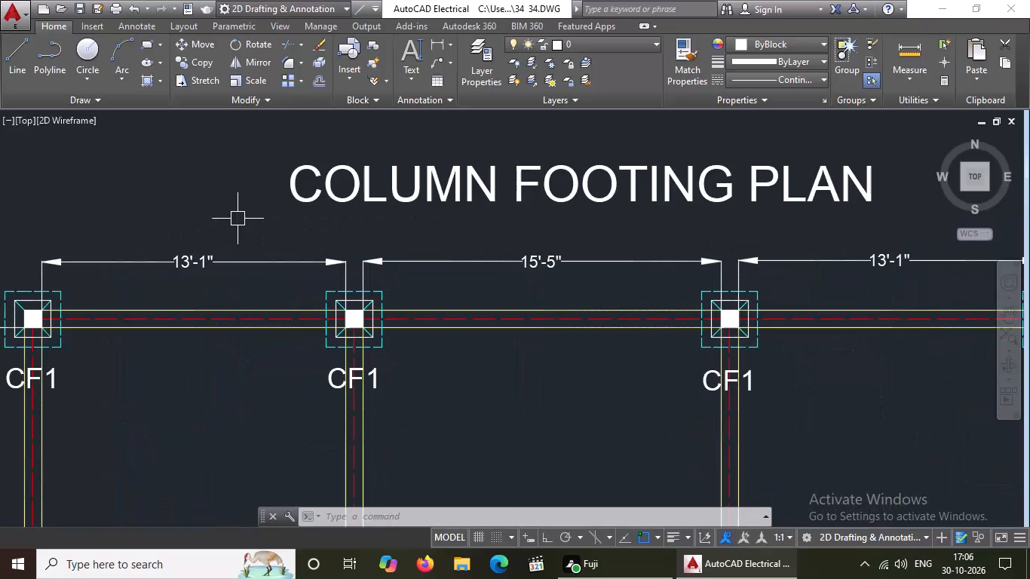
Delete the COLUMN FOOTING PLAN title above the western copy of the footing plan.
scroll(250, 213, down, 2)
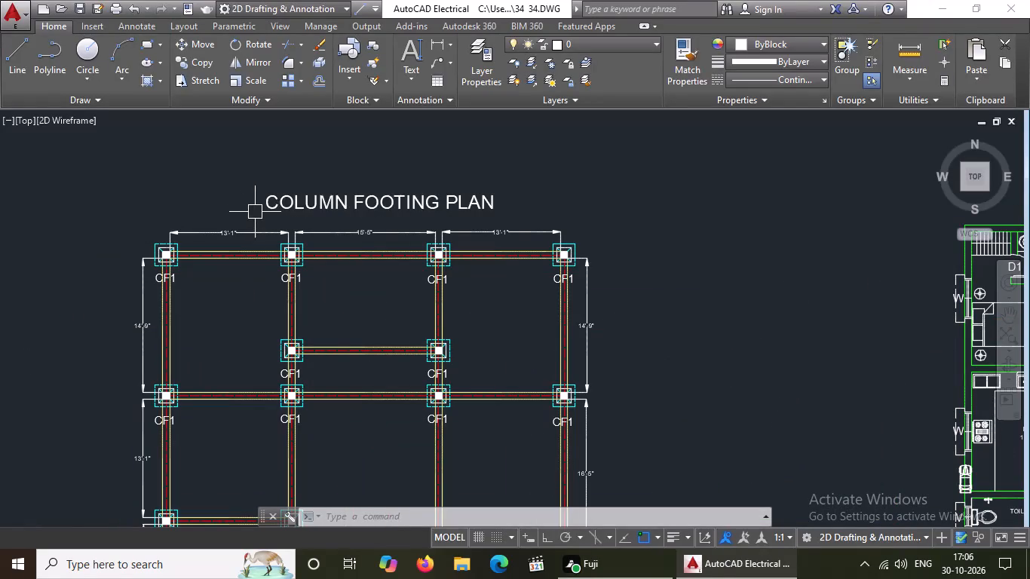
click(322, 195)
double_click(412, 198)
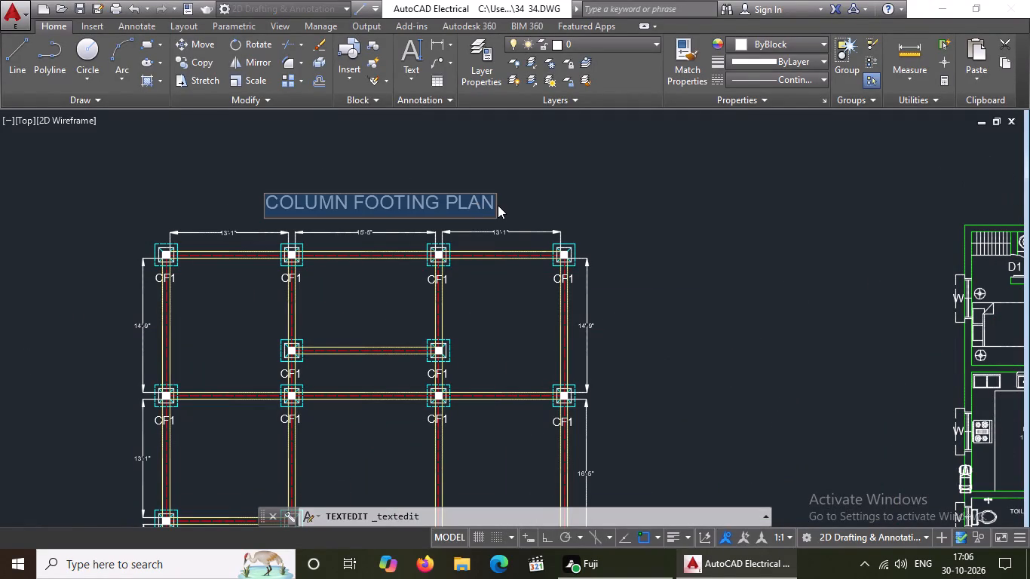
key(Delete)
key(Delete)
key(Delete)
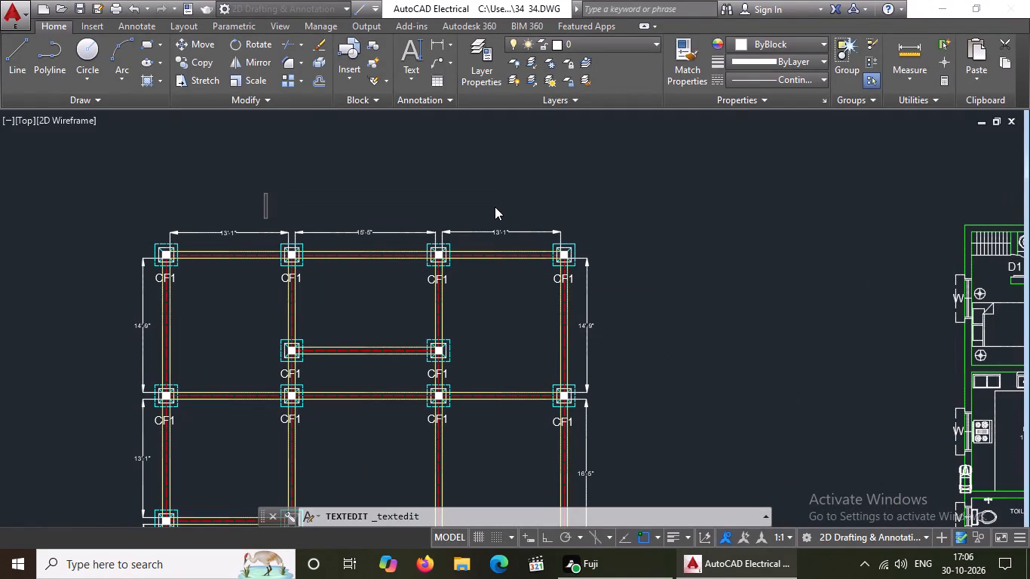
key(Delete)
key(Escape)
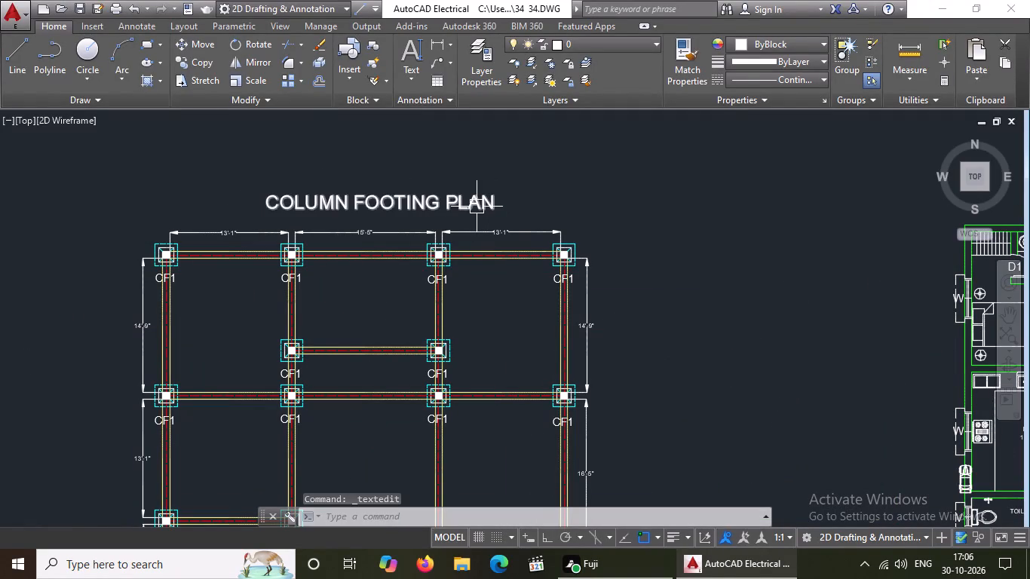
click(477, 206)
key(Delete)
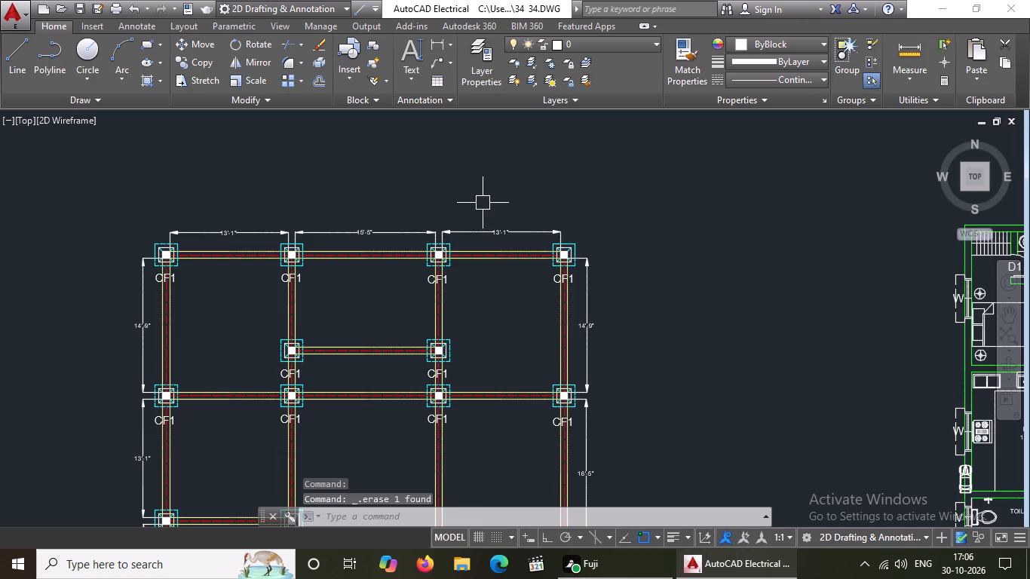
Erase the three horizontal dimensions (13'-1", 15'-5", 13'-1") along the north edge of the copied footing plan.
scroll(165, 219, up, 3)
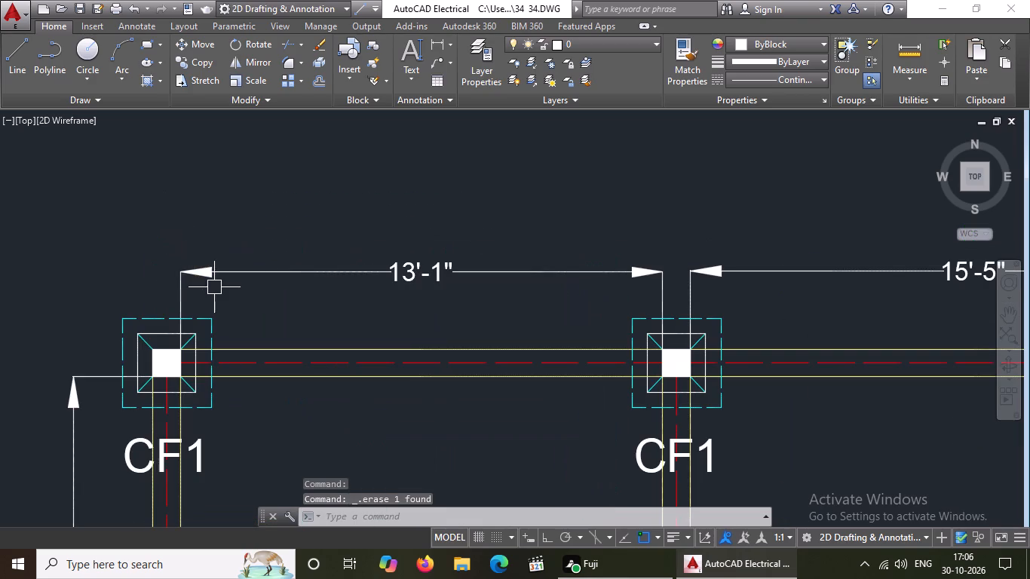
click(214, 278)
key(Delete)
key(Delete)
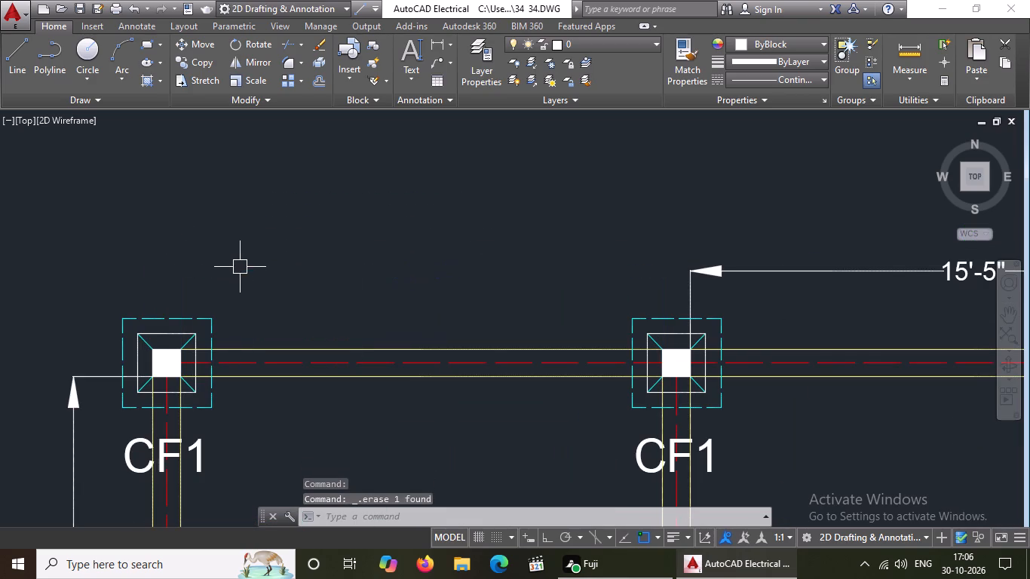
scroll(253, 263, down, 5)
click(323, 260)
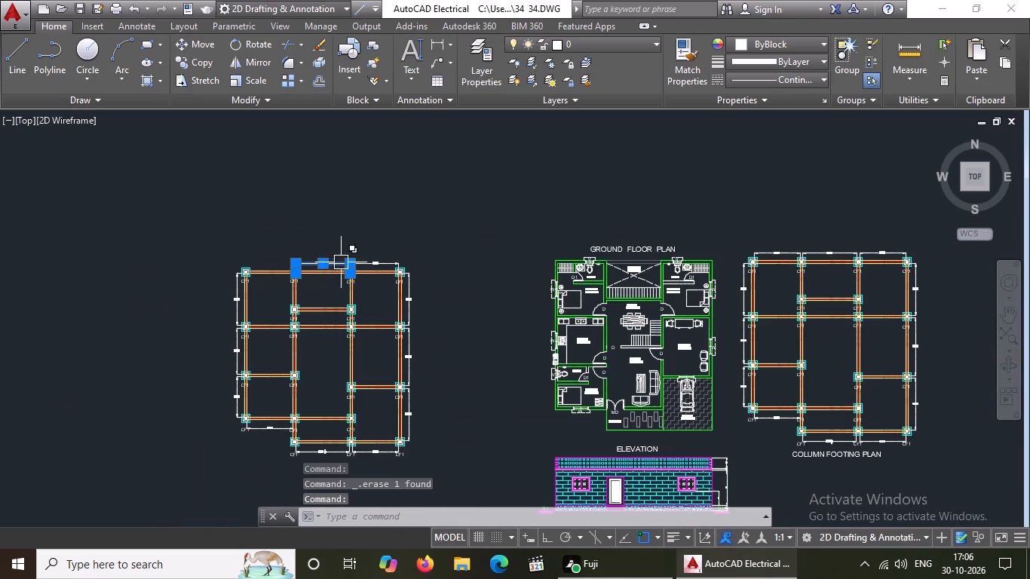
key(Delete)
click(381, 264)
key(Delete)
scroll(289, 279, up, 3)
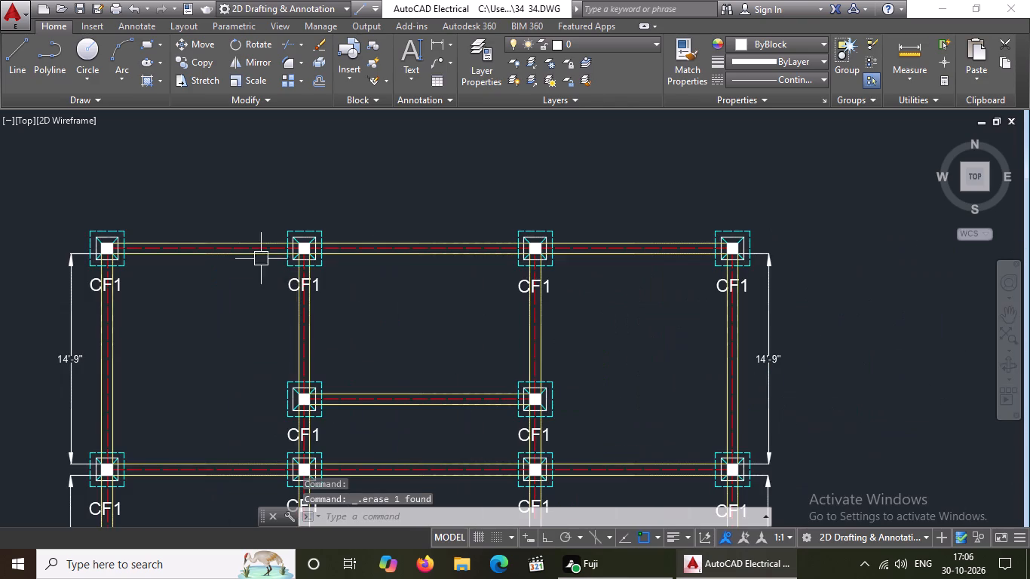
Change the colour of the solid hatch filling the columns in the copied plan to magenta.
scroll(81, 244, up, 3)
click(182, 262)
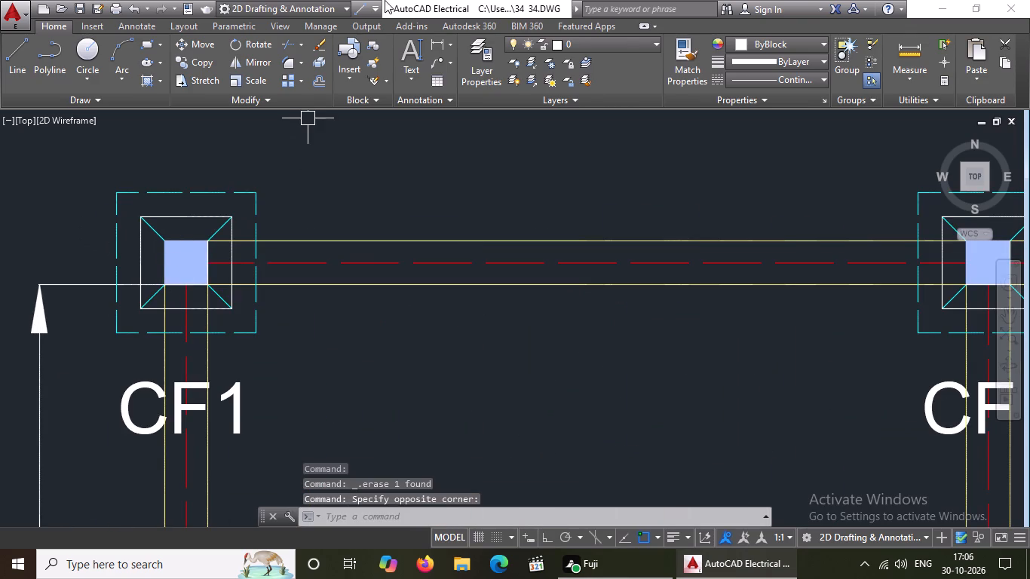
click(400, 63)
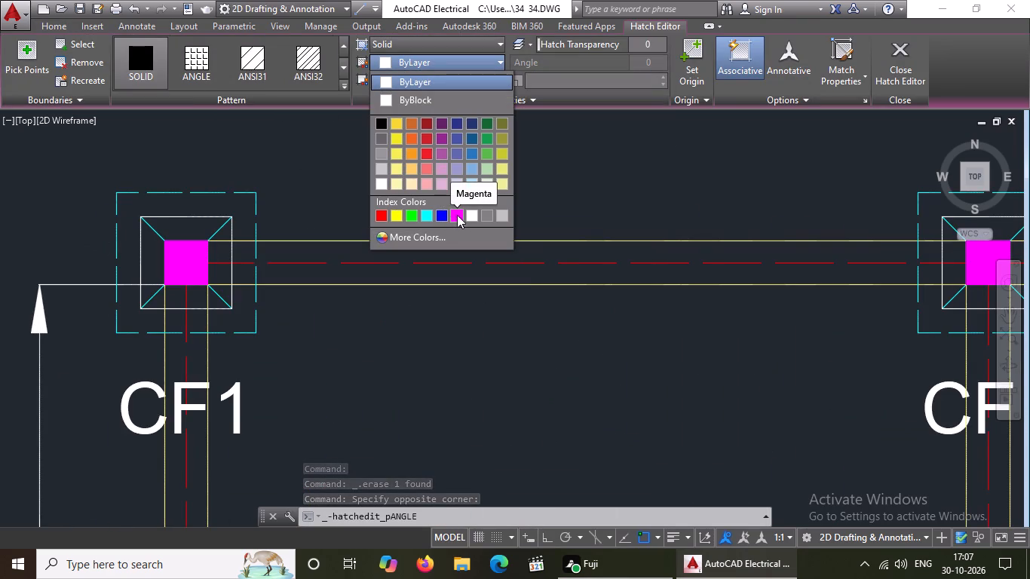
click(458, 214)
key(Escape)
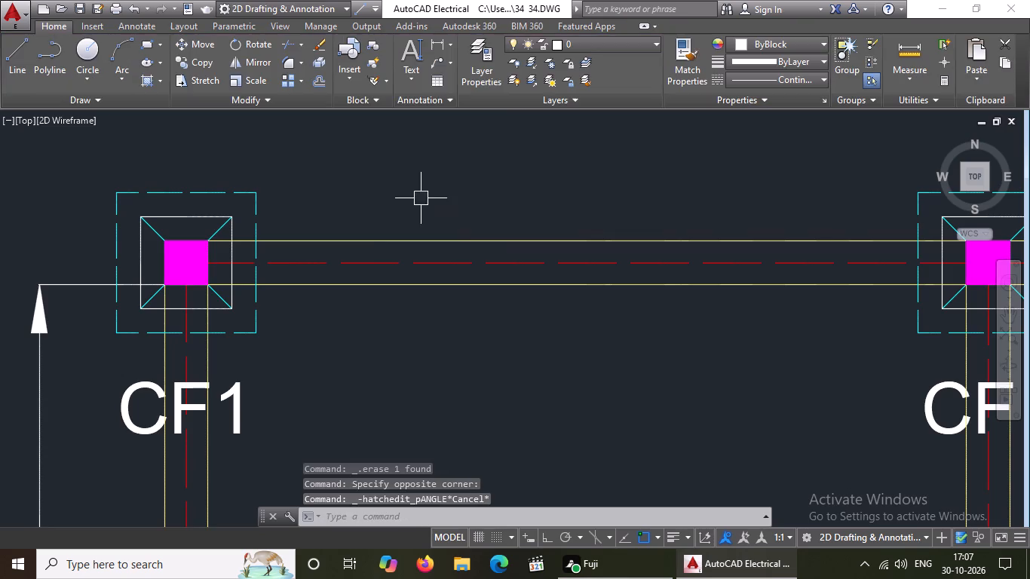
scroll(399, 188, down, 5)
key(Escape)
Erase the 14'-9" dimension at the north end of the copied plan's west side.
scroll(385, 210, up, 3)
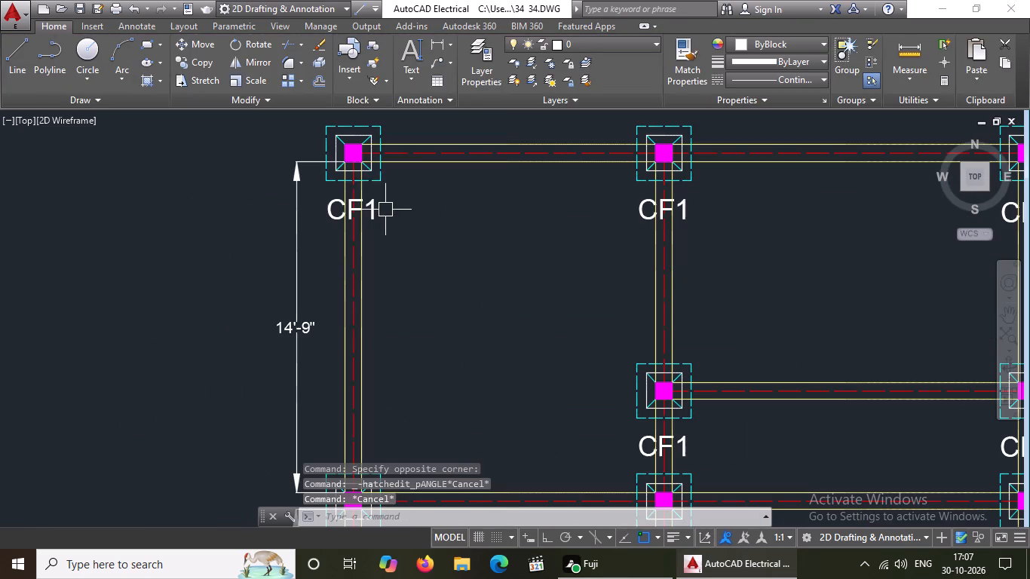
click(297, 202)
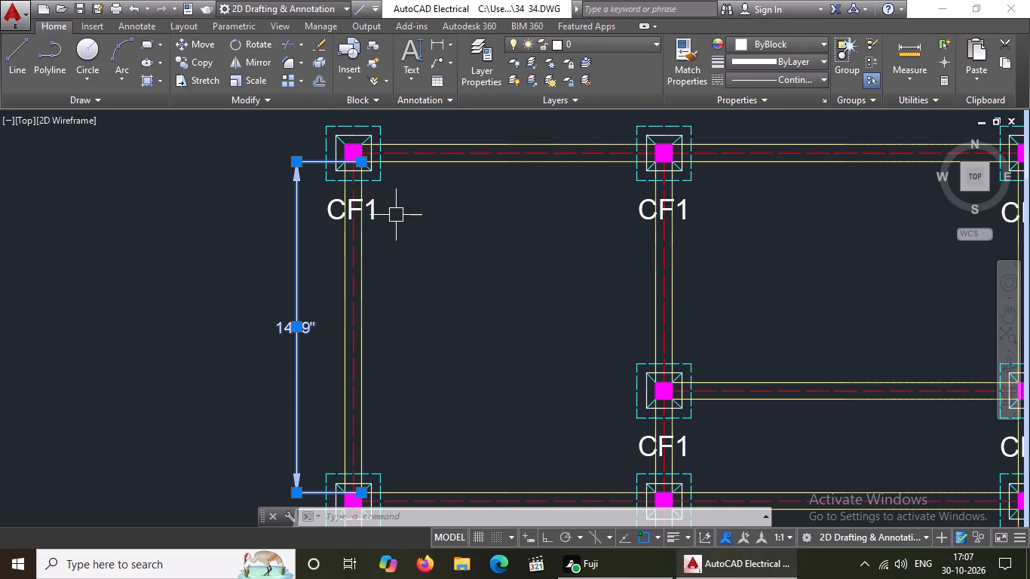
scroll(396, 216, down, 2)
scroll(379, 204, up, 1)
key(Delete)
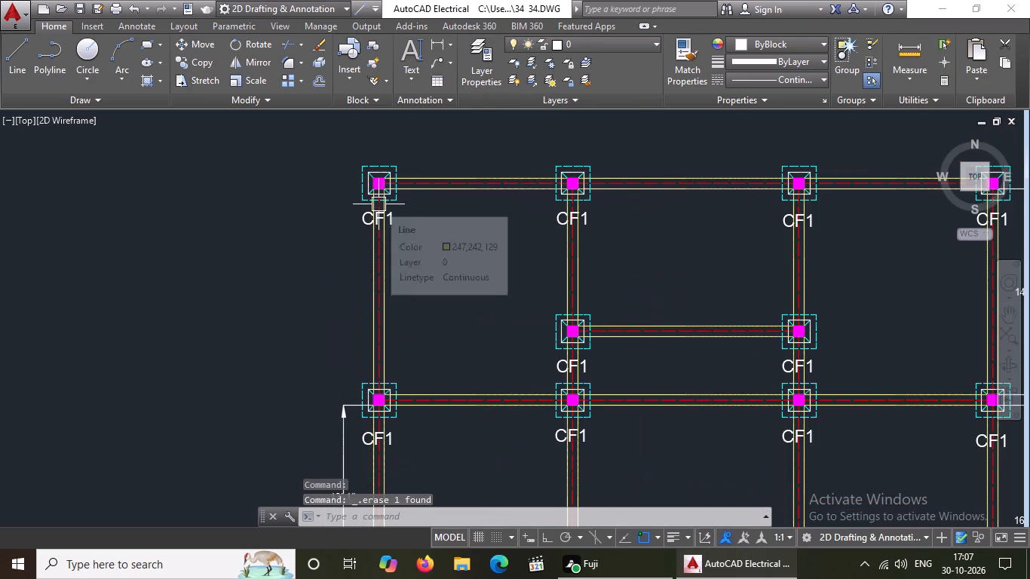
Erase the three vertical dimensions along the east side of the copied plan.
scroll(457, 248, down, 3)
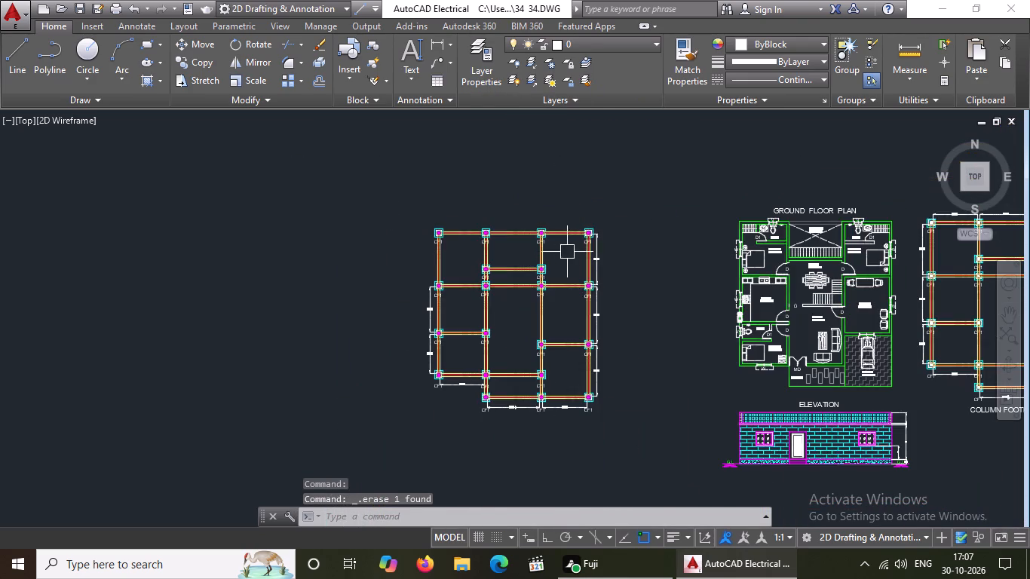
scroll(579, 248, up, 4)
click(679, 232)
key(Delete)
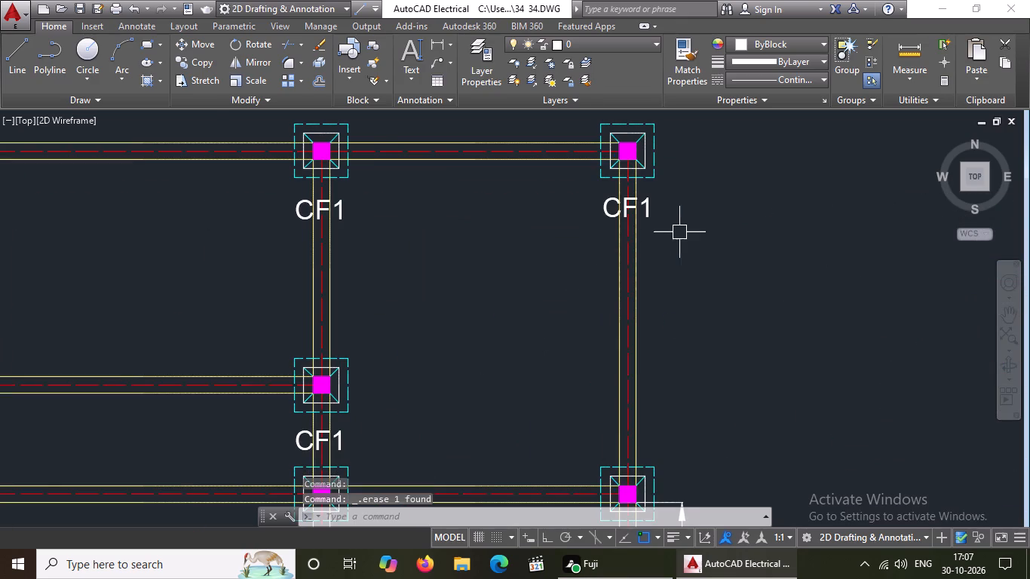
scroll(679, 232, down, 6)
scroll(675, 330, up, 4)
click(697, 172)
key(Delete)
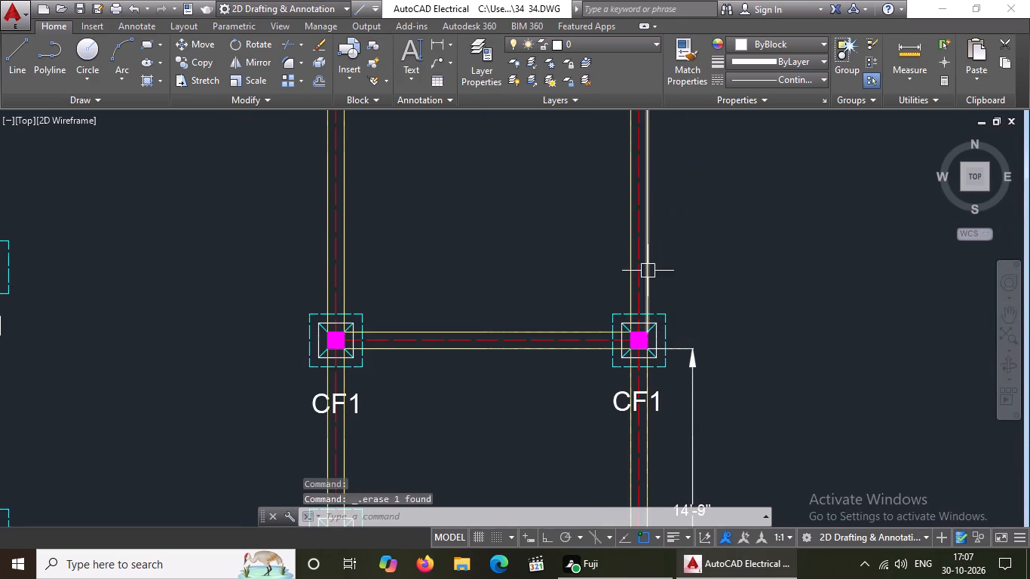
scroll(648, 271, up, 1)
scroll(648, 271, down, 6)
scroll(664, 329, up, 4)
click(608, 327)
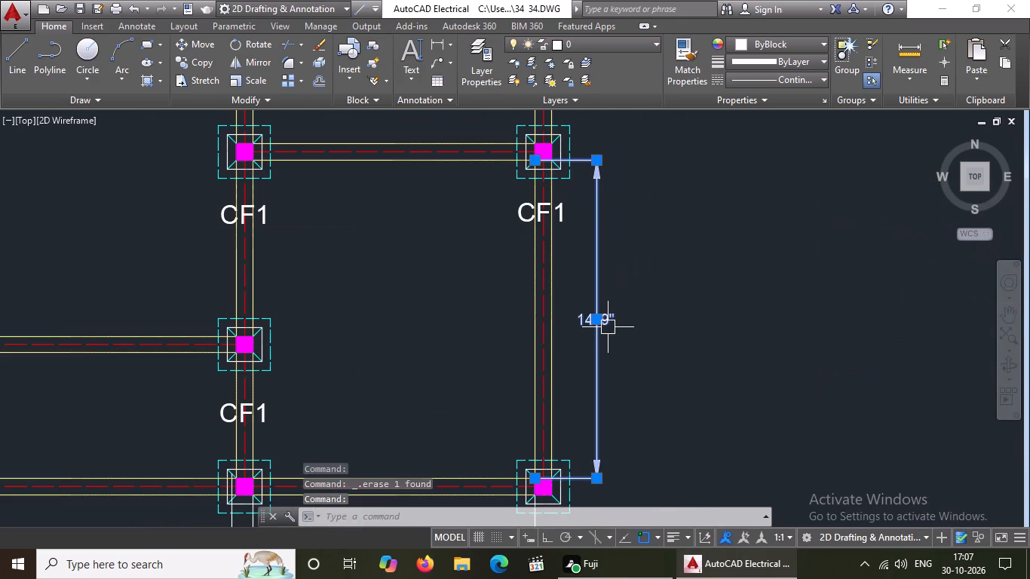
key(Delete)
Erase the 13'-1" dimension at the southeast end of the copied plan and the CF1 labels under the southernmost row's two eastern footings.
scroll(609, 317, down, 5)
scroll(583, 364, up, 4)
click(564, 305)
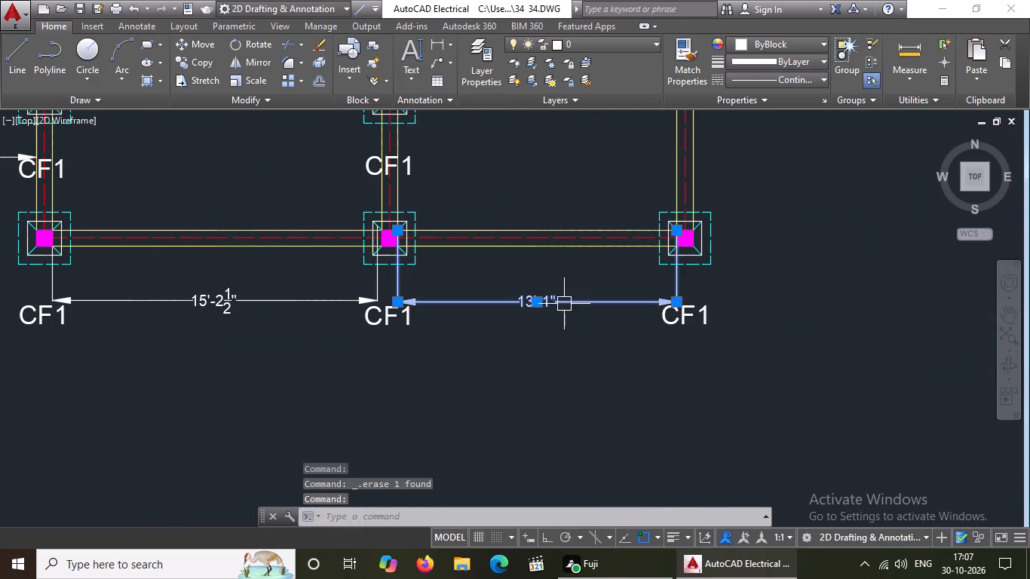
key(Delete)
scroll(564, 304, down, 5)
scroll(574, 309, up, 4)
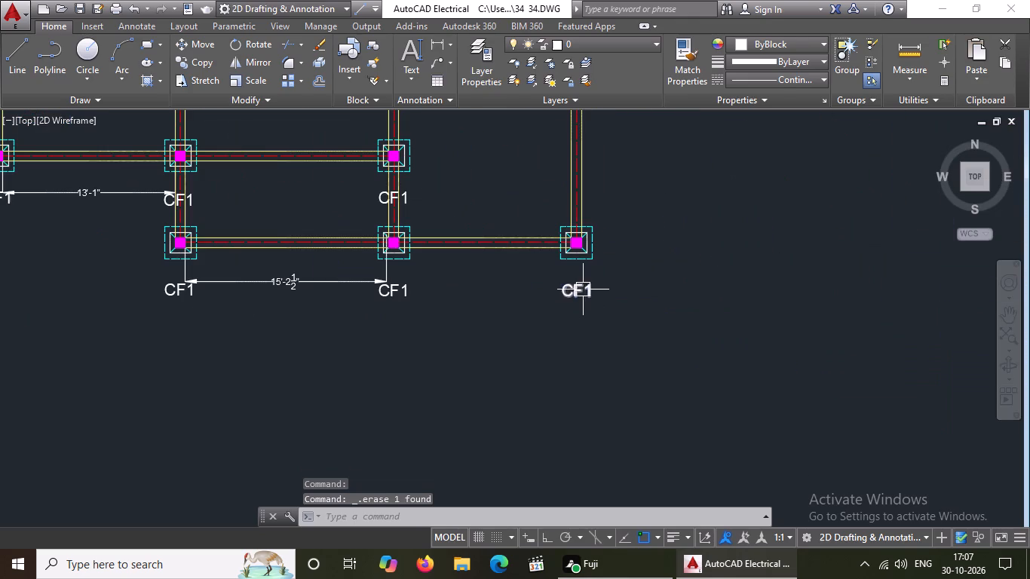
click(584, 289)
key(Delete)
scroll(584, 290, down, 4)
scroll(539, 294, up, 4)
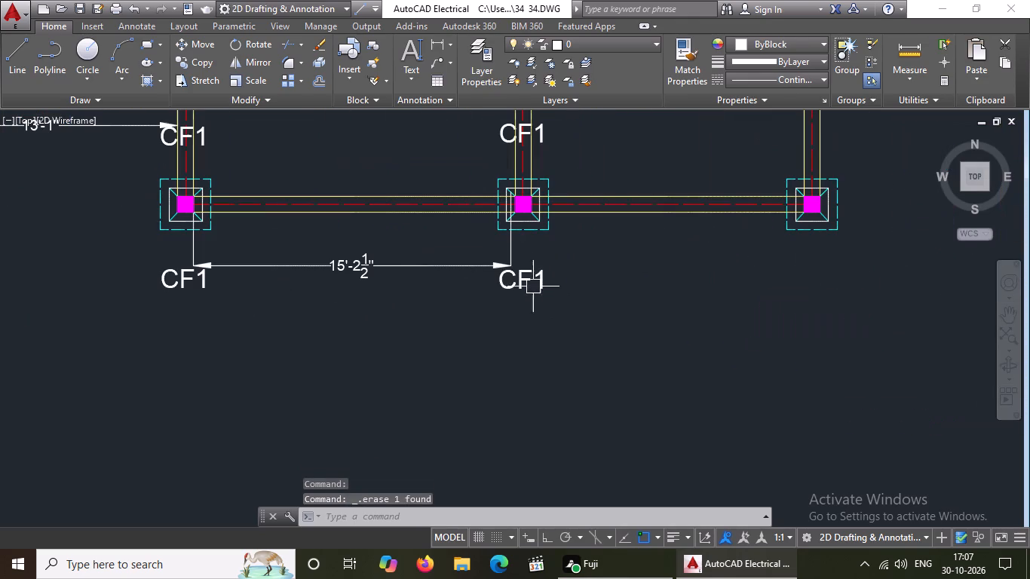
click(531, 280)
key(Delete)
Erase the 15'-2 1/2" dimension, the last CF1 label under the southernmost row, and the 13'-1" dimension at the southwest of the copy.
scroll(531, 280, down, 5)
scroll(502, 277, up, 4)
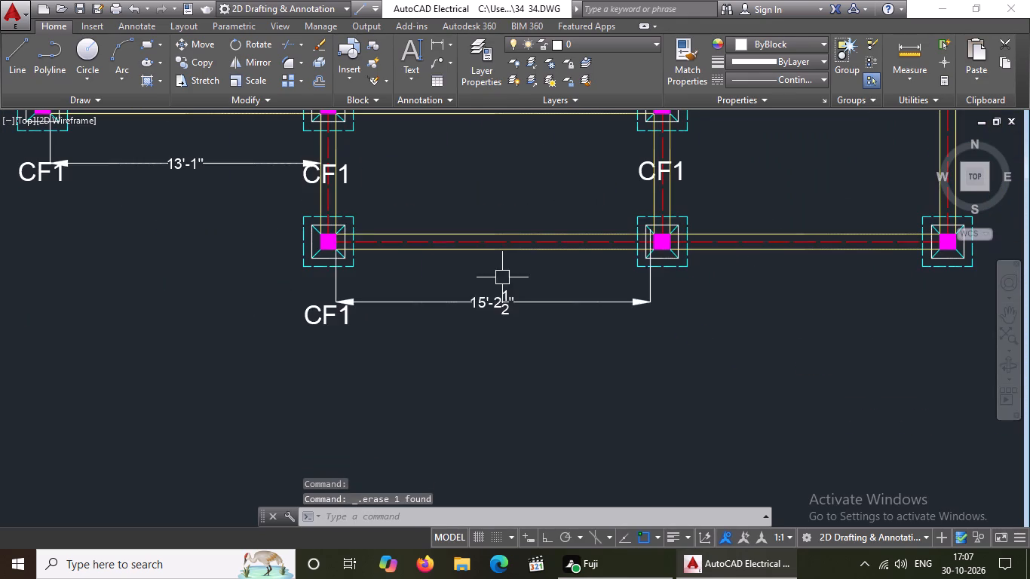
click(497, 299)
key(Delete)
key(Delete)
scroll(497, 299, down, 2)
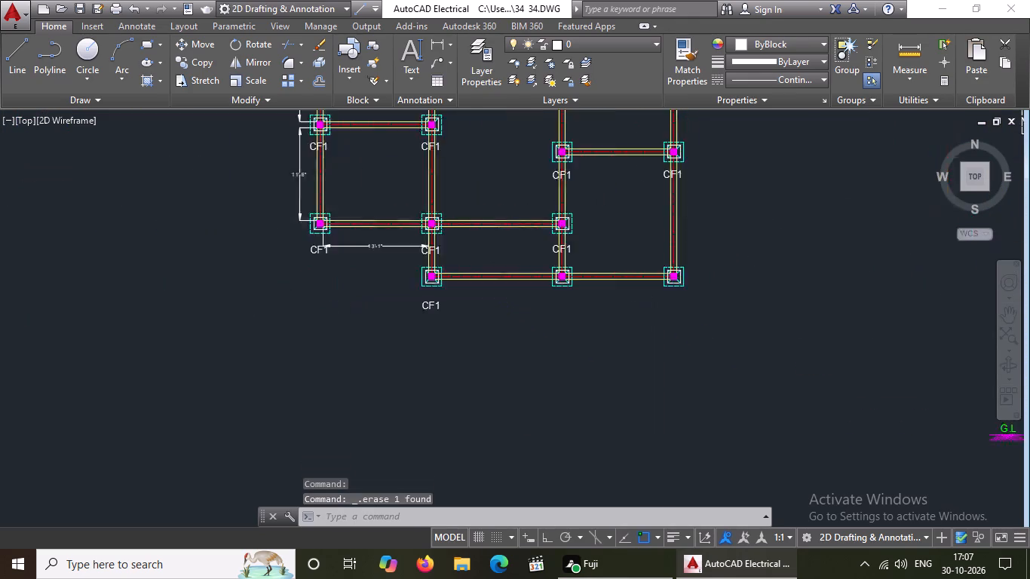
scroll(497, 299, down, 3)
scroll(473, 301, up, 4)
click(465, 300)
scroll(477, 301, down, 5)
key(Delete)
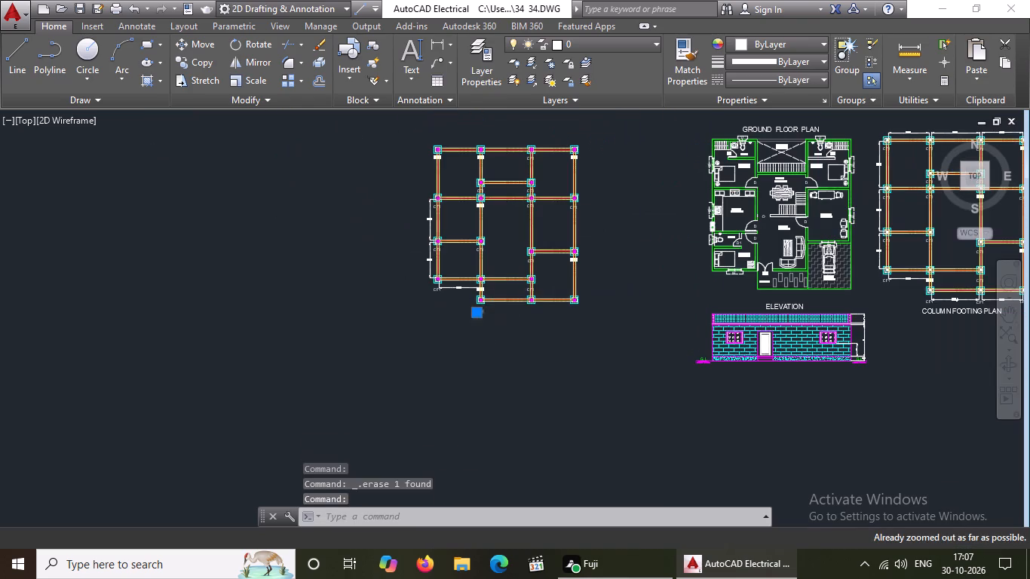
scroll(465, 293, up, 4)
click(492, 265)
key(Delete)
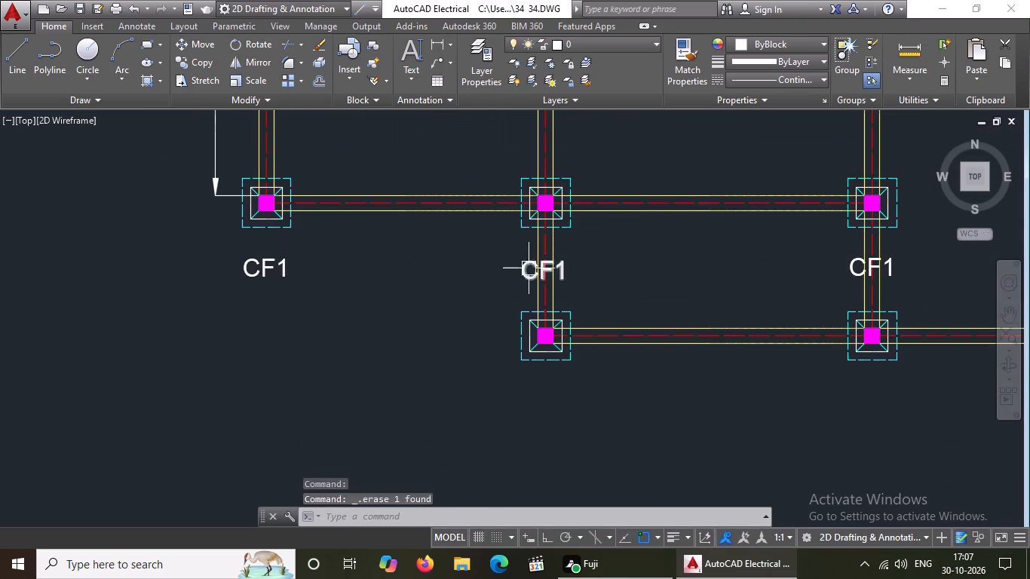
Erase the three CF1 labels beneath the second footing row from the south in the copied plan.
scroll(531, 269, down, 4)
scroll(627, 277, up, 3)
scroll(543, 257, up, 3)
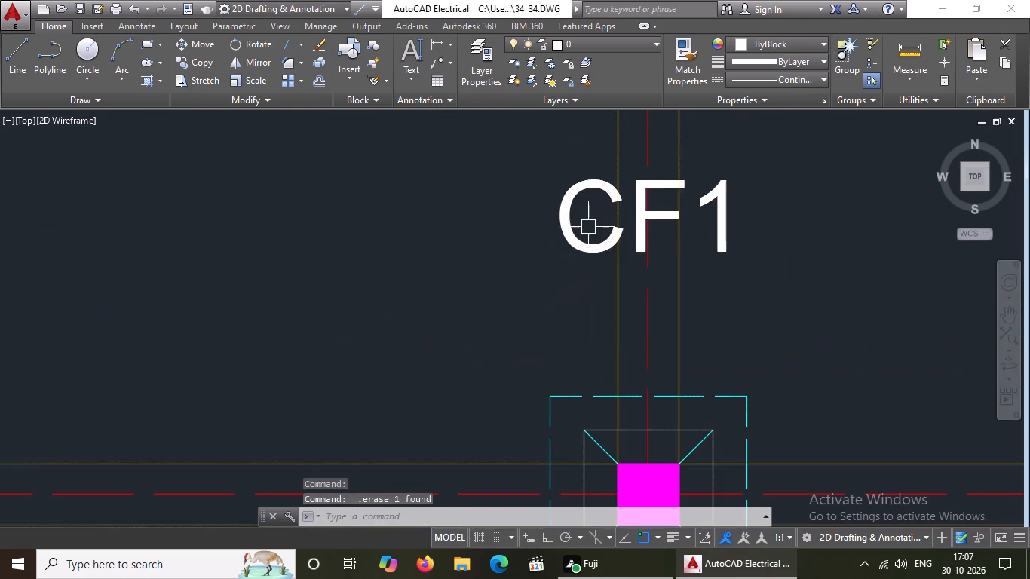
click(588, 227)
click(566, 241)
key(Delete)
scroll(560, 251, down, 4)
scroll(352, 259, up, 4)
click(405, 223)
key(Delete)
scroll(402, 228, down, 6)
scroll(340, 229, up, 4)
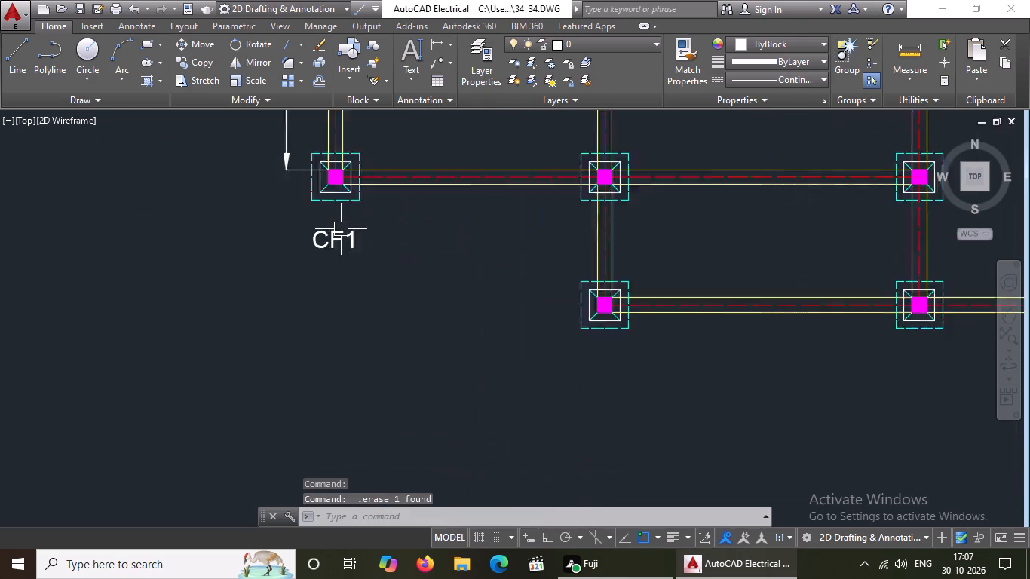
click(339, 242)
key(Delete)
Erase the southernmost vertical dimension on the west side of the copied plan.
scroll(471, 323, down, 5)
scroll(446, 288, up, 3)
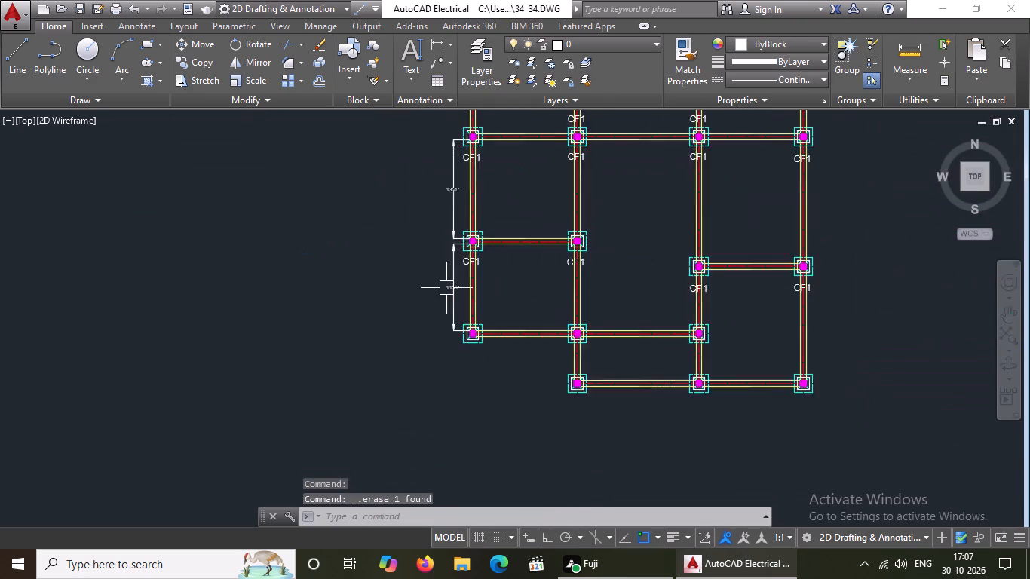
click(451, 289)
key(Delete)
Erase the CF1 labels under the two footings joined by the short western beam, south of the remaining 13'-1" dimension.
scroll(462, 311, down, 4)
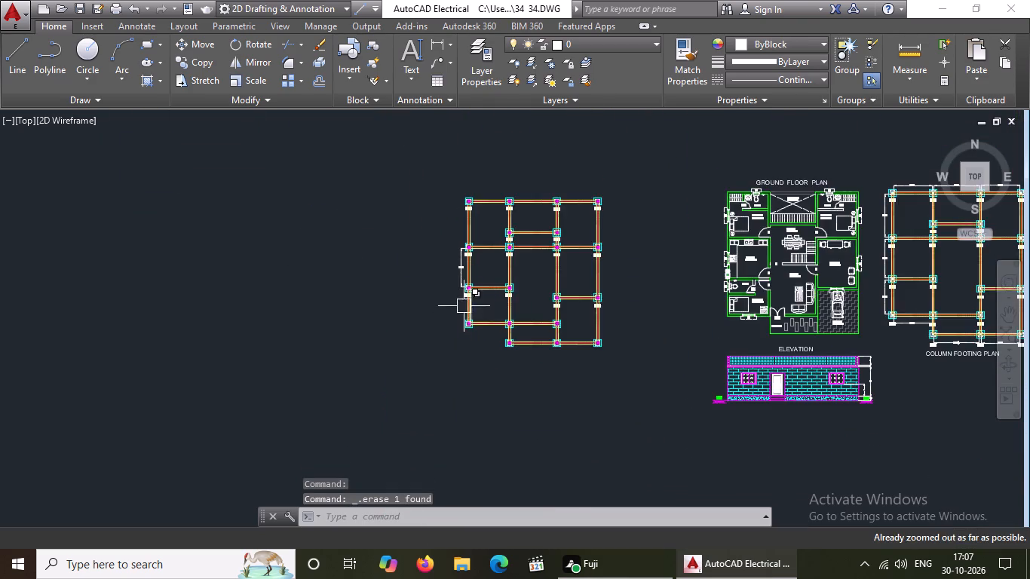
scroll(468, 296, up, 6)
click(461, 292)
key(Delete)
scroll(470, 323, down, 4)
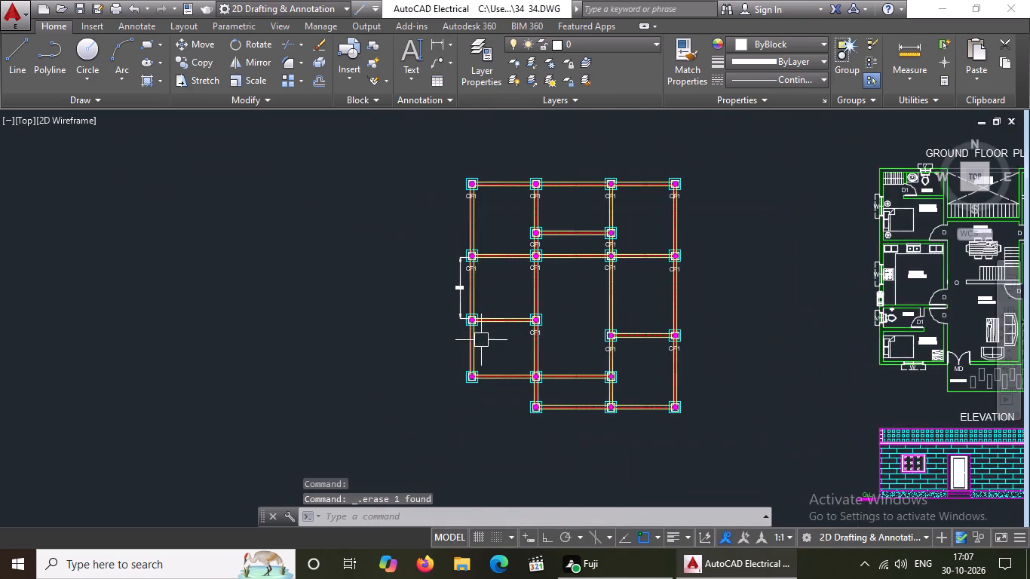
scroll(548, 329, up, 3)
click(509, 348)
key(Delete)
scroll(661, 360, down, 2)
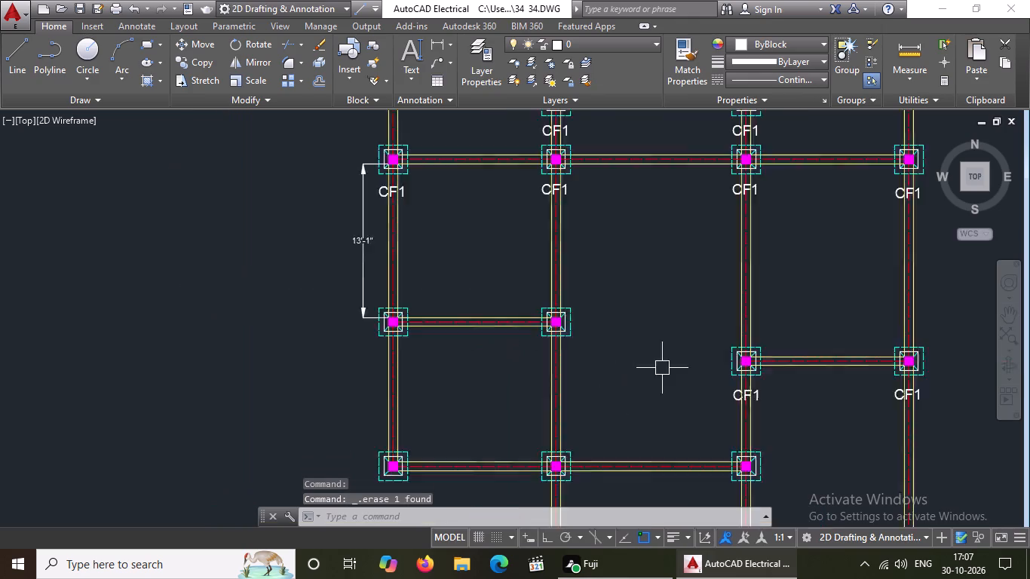
Erase the CF1 labels under the two footings joined by the short eastern beam in the copied plan.
scroll(662, 368, down, 3)
scroll(716, 395, up, 3)
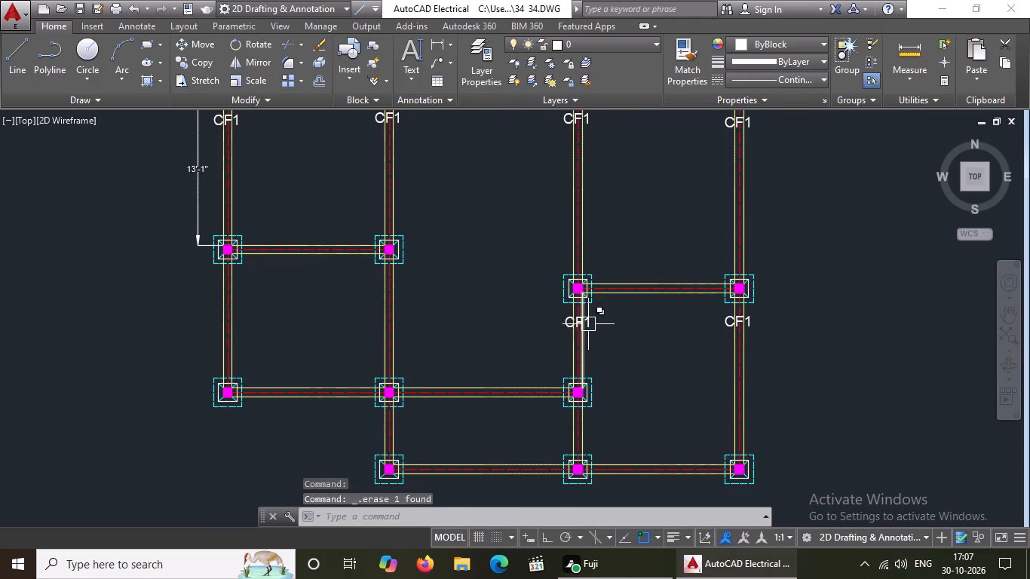
scroll(587, 322, up, 1)
click(585, 322)
key(Delete)
scroll(585, 322, down, 4)
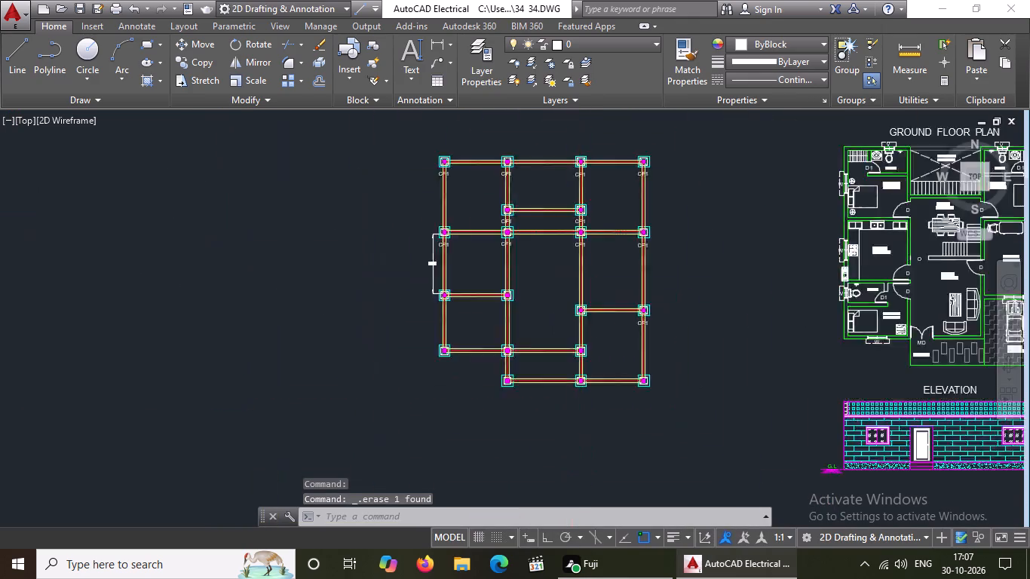
scroll(642, 322, up, 4)
click(488, 334)
scroll(524, 322, down, 4)
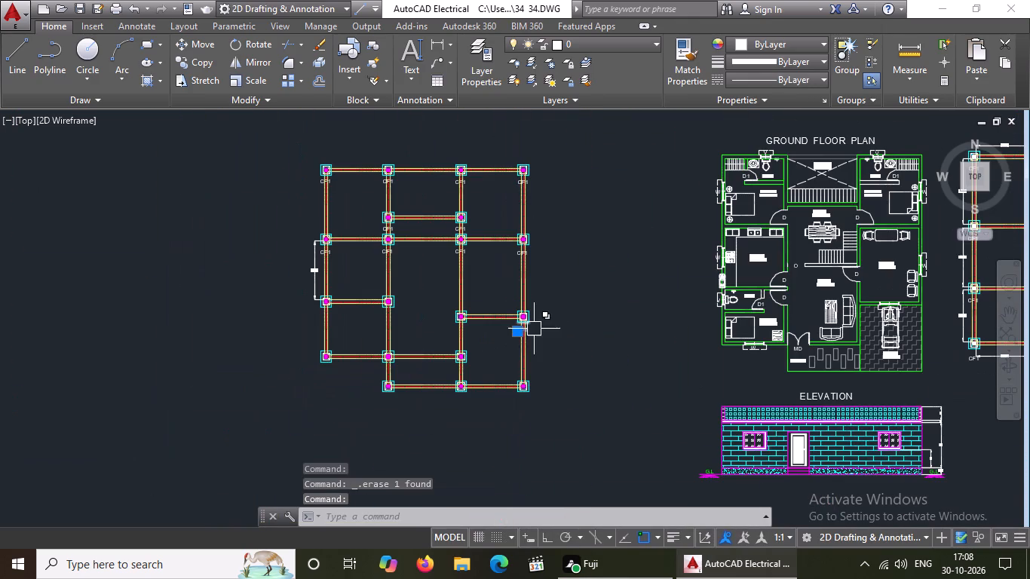
key(Delete)
Erase the remaining 13'-1" vertical dimension on the west side of the copied plan.
scroll(336, 272, up, 2)
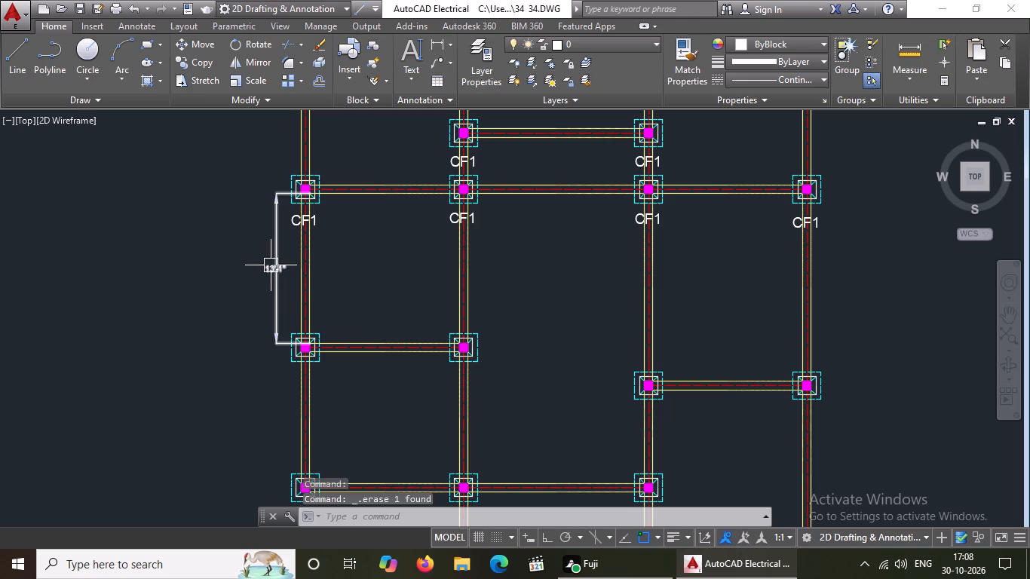
click(271, 265)
key(Delete)
Erase the CF1 labels under the two western footings of the second full-width row from the north.
scroll(310, 228, up, 1)
click(277, 217)
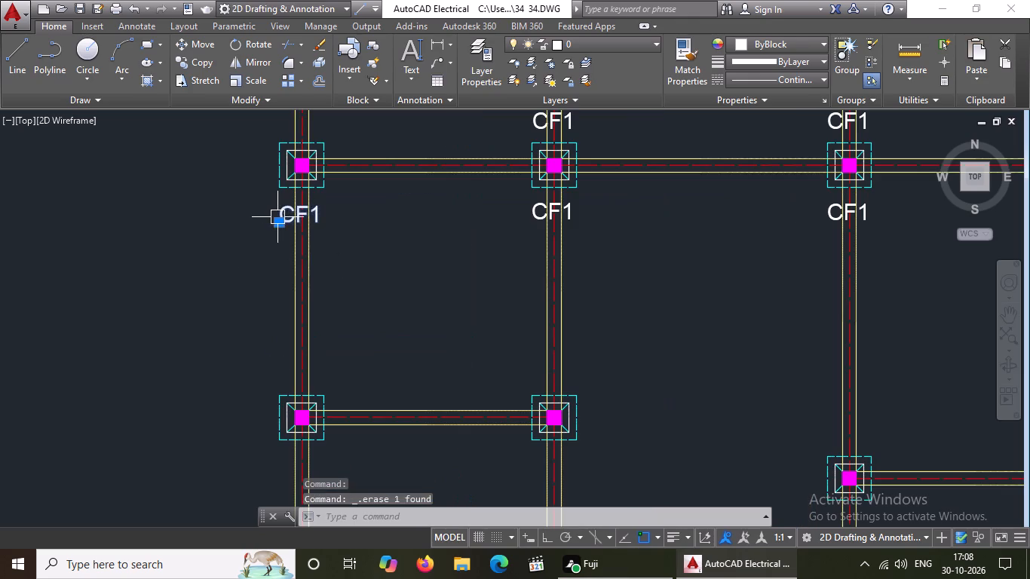
key(Delete)
click(532, 214)
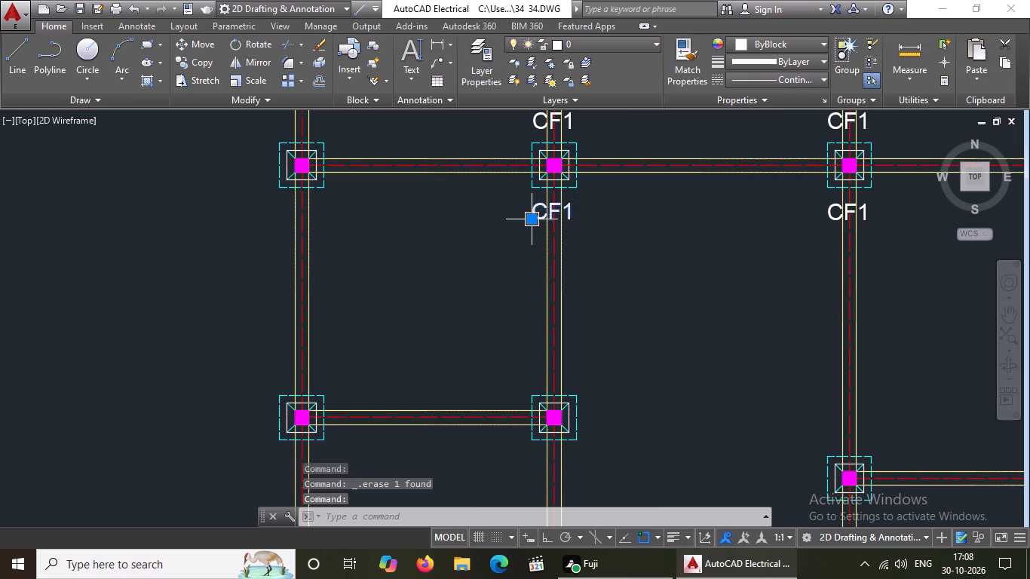
click(540, 213)
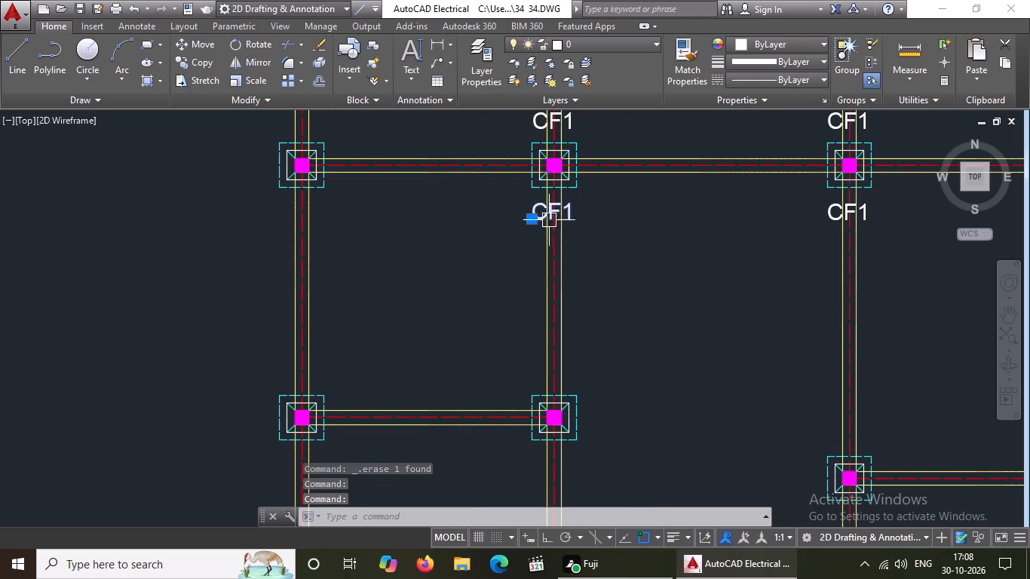
click(538, 213)
key(Escape)
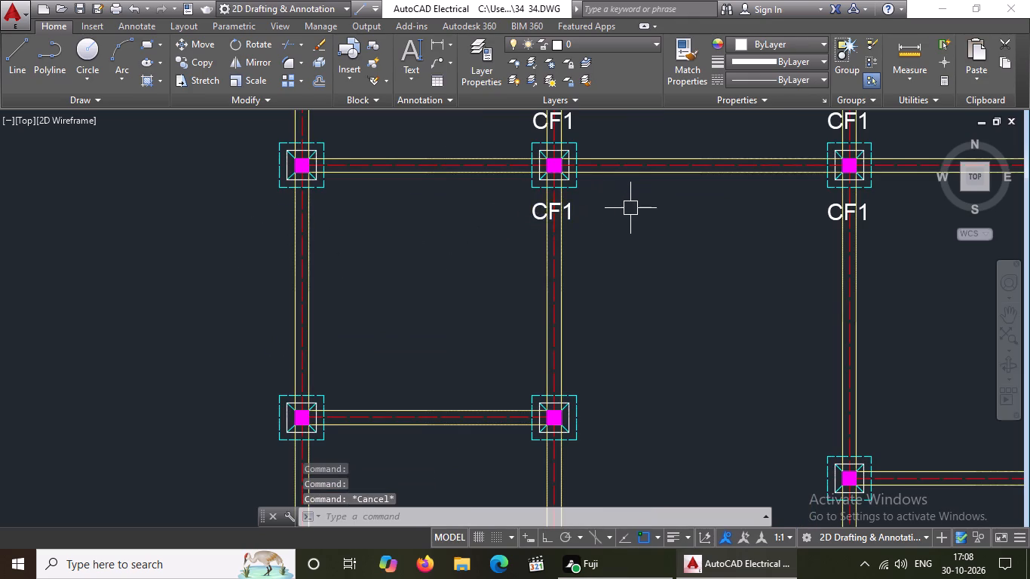
click(542, 207)
click(529, 222)
click(530, 216)
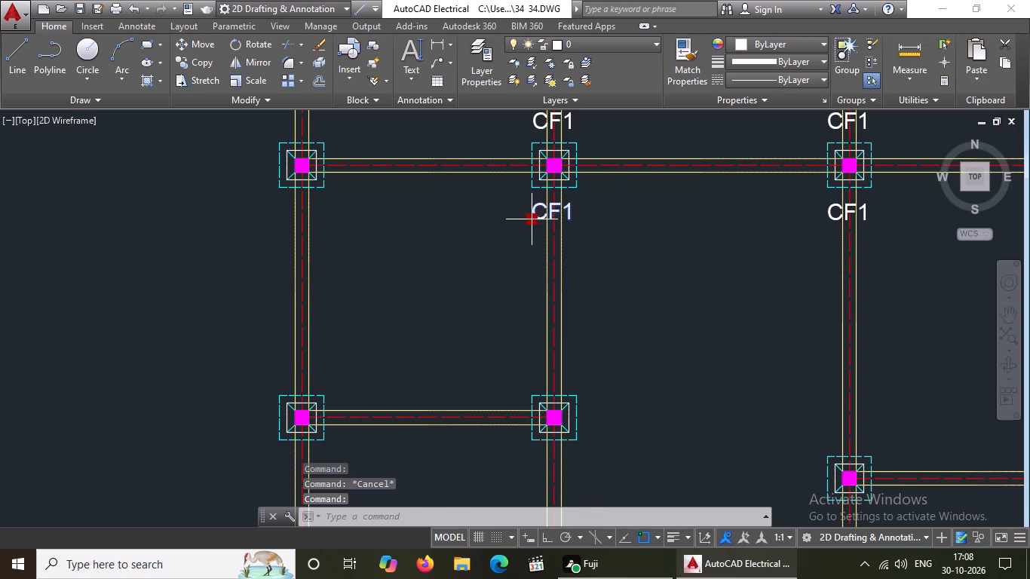
key(Delete)
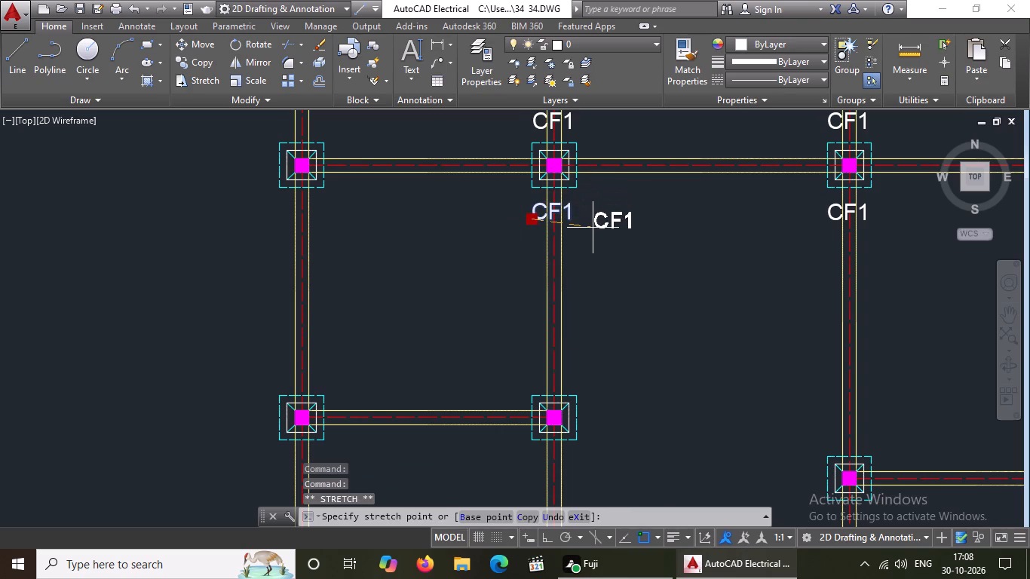
key(Delete)
click(608, 227)
click(615, 218)
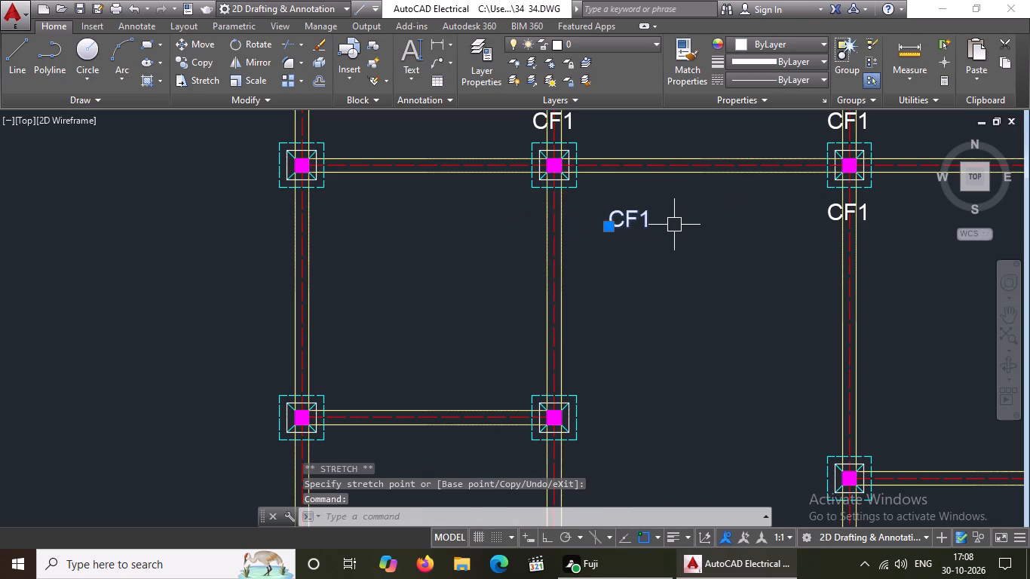
key(Escape)
click(637, 220)
key(Delete)
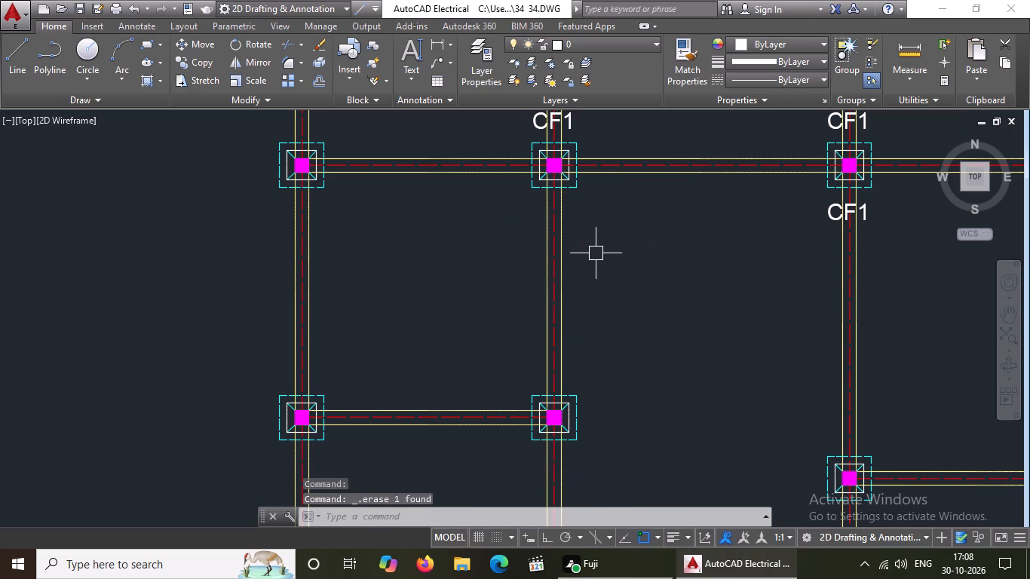
Erase the CF1 labels under the two eastern footings of the second full-width row from the north.
scroll(590, 259, down, 3)
scroll(645, 244, up, 3)
click(661, 262)
key(Delete)
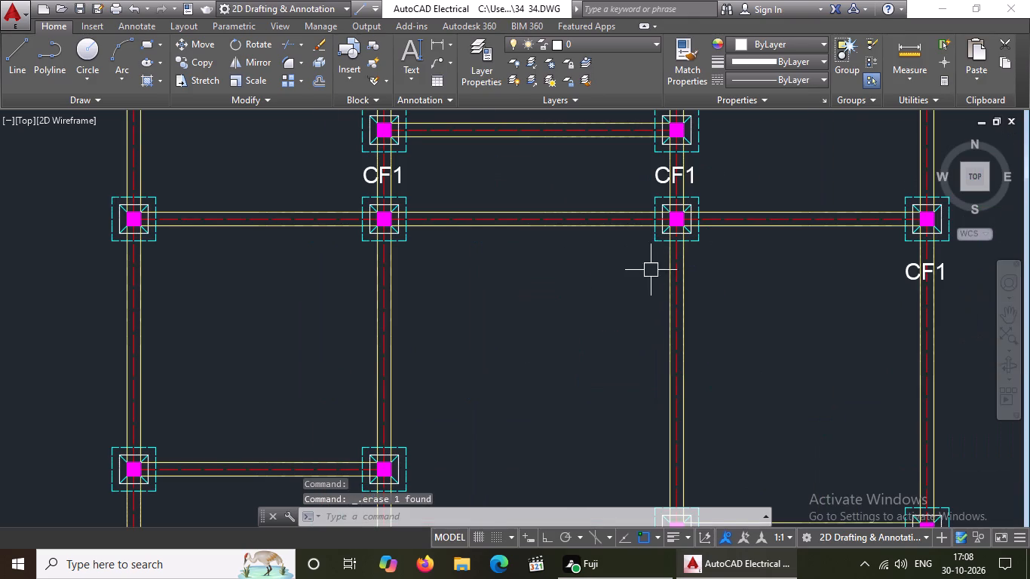
click(912, 274)
key(Delete)
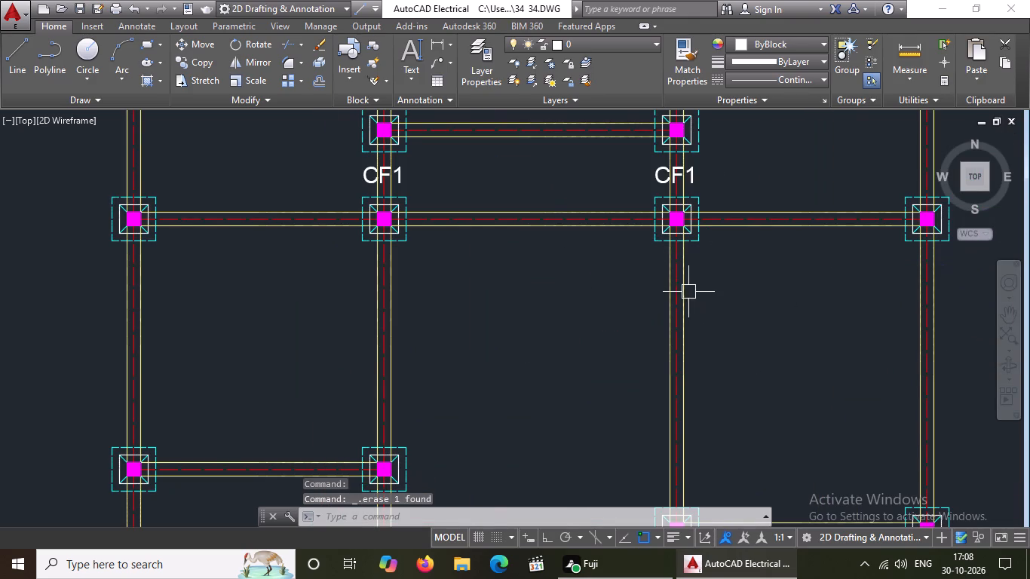
Erase the CF1 labels under the short northern beam's two footings, plus the east beam edge line crossing the eastern label.
scroll(686, 291, down, 2)
scroll(688, 255, up, 4)
click(676, 228)
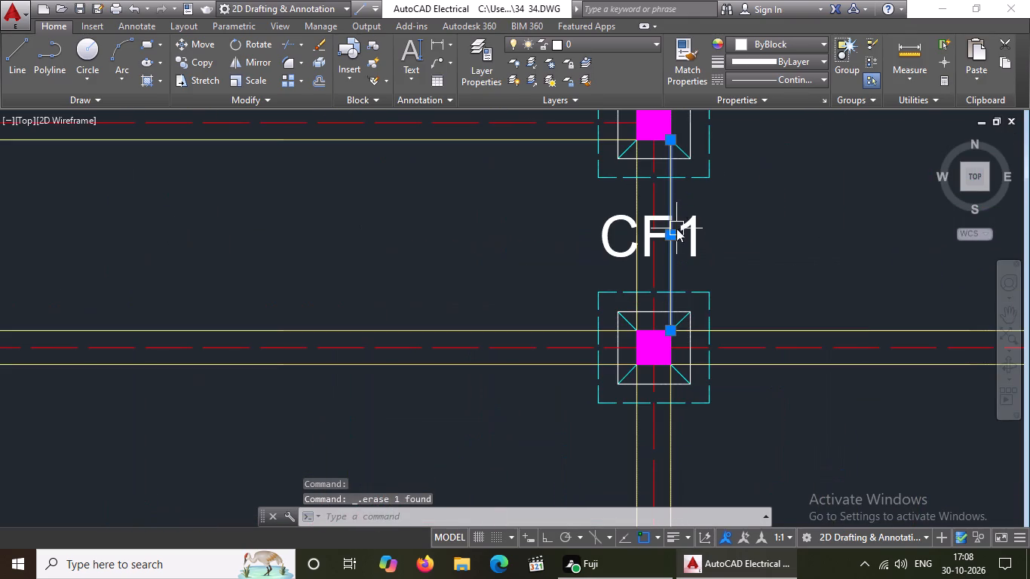
key(Delete)
click(694, 234)
key(Delete)
scroll(664, 254, down, 3)
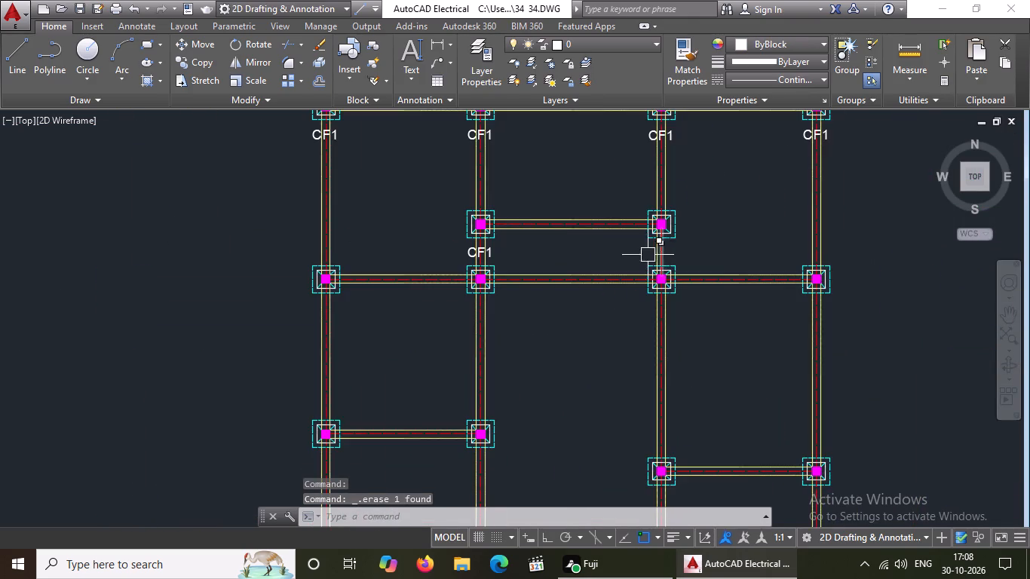
scroll(537, 253, up, 2)
click(366, 245)
key(Delete)
scroll(490, 265, down, 3)
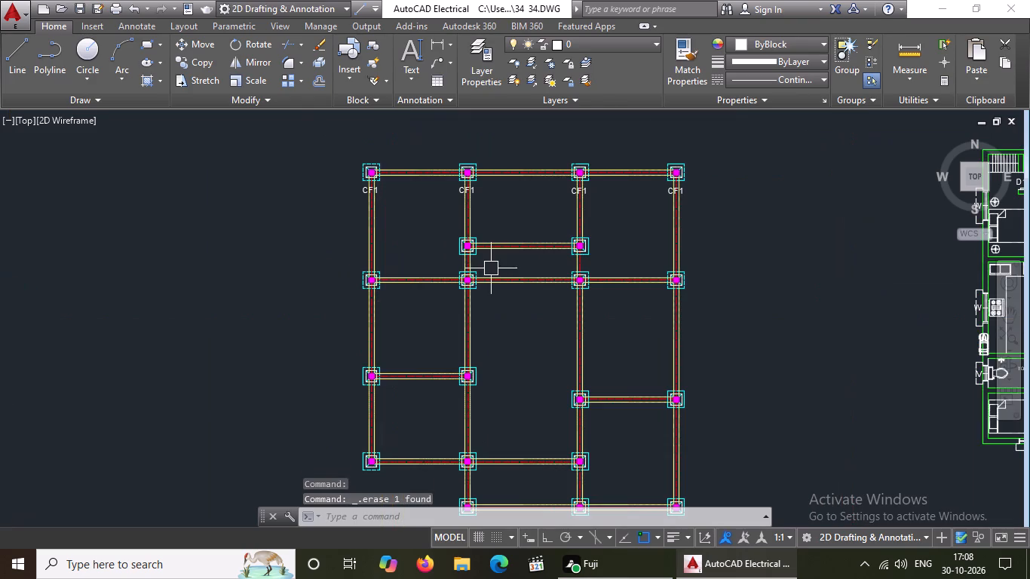
Erase the CF1 labels under the two western footings of the northernmost row in the copied plan.
scroll(345, 206, up, 3)
click(413, 137)
key(Delete)
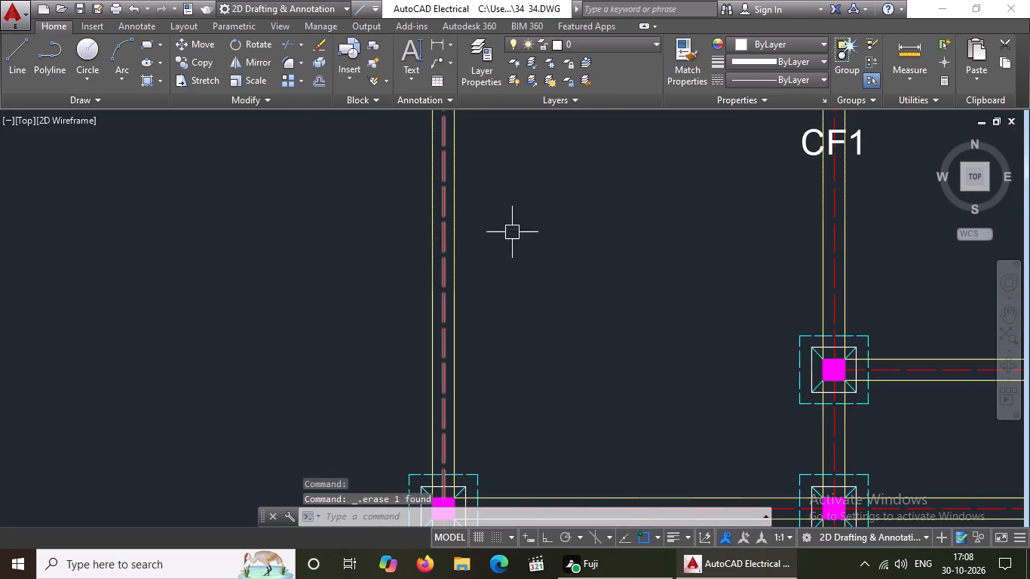
scroll(586, 297, down, 3)
scroll(639, 254, up, 3)
click(633, 277)
key(Delete)
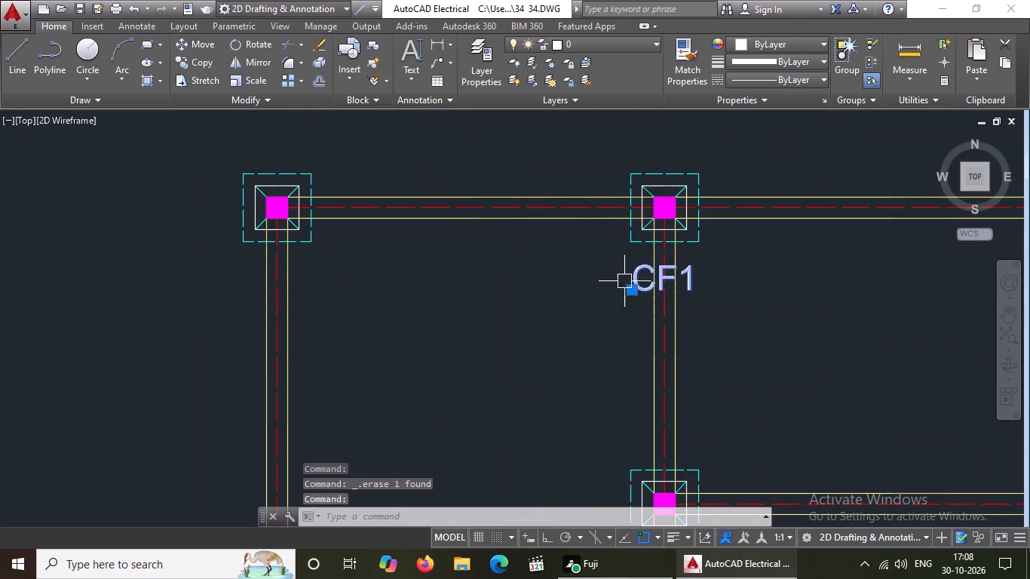
Erase the CF1 labels under the northernmost row's two eastern footings, plus the west beam edge line crossing the third footing's label.
scroll(615, 278, down, 3)
scroll(811, 282, up, 3)
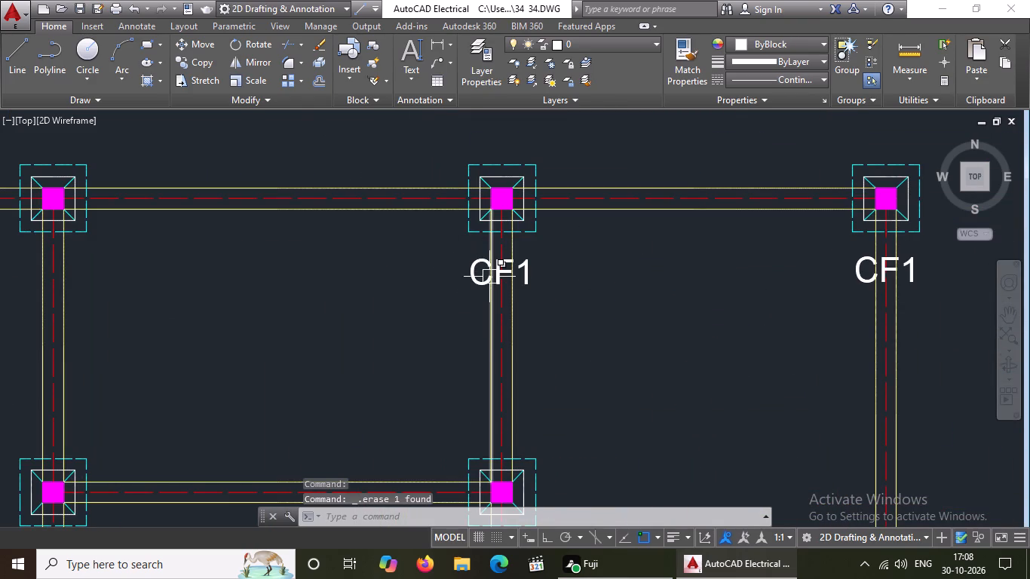
click(489, 277)
key(Delete)
click(477, 274)
key(Delete)
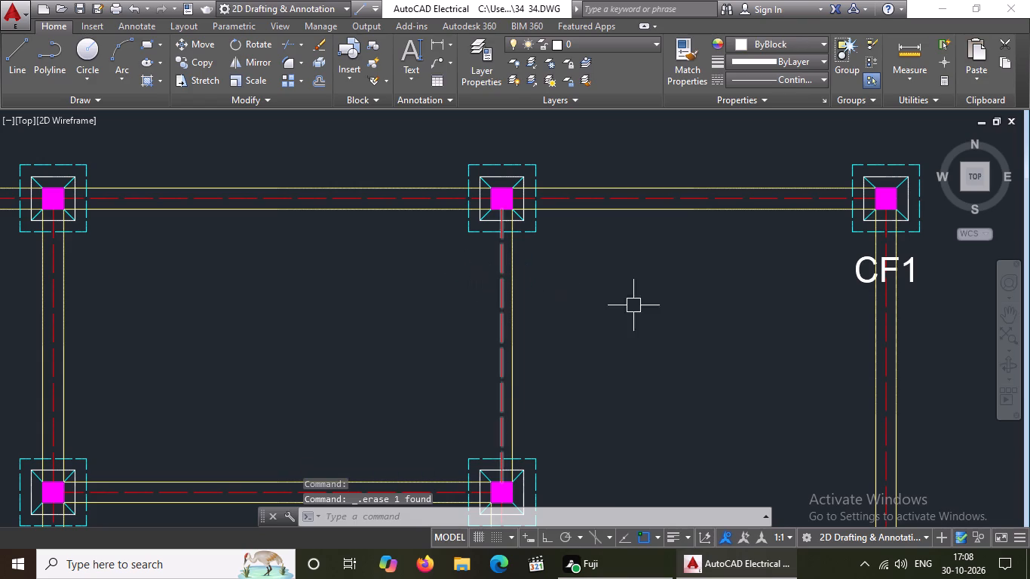
click(858, 278)
key(Delete)
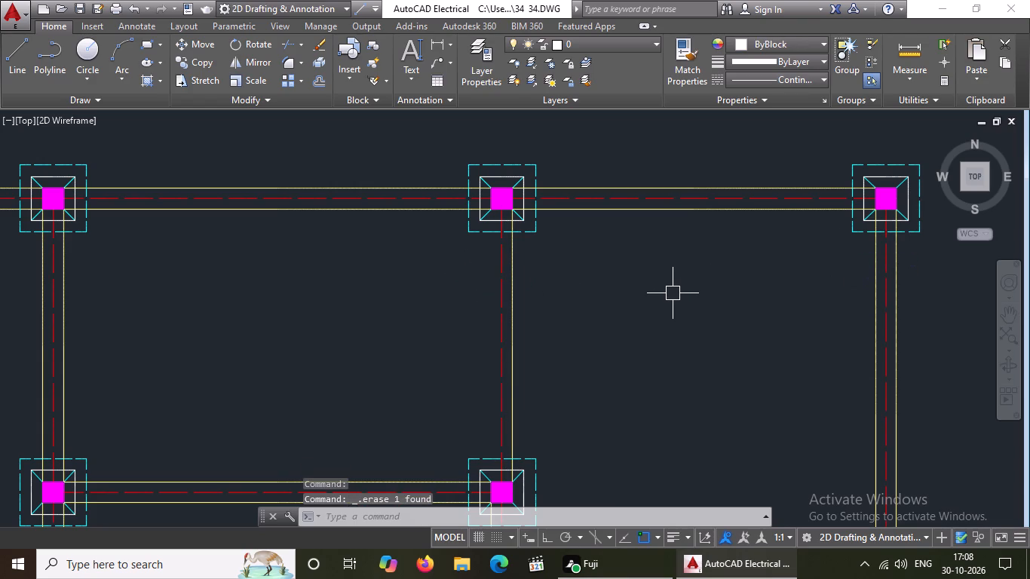
Erase the solid magenta hatch from the column of the northwest corner footing in the copied plan.
scroll(672, 299, down, 3)
scroll(439, 282, up, 2)
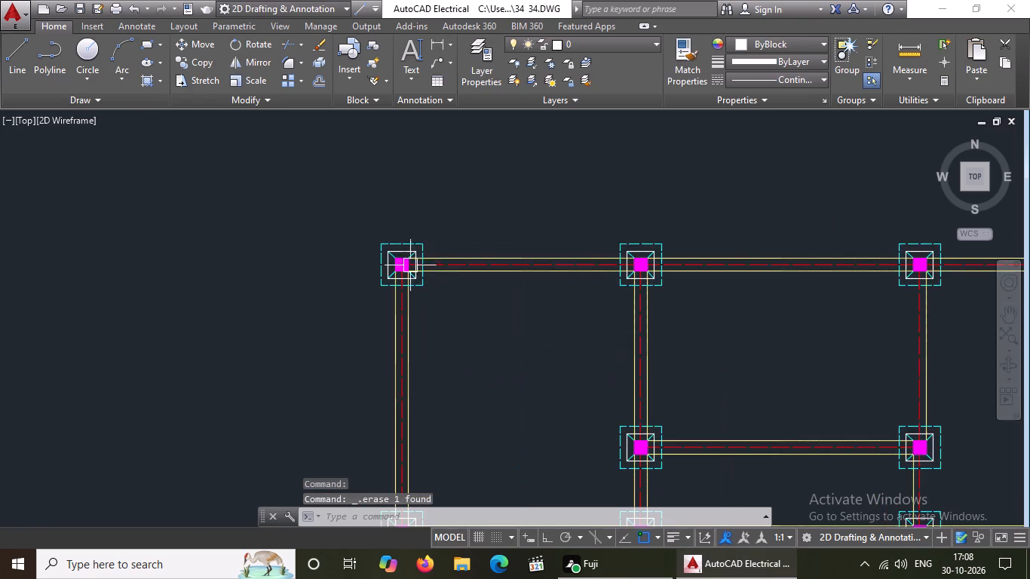
scroll(406, 264, up, 2)
click(393, 268)
key(Delete)
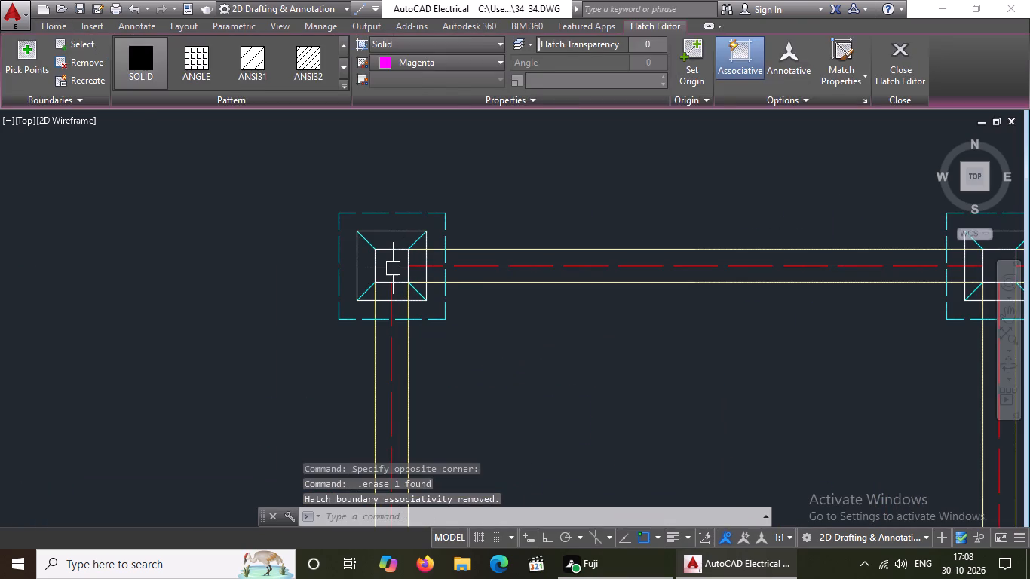
Examine the northwest corner footing's outlines up close and the copied plan within the whole sheet.
scroll(393, 269, down, 7)
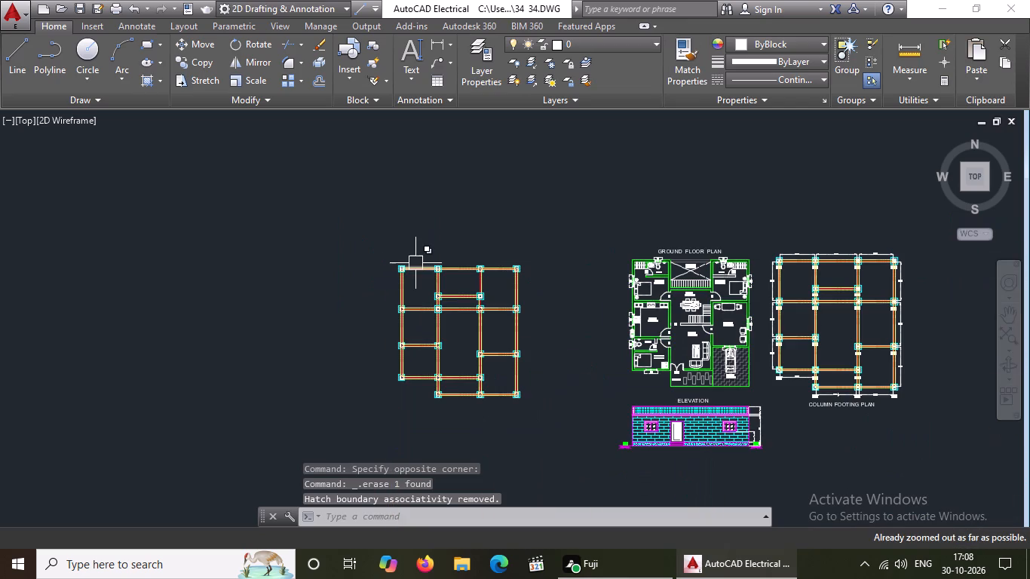
scroll(488, 347, up, 4)
scroll(455, 331, down, 4)
scroll(403, 269, up, 5)
scroll(194, 167, up, 2)
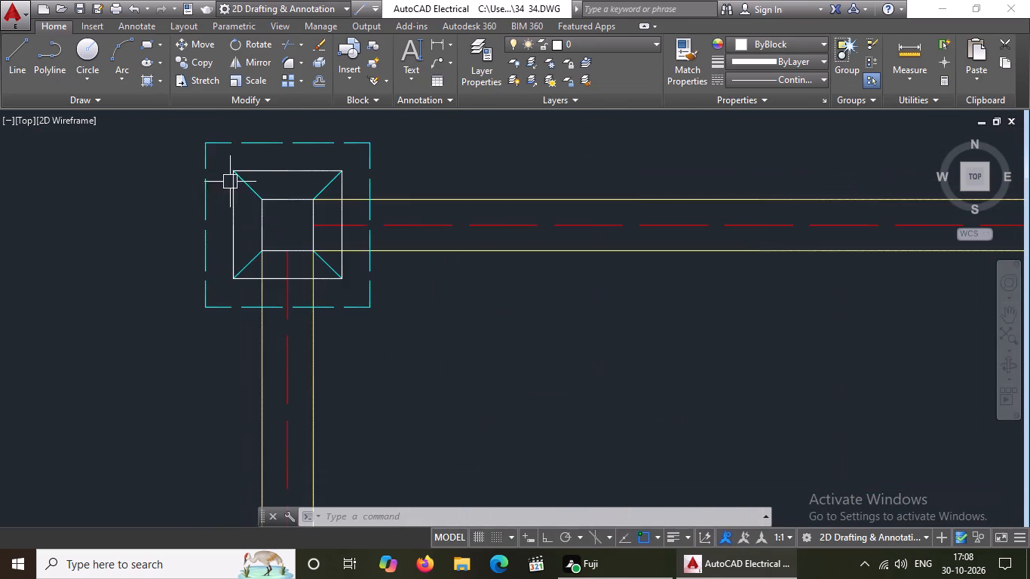
scroll(256, 197, down, 6)
scroll(403, 285, down, 3)
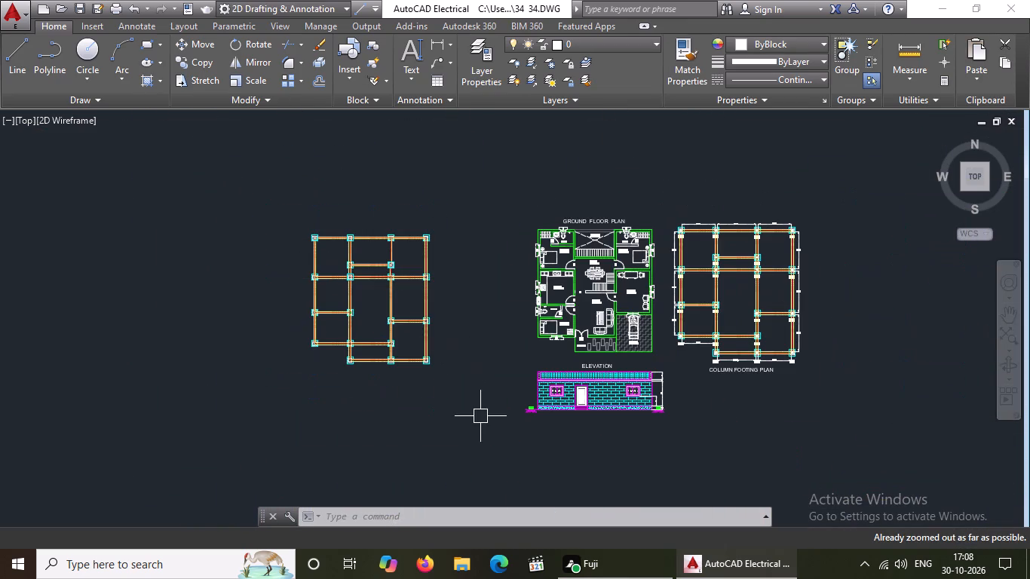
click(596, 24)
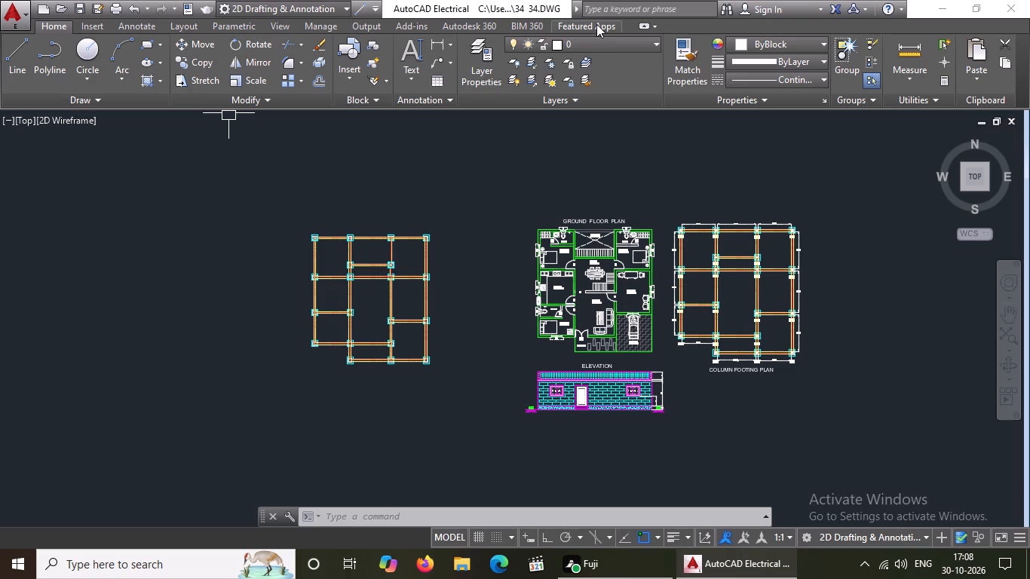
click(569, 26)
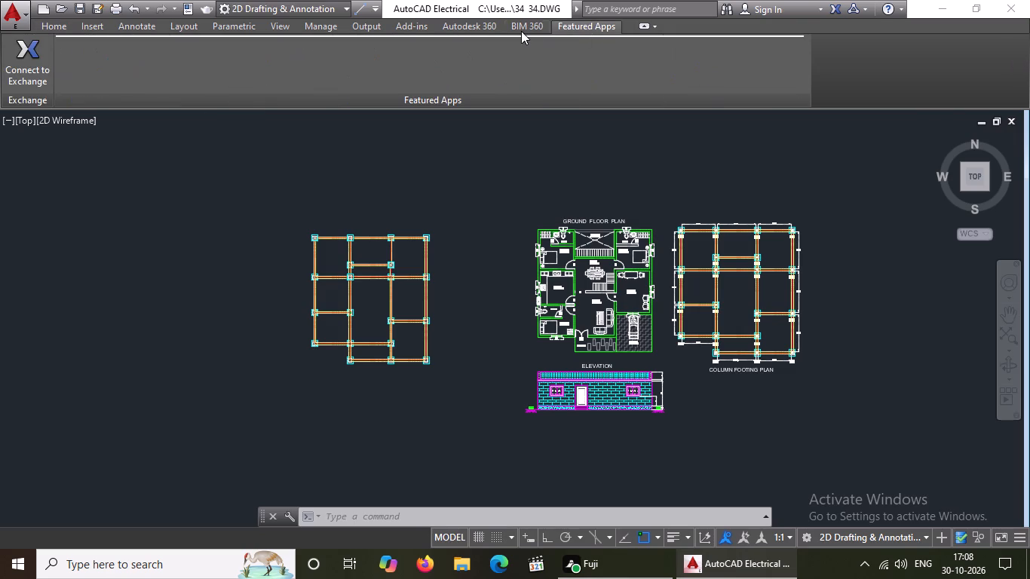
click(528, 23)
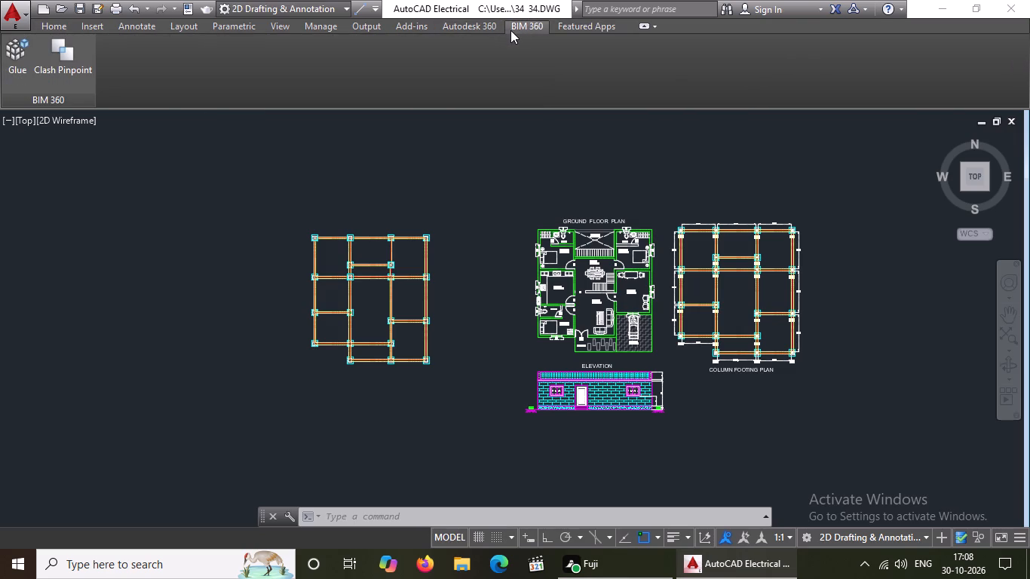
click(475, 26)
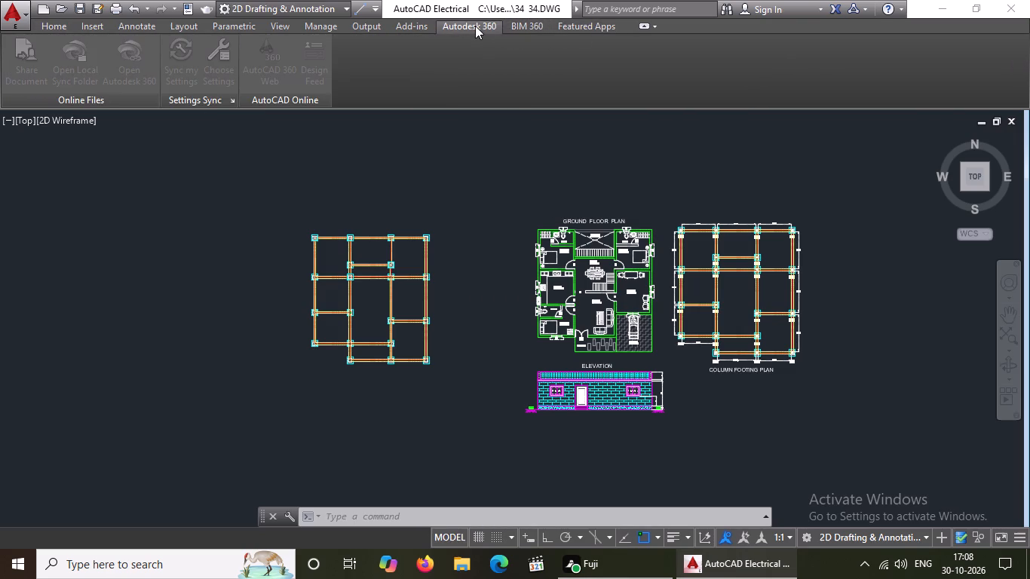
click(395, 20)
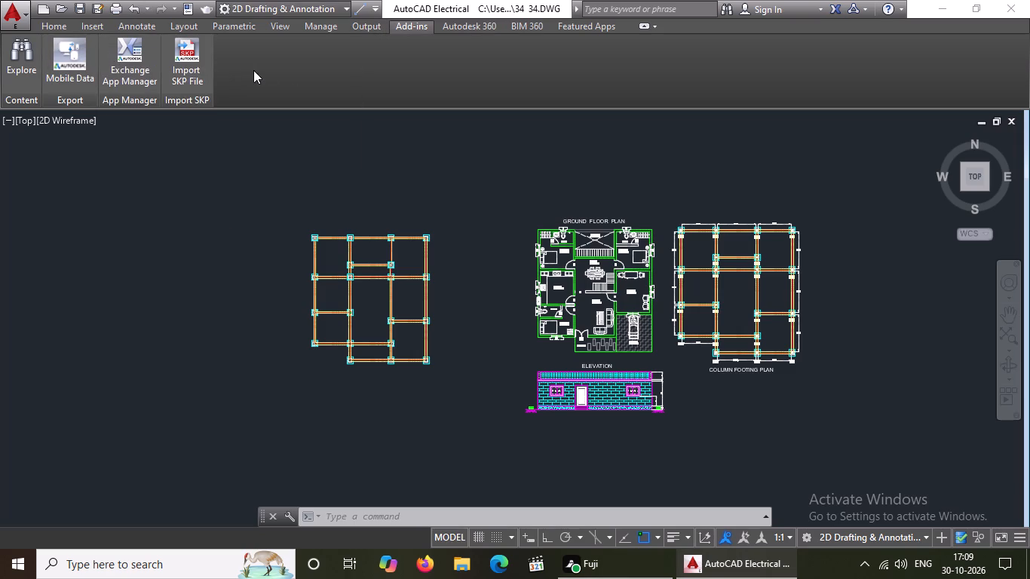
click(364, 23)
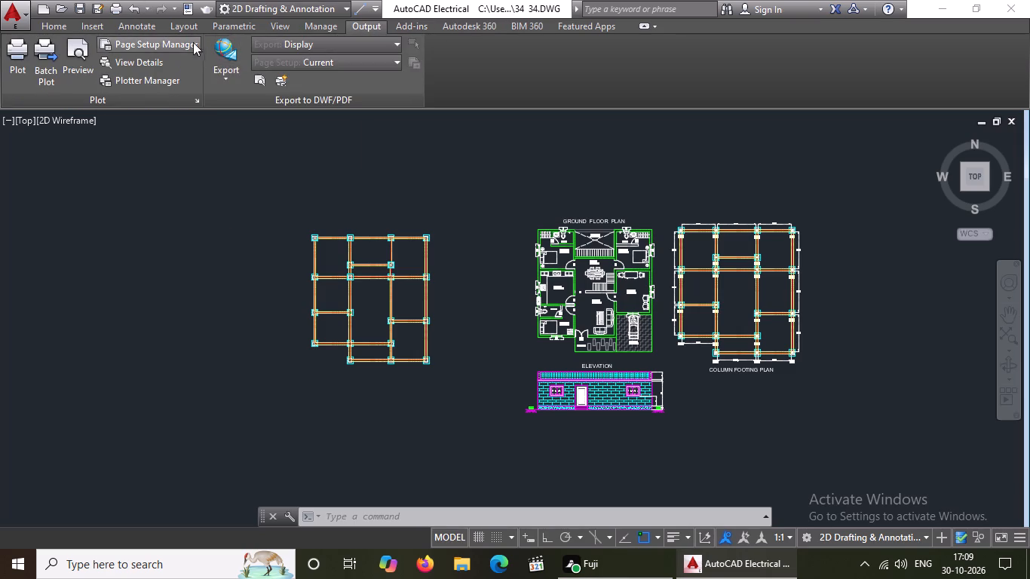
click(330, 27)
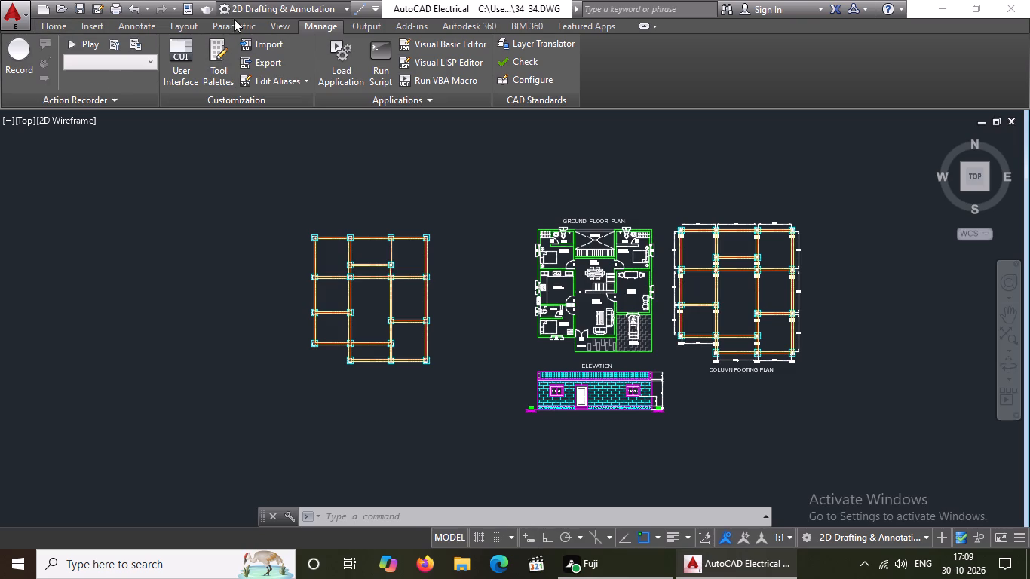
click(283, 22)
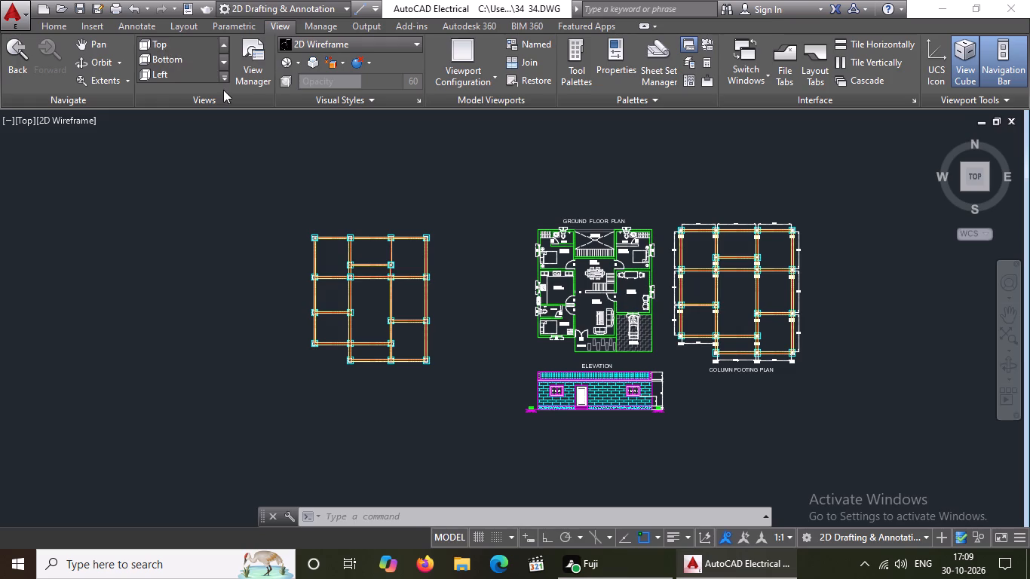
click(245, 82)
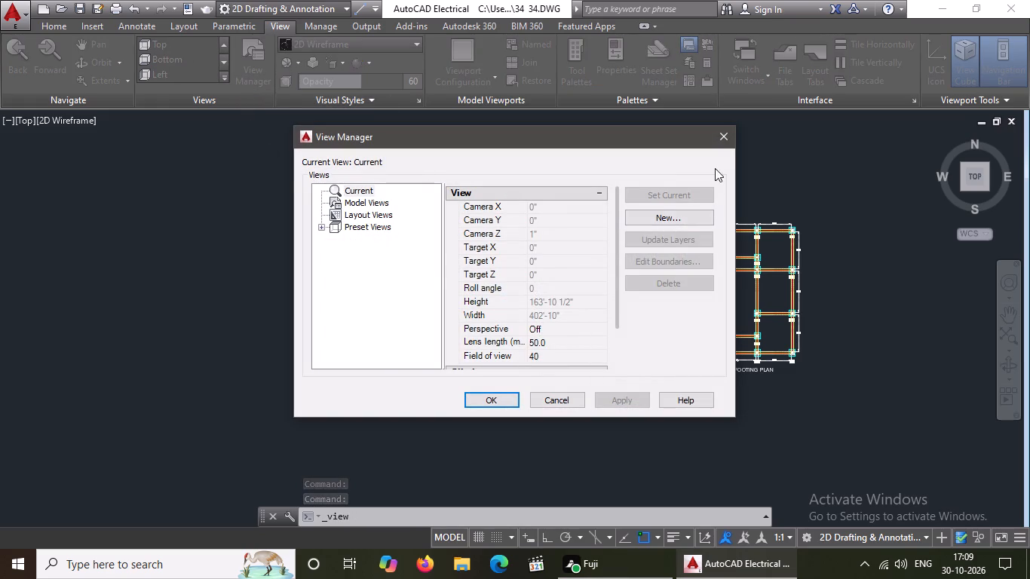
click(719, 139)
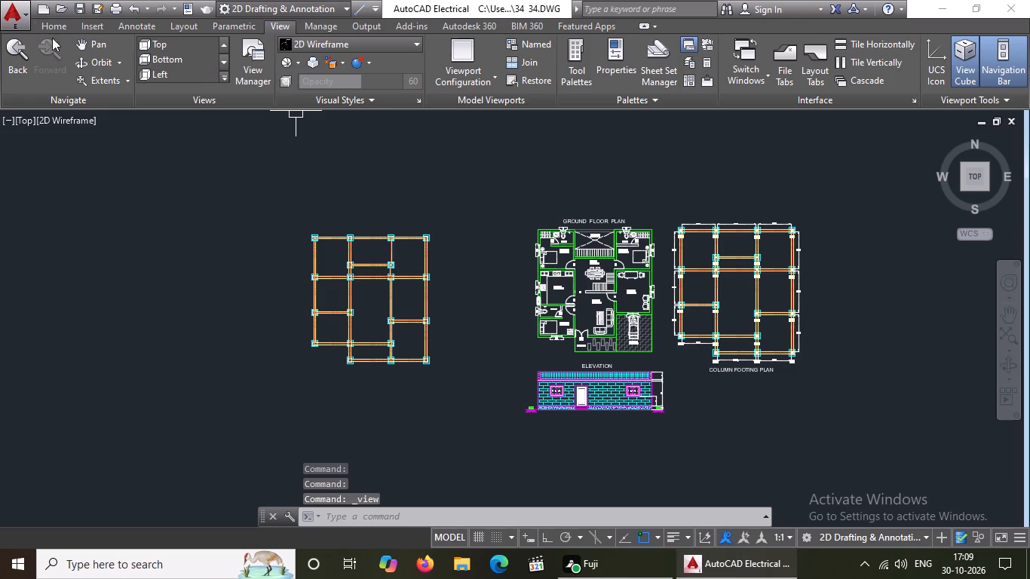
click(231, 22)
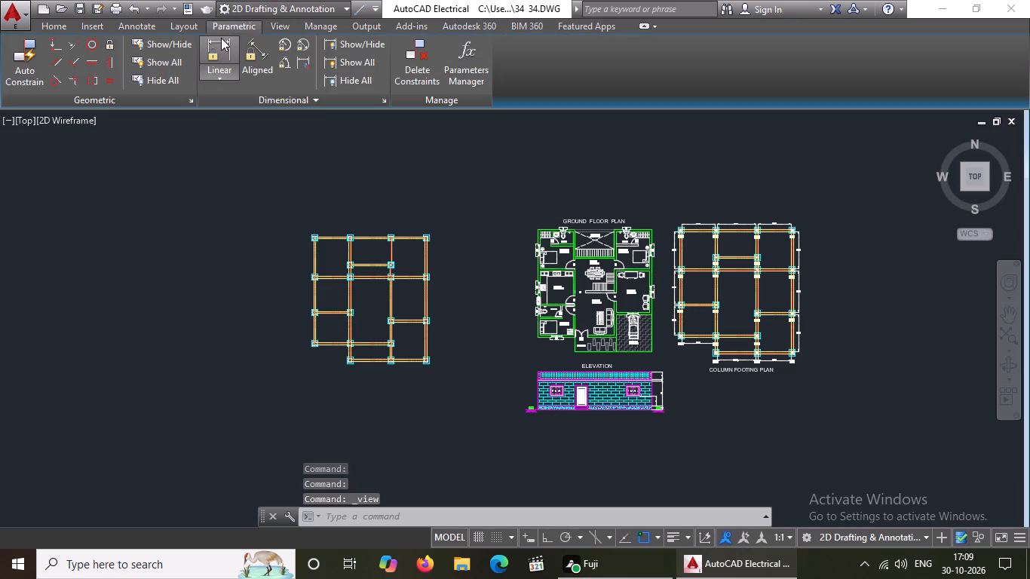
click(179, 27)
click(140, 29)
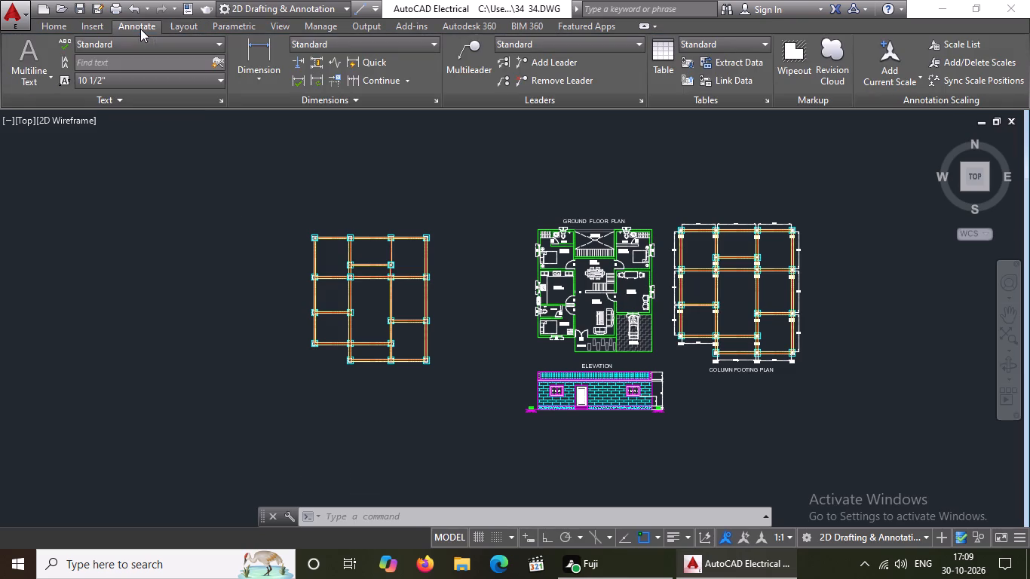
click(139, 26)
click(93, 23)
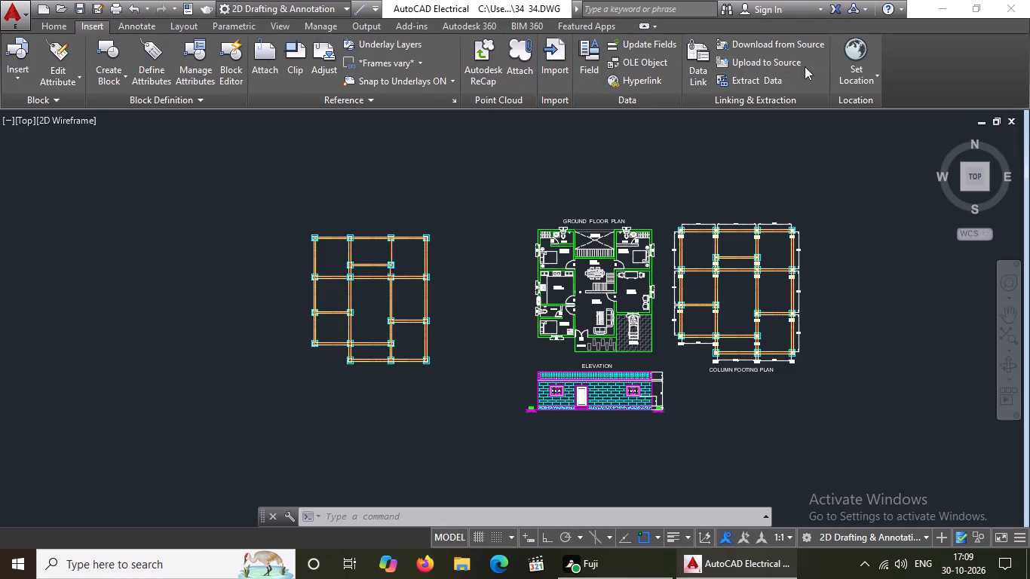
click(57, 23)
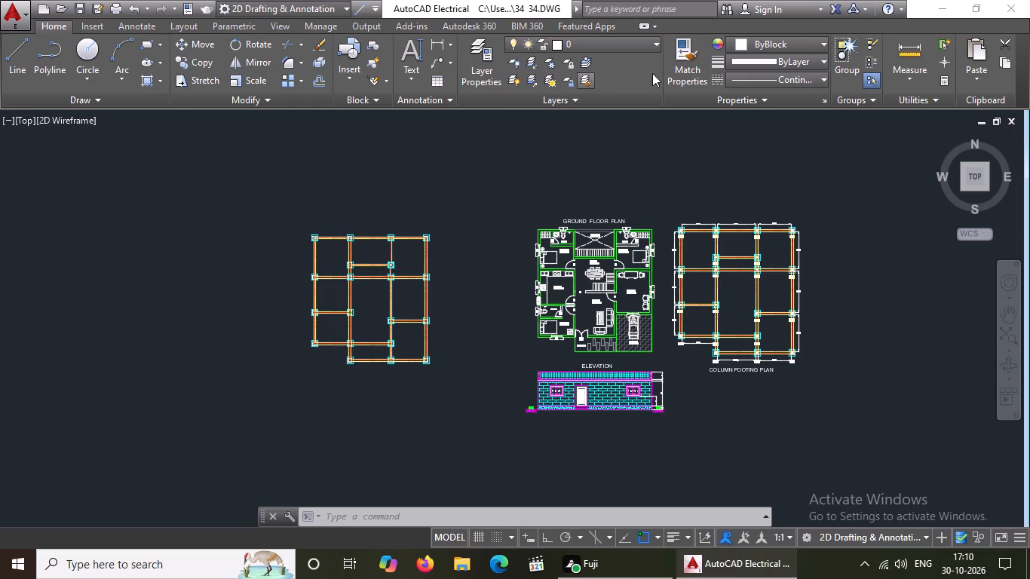
Erase the four lines of the innermost column square in the copied plan's northwest corner footing.
scroll(350, 241, up, 2)
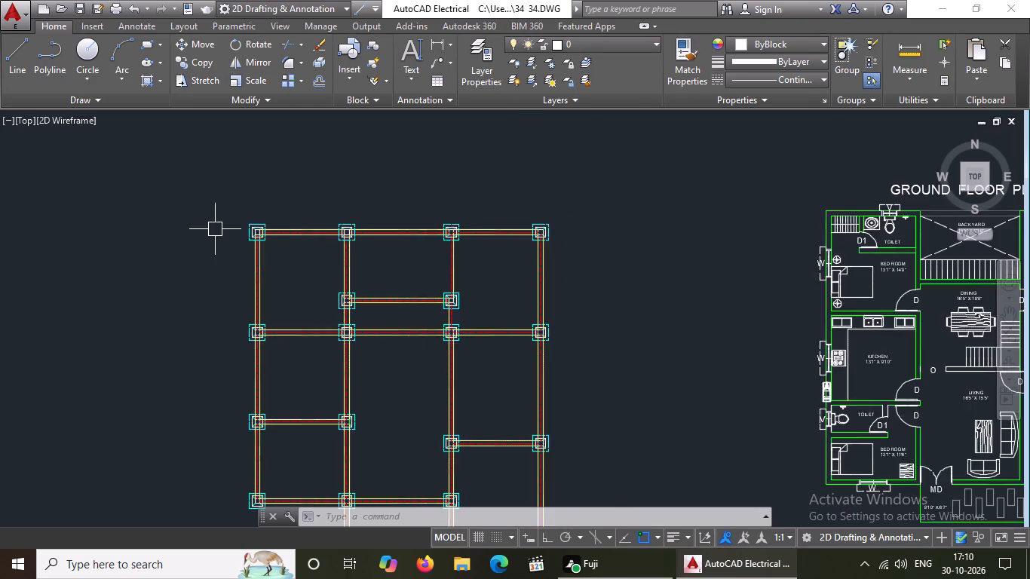
scroll(213, 229, up, 2)
scroll(328, 233, up, 5)
click(287, 200)
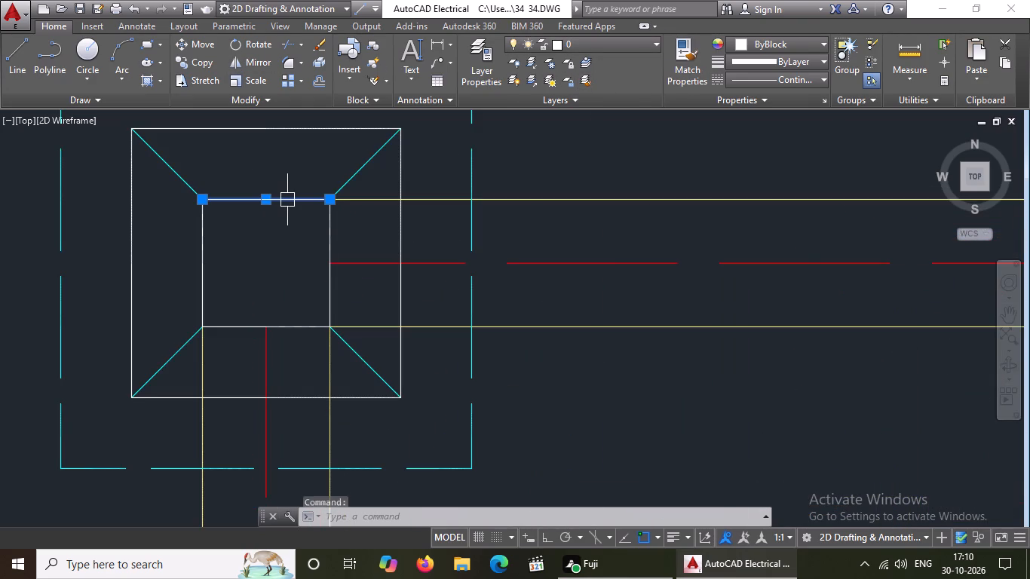
key(Delete)
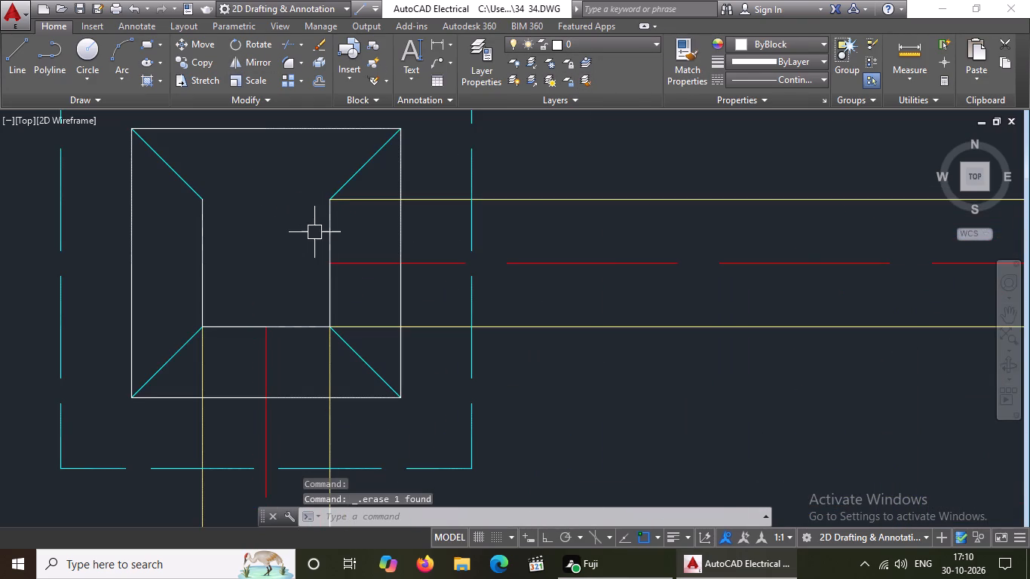
click(326, 229)
key(Delete)
click(201, 236)
key(Delete)
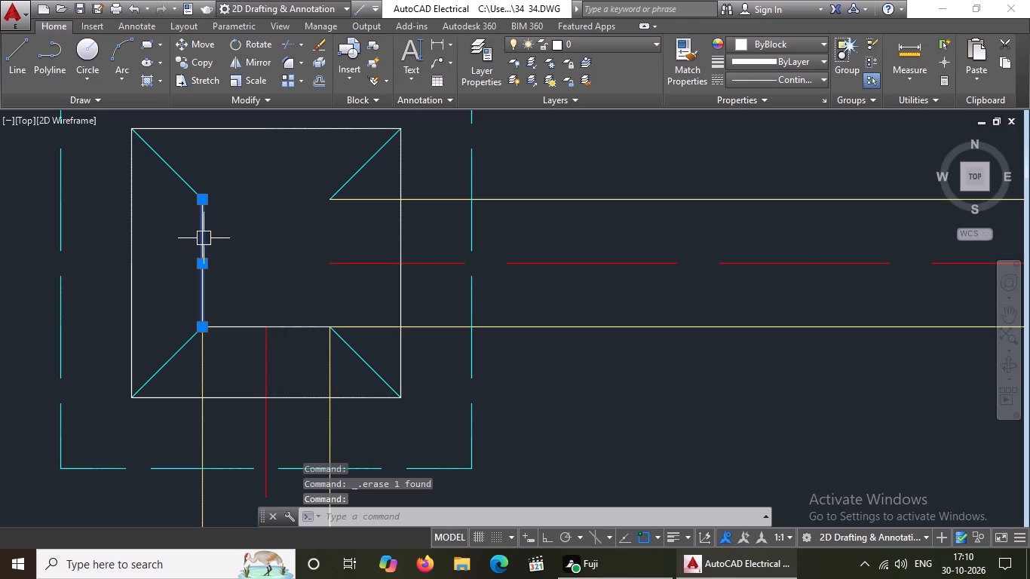
click(238, 316)
click(233, 337)
key(Delete)
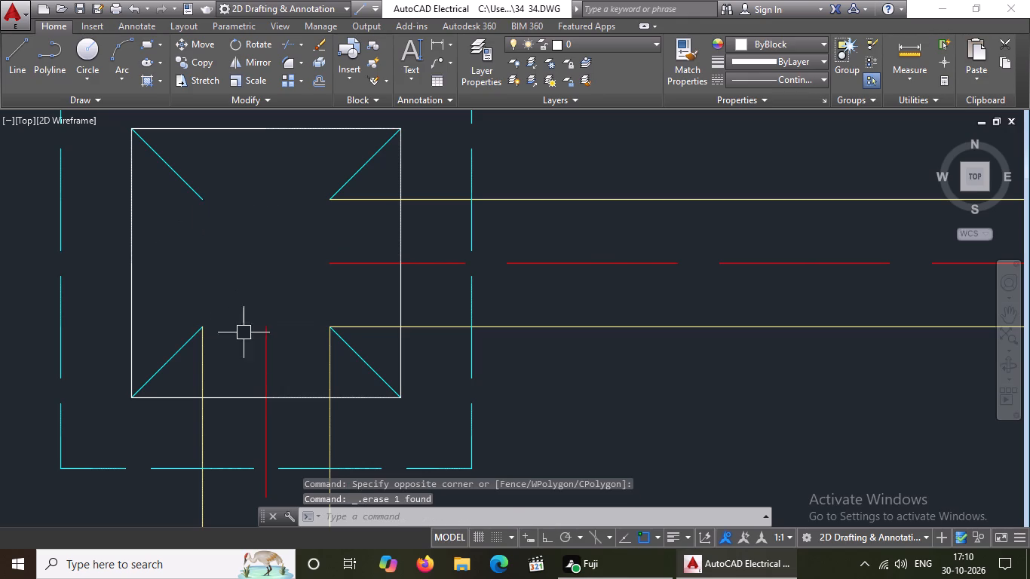
Erase the four cyan diagonal slope lines of the copied plan's northwest corner footing.
click(354, 184)
key(Delete)
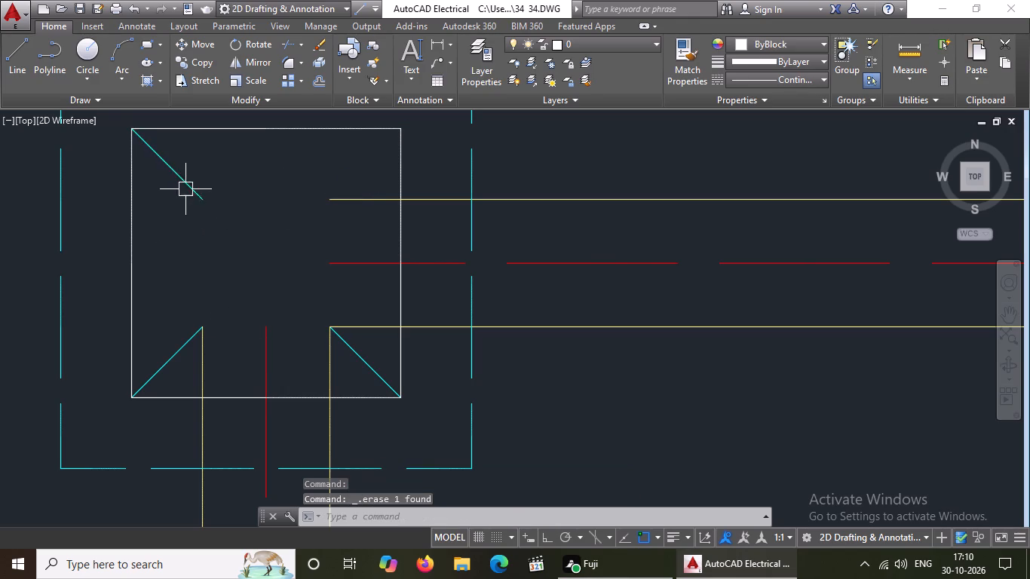
click(187, 188)
key(Delete)
click(182, 351)
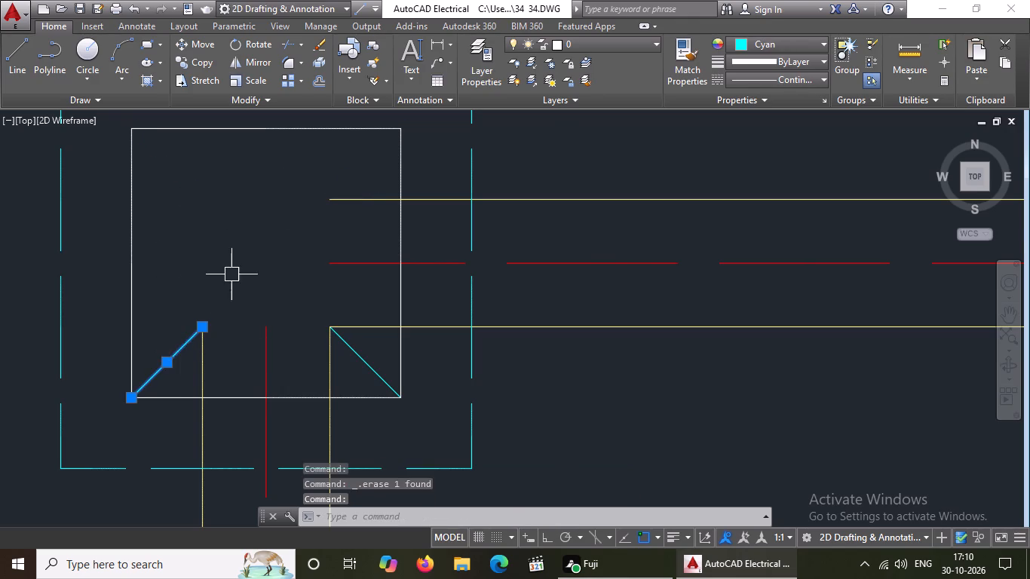
scroll(232, 274, down, 3)
key(Delete)
scroll(285, 310, up, 2)
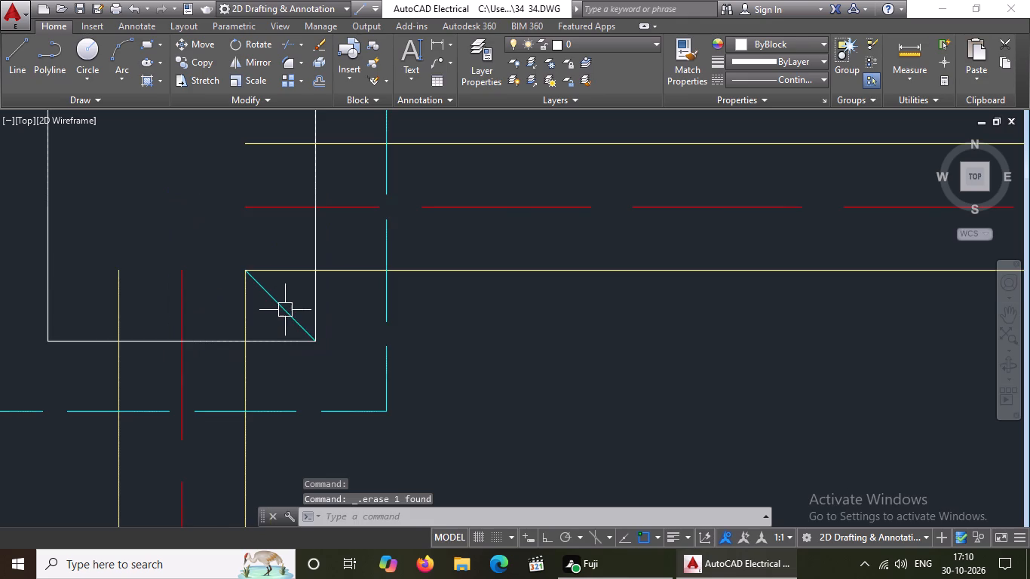
click(285, 310)
key(Delete)
Erase the four sides of the white footing square at the copied plan's northwest corner.
scroll(285, 308, down, 3)
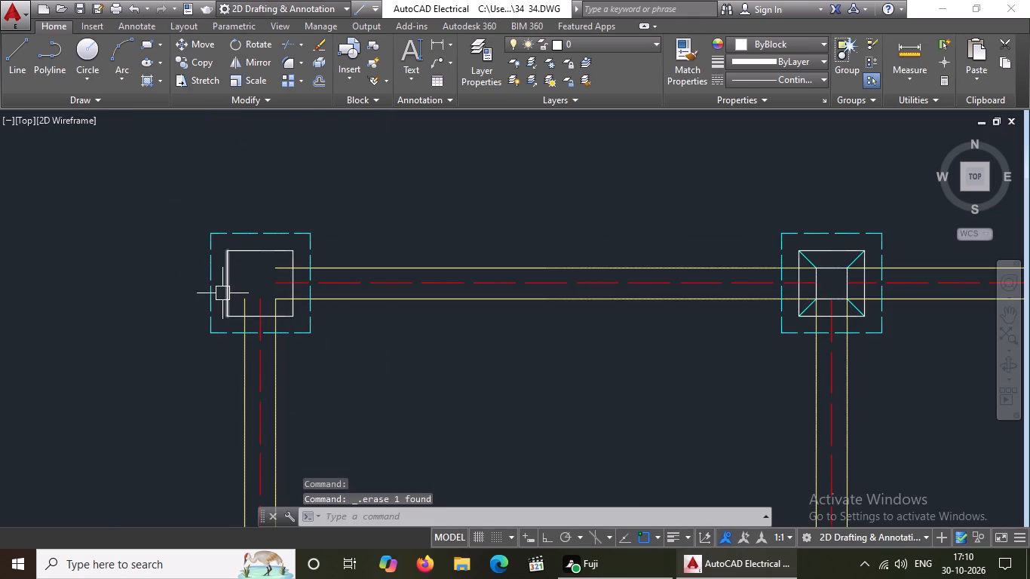
click(223, 292)
key(Delete)
scroll(249, 267, up, 2)
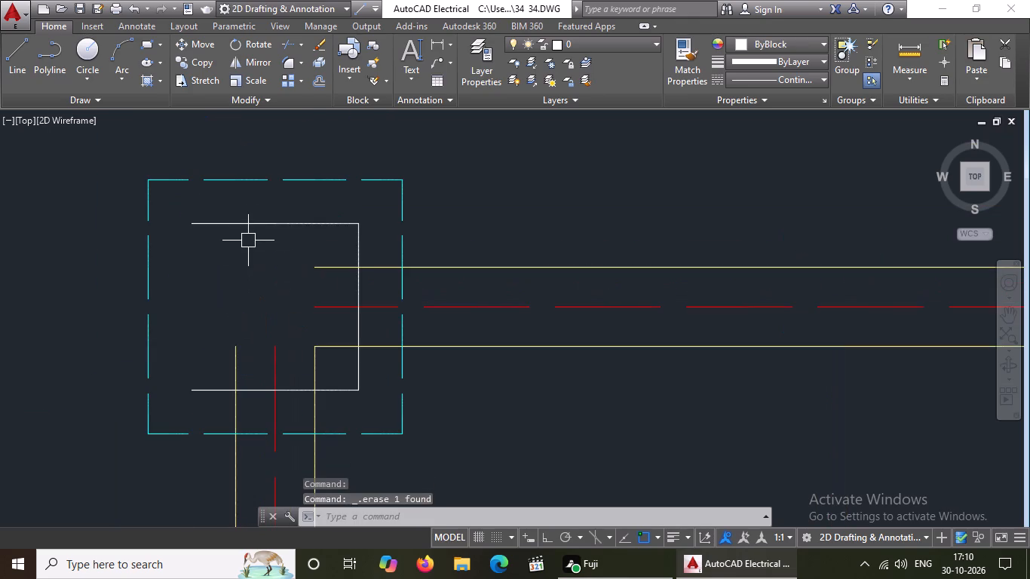
click(256, 227)
key(Delete)
scroll(279, 234, down, 3)
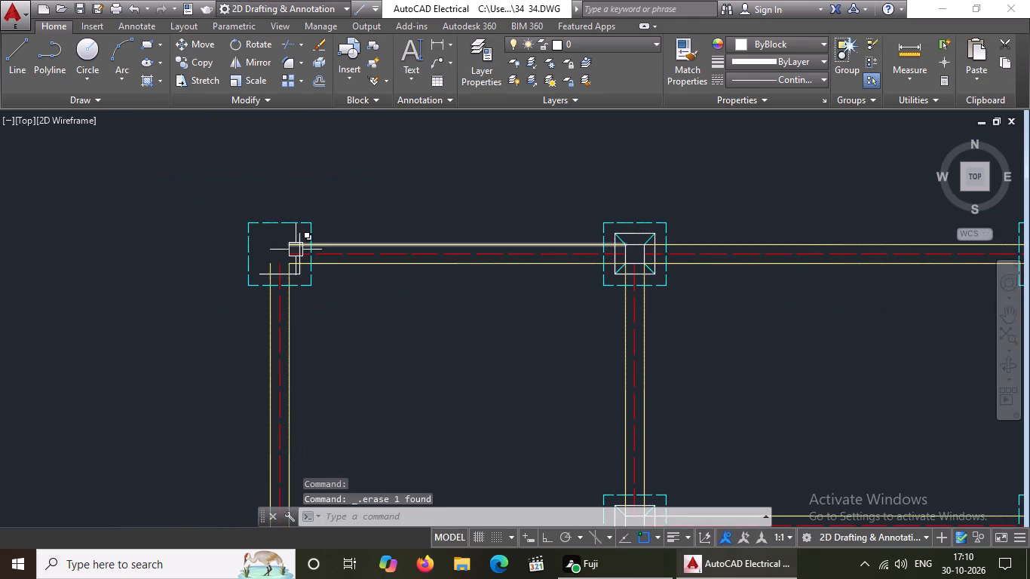
scroll(296, 250, up, 1)
click(302, 260)
key(Delete)
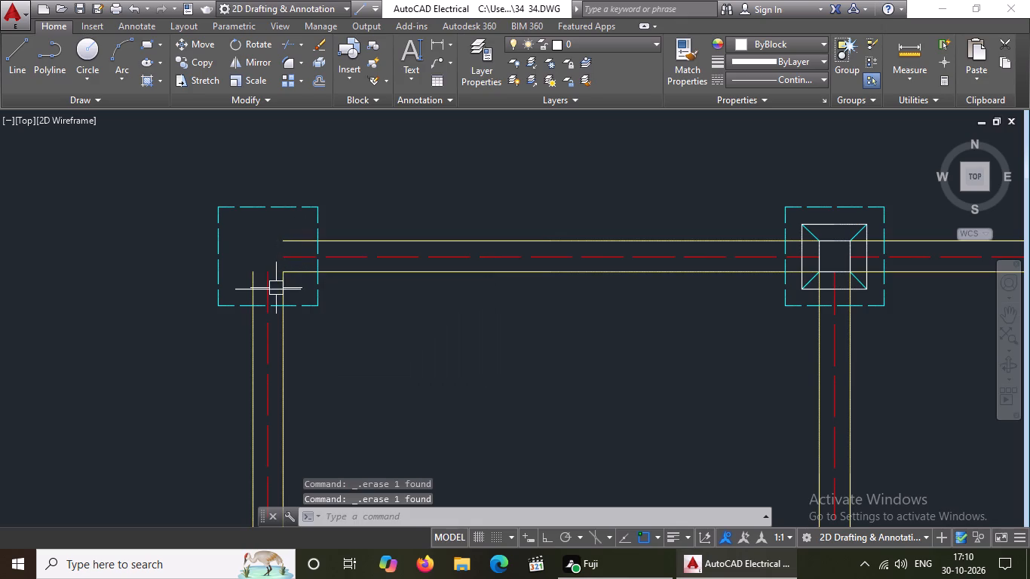
scroll(276, 289, up, 2)
click(303, 287)
key(Delete)
Erase the four sides of the dashed cyan outer square at the copied plan's northwest corner footing.
scroll(311, 277, down, 3)
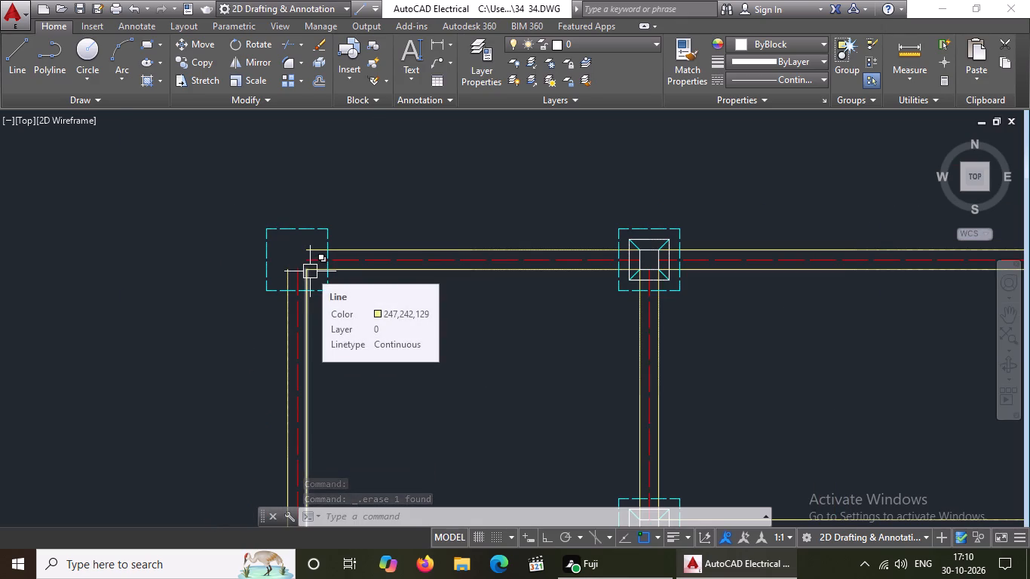
scroll(284, 286, down, 1)
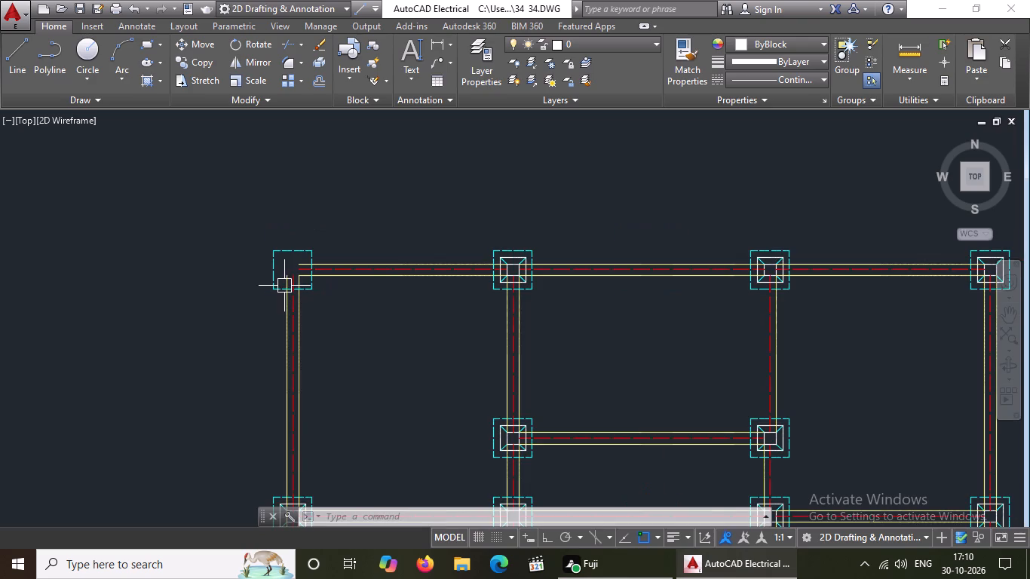
scroll(285, 280, up, 2)
click(247, 261)
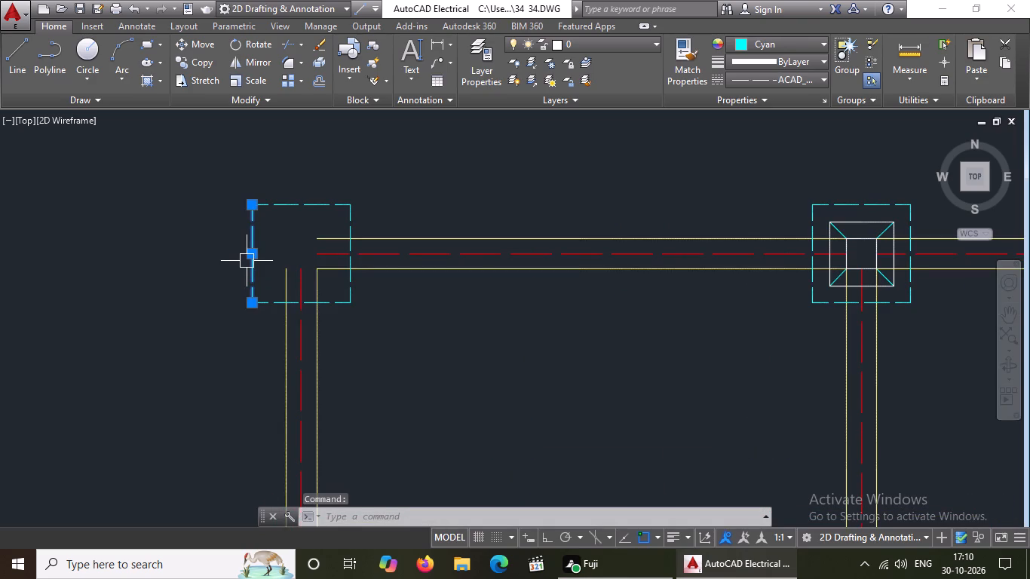
key(Delete)
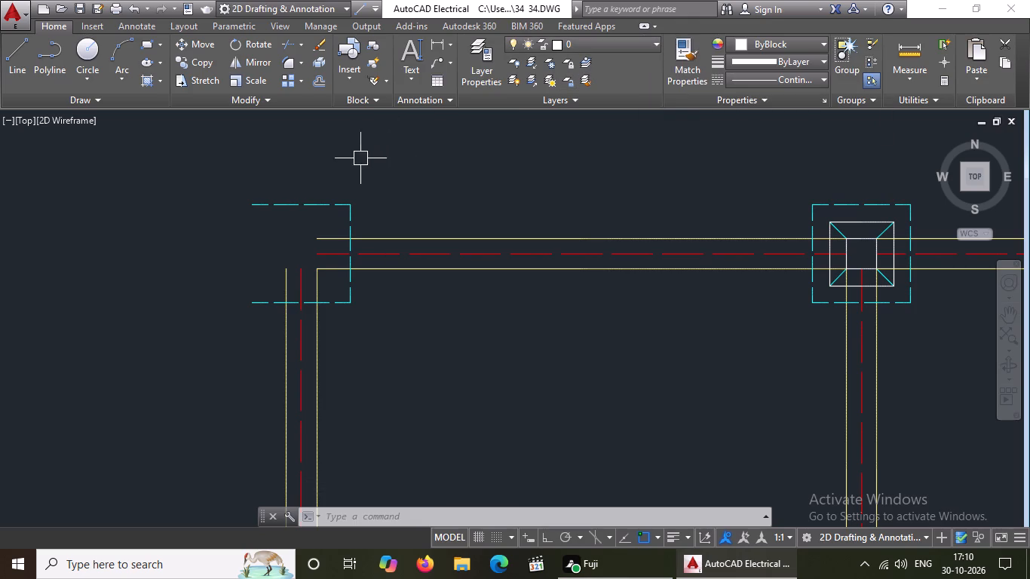
click(290, 206)
key(Delete)
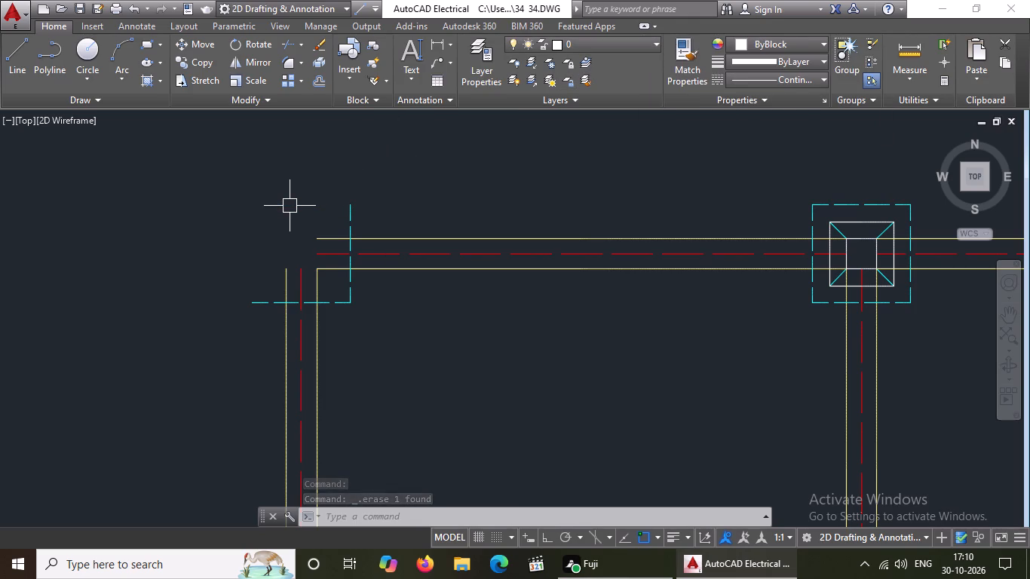
click(336, 298)
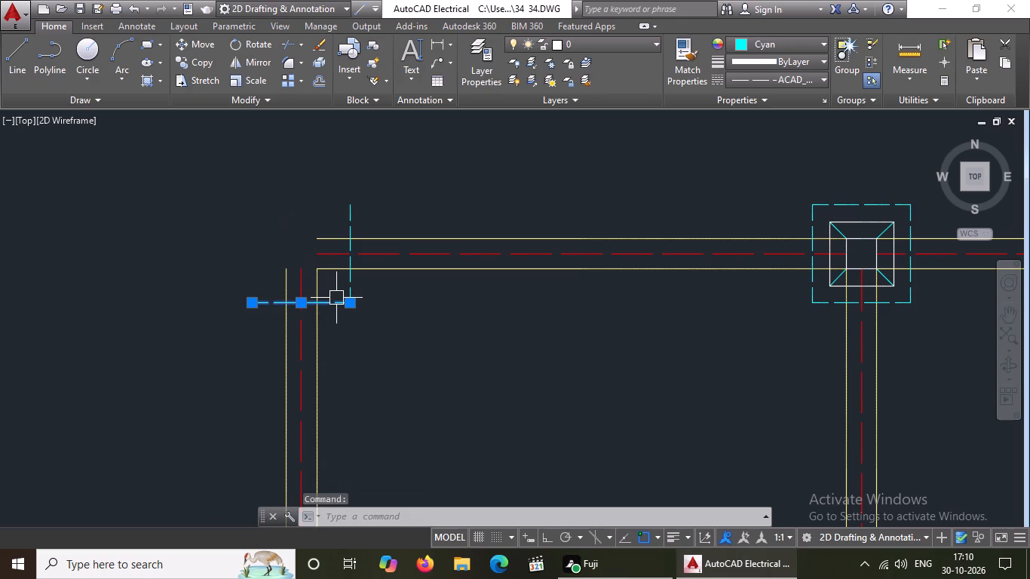
key(Delete)
click(357, 284)
key(Delete)
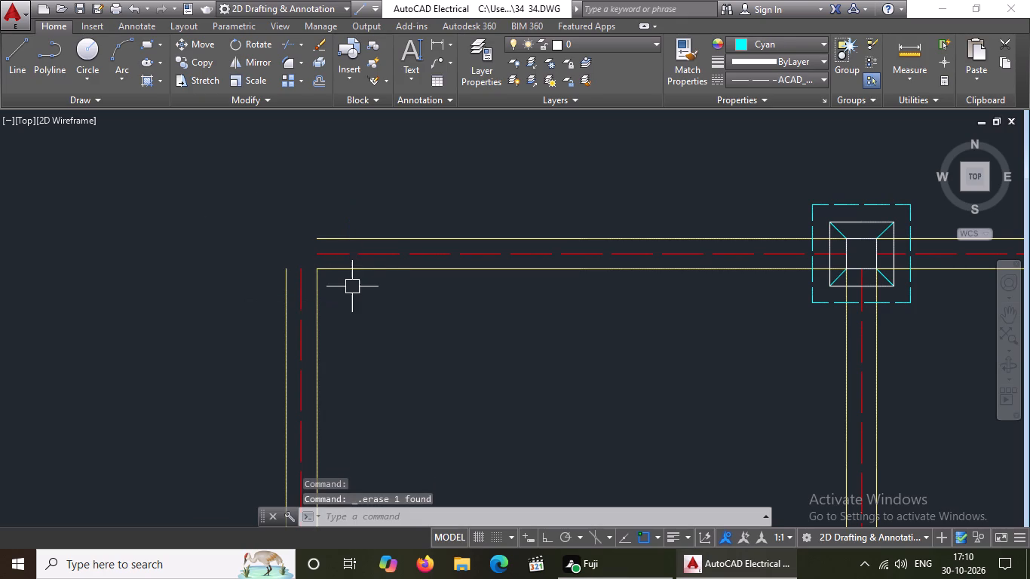
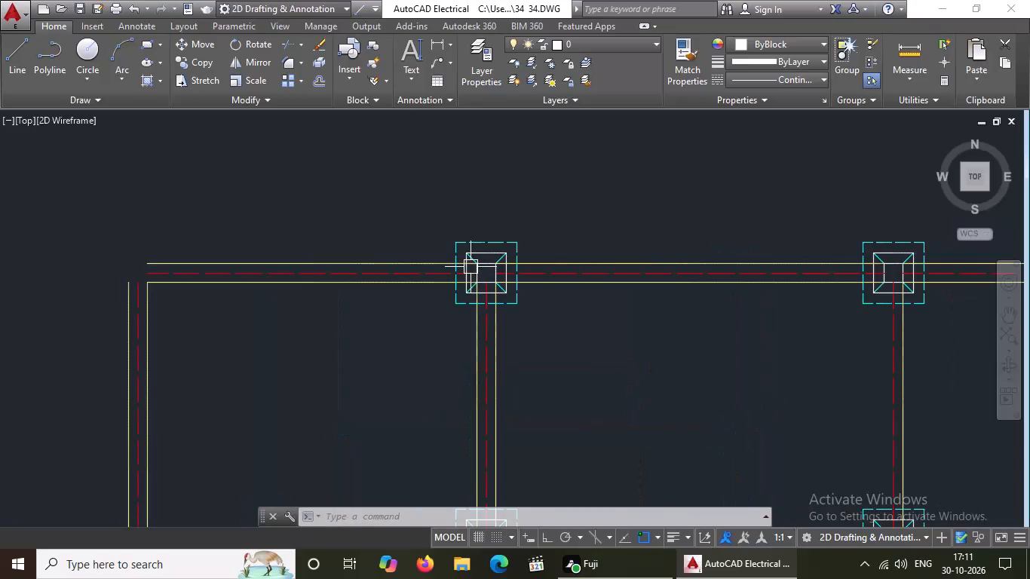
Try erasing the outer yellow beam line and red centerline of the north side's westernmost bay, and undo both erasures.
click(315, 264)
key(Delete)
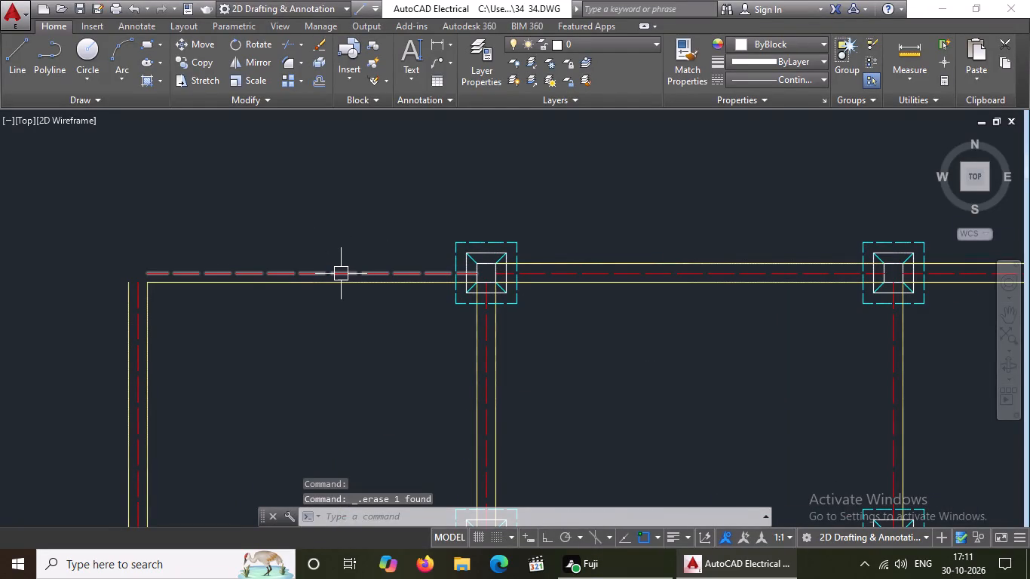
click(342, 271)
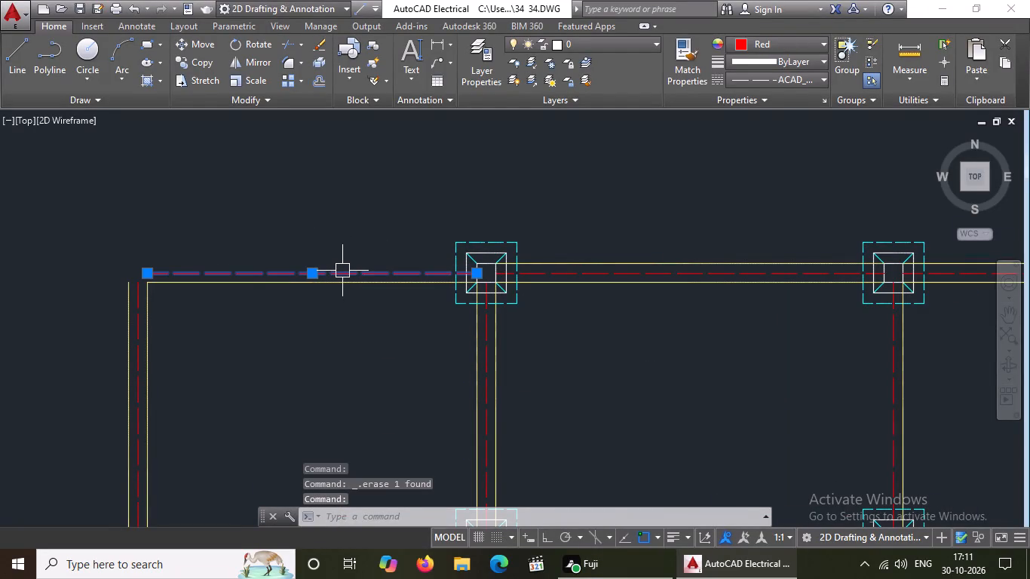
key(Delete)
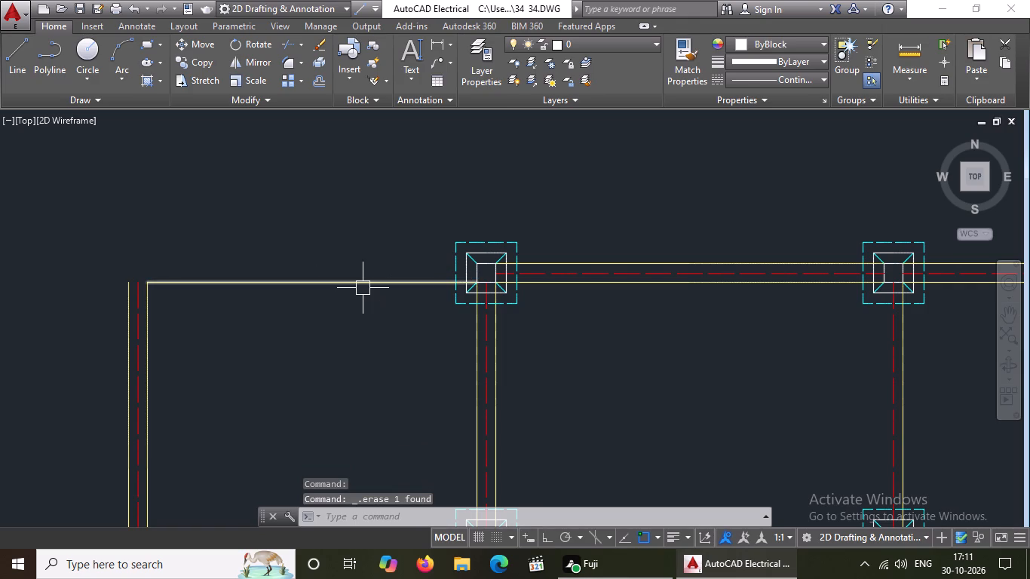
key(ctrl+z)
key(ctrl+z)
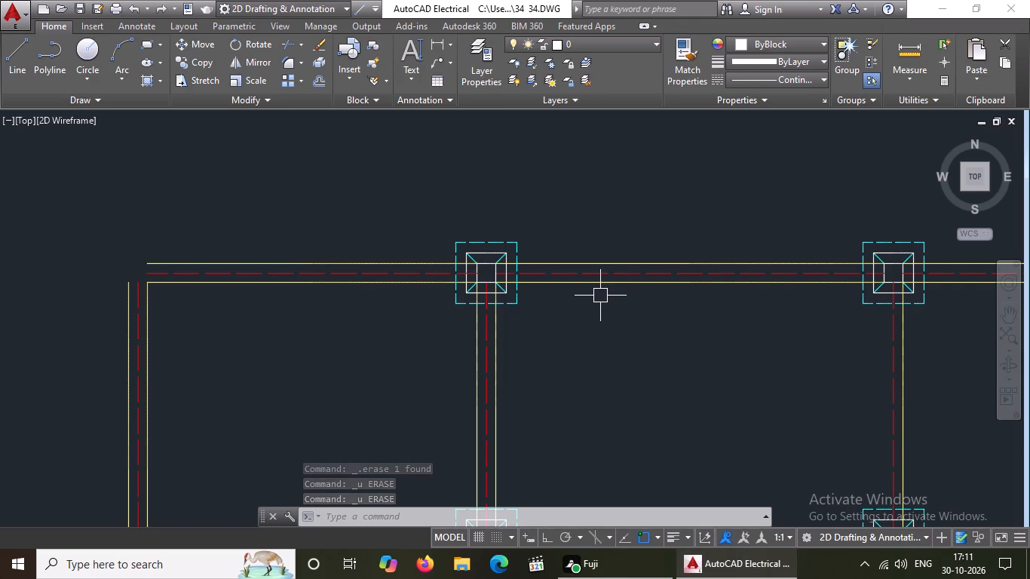
Erase the four lines of the innermost column square in the north row's second footing from the west.
scroll(492, 269, up, 3)
click(466, 247)
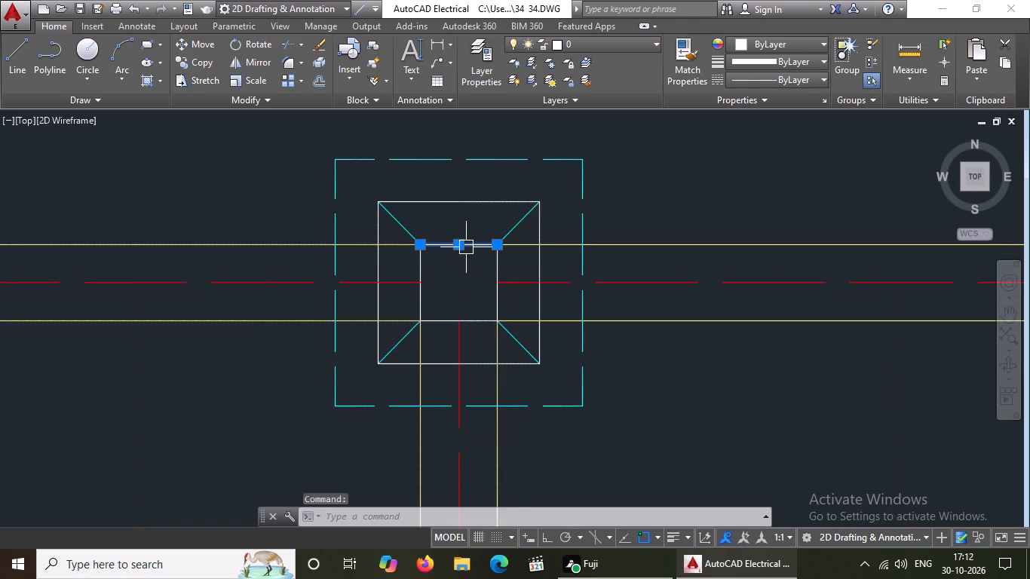
key(Delete)
scroll(460, 272, down, 5)
scroll(460, 272, up, 2)
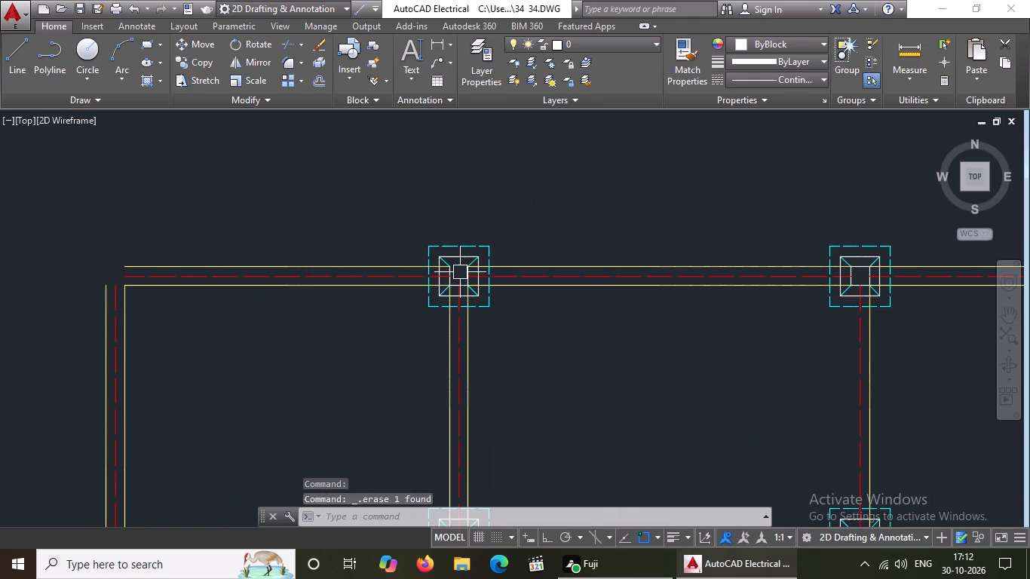
scroll(458, 281, up, 3)
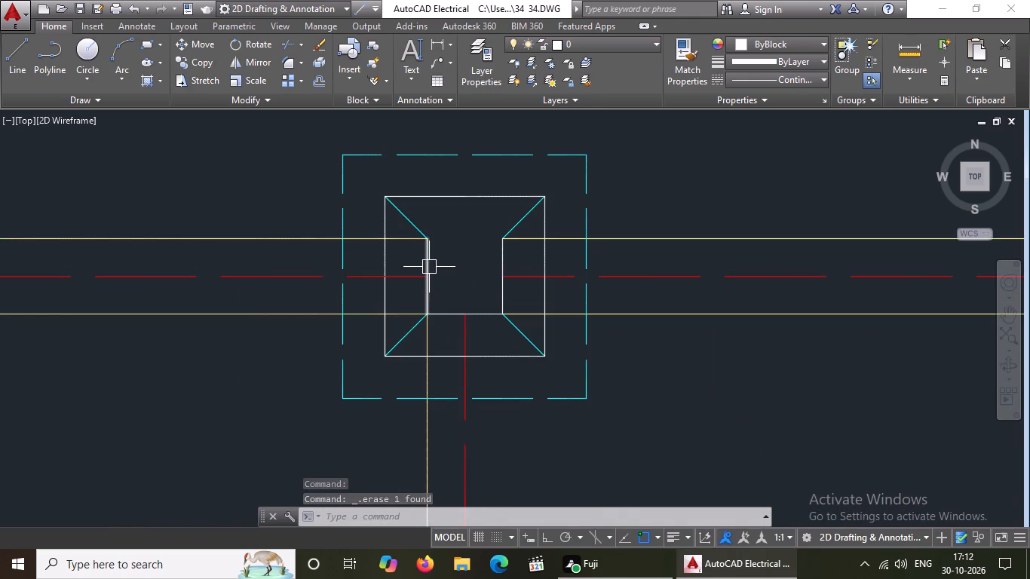
click(429, 266)
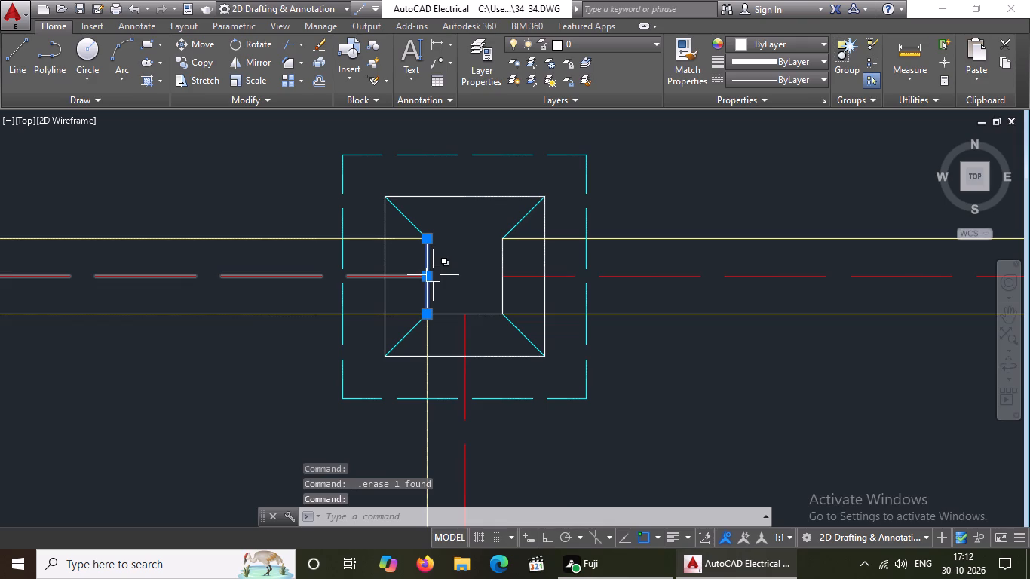
key(Delete)
scroll(459, 306, up, 1)
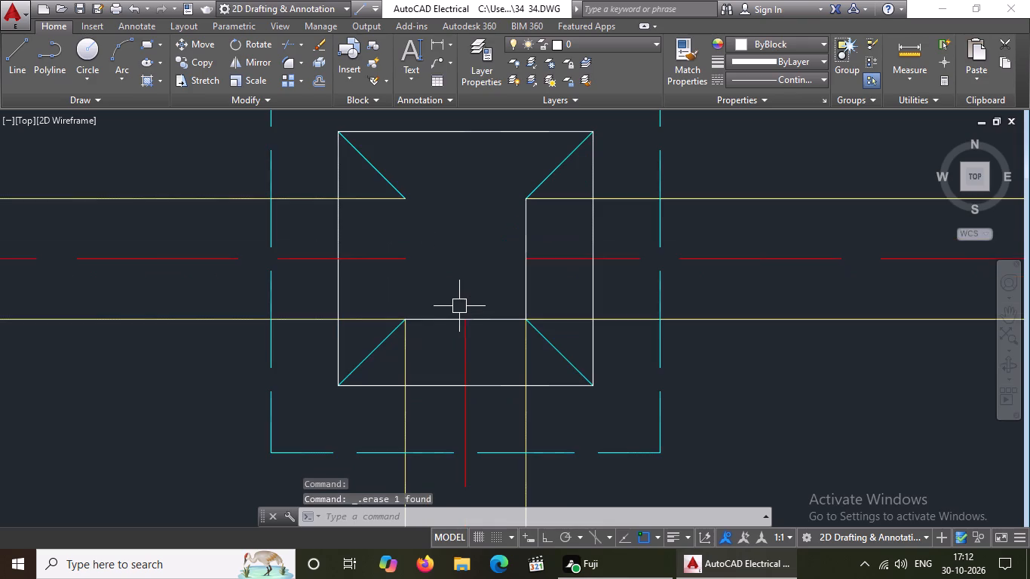
click(442, 322)
key(Delete)
scroll(459, 311, down, 4)
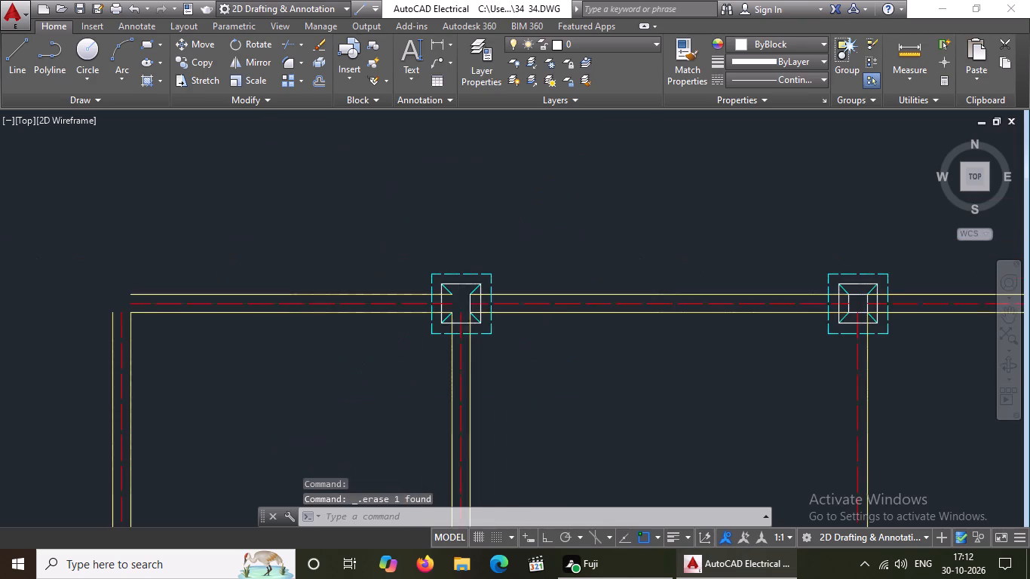
scroll(473, 306, up, 2)
click(465, 312)
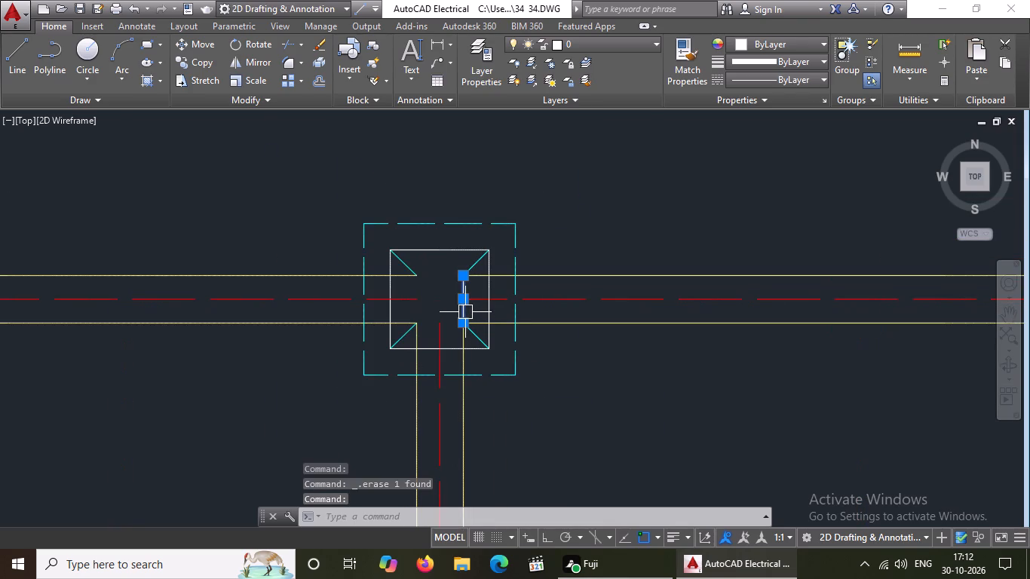
key(Delete)
Erase the four cyan diagonal slope lines of the north row's second footing.
scroll(447, 308, down, 1)
scroll(440, 293, up, 2)
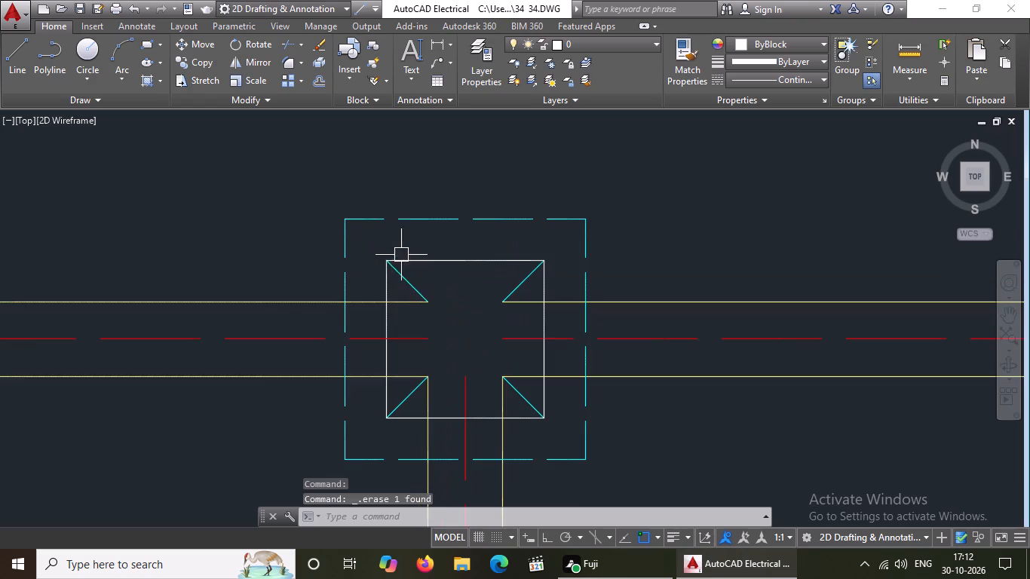
click(405, 272)
key(Delete)
click(512, 288)
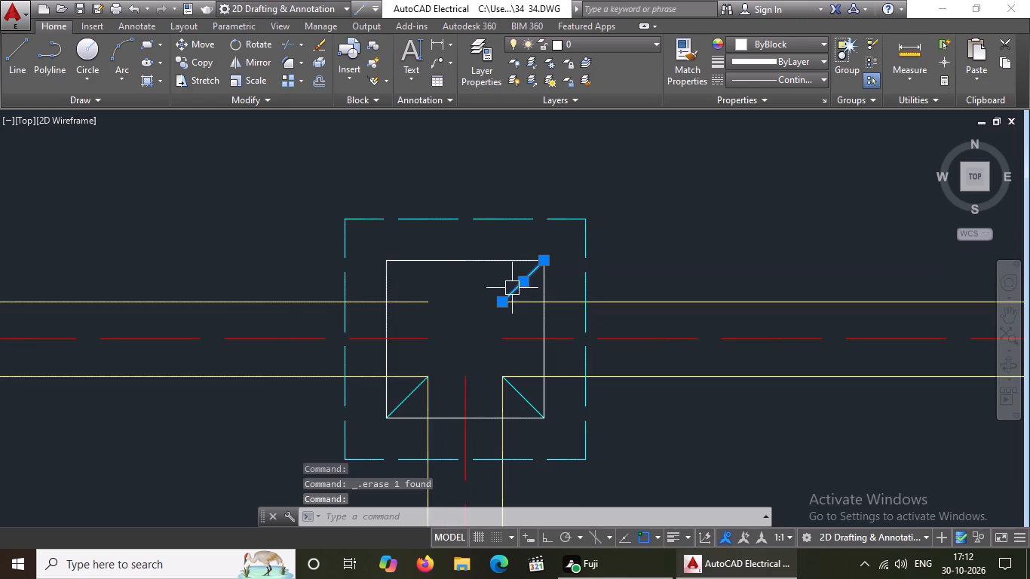
key(Delete)
click(415, 392)
key(Delete)
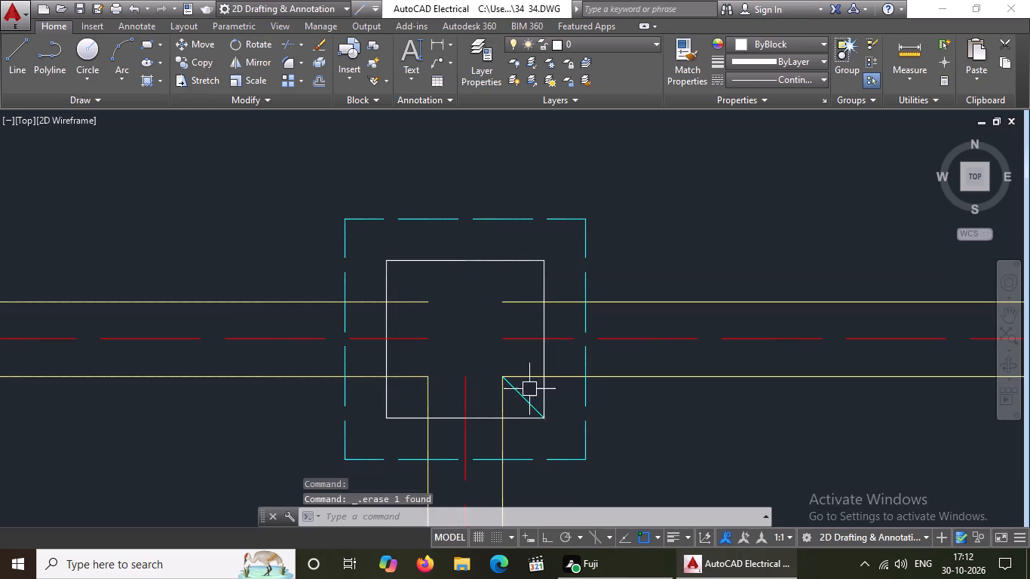
click(523, 391)
key(Delete)
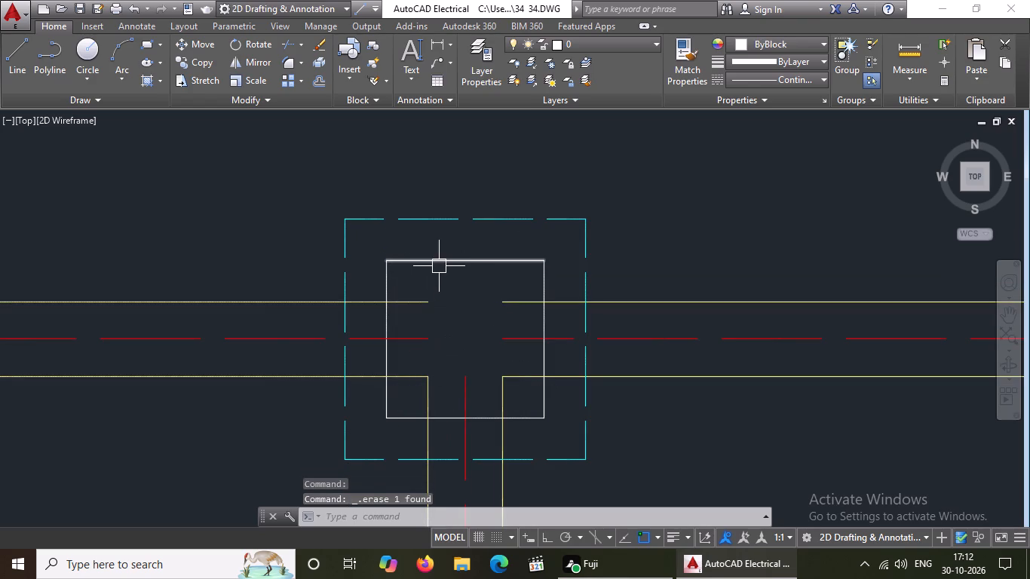
Erase the four sides of the white footing square at the north row's second footing.
click(440, 262)
key(Delete)
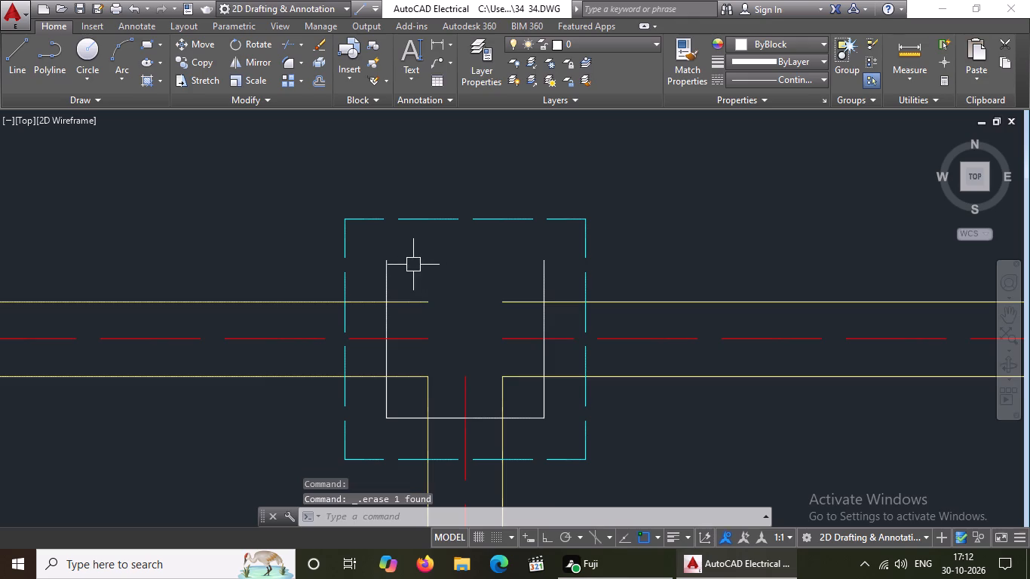
click(383, 268)
key(Delete)
scroll(534, 268, down, 2)
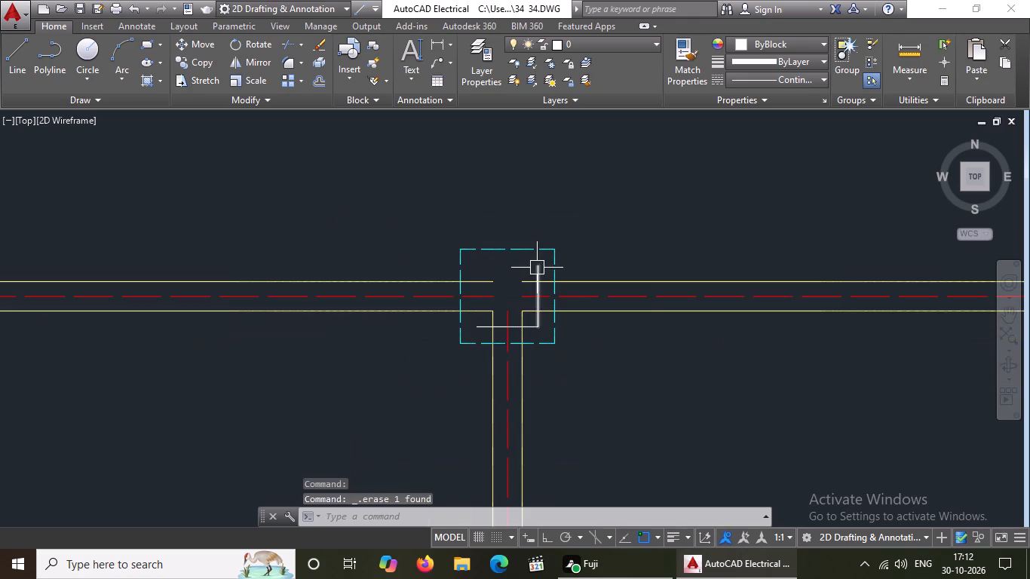
click(537, 268)
key(Delete)
scroll(517, 329, up, 2)
click(506, 328)
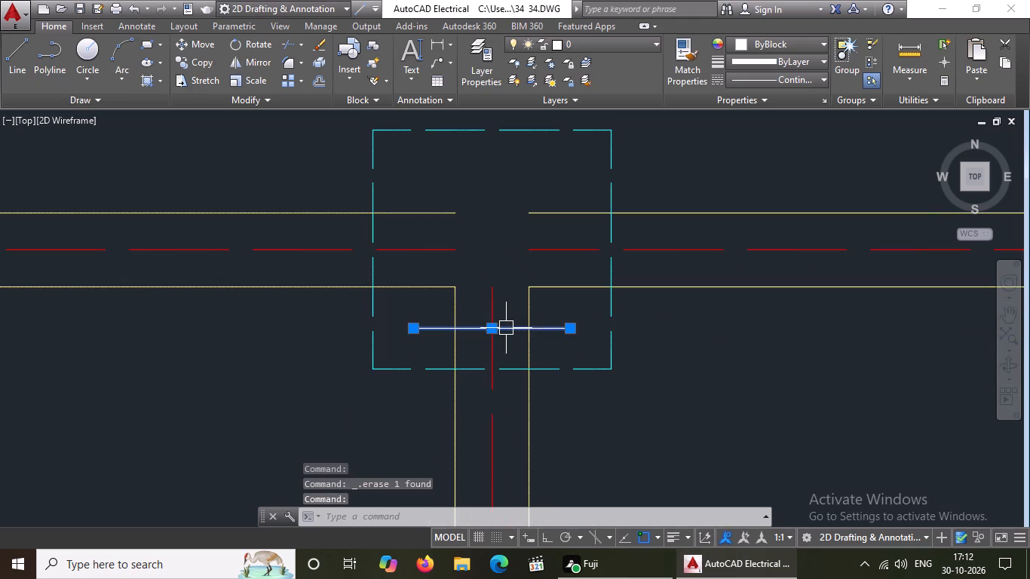
key(Delete)
Erase the four sides of the dashed cyan outer square at the north row's second footing.
scroll(504, 321, down, 1)
click(500, 203)
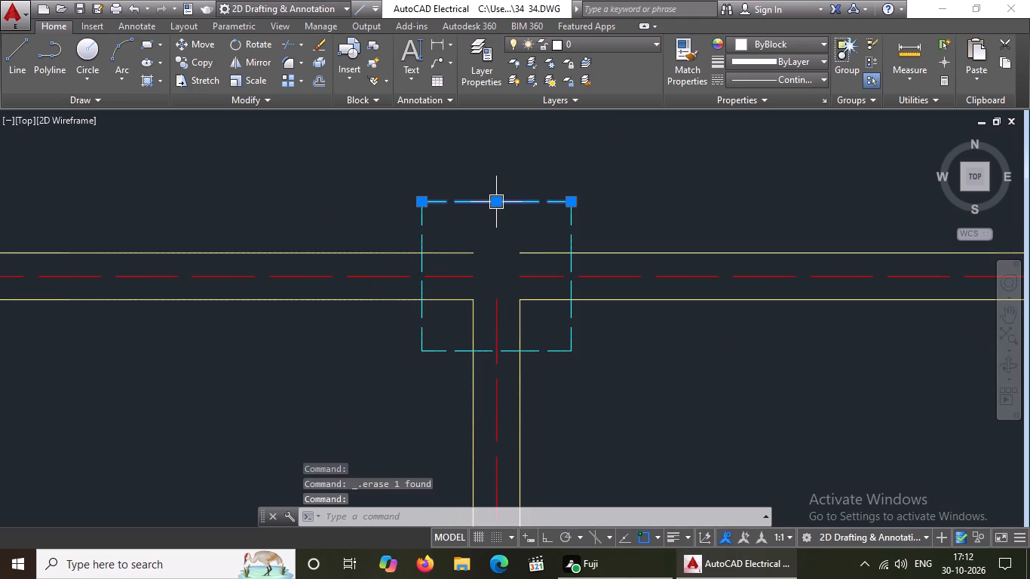
key(Delete)
scroll(434, 237, up, 2)
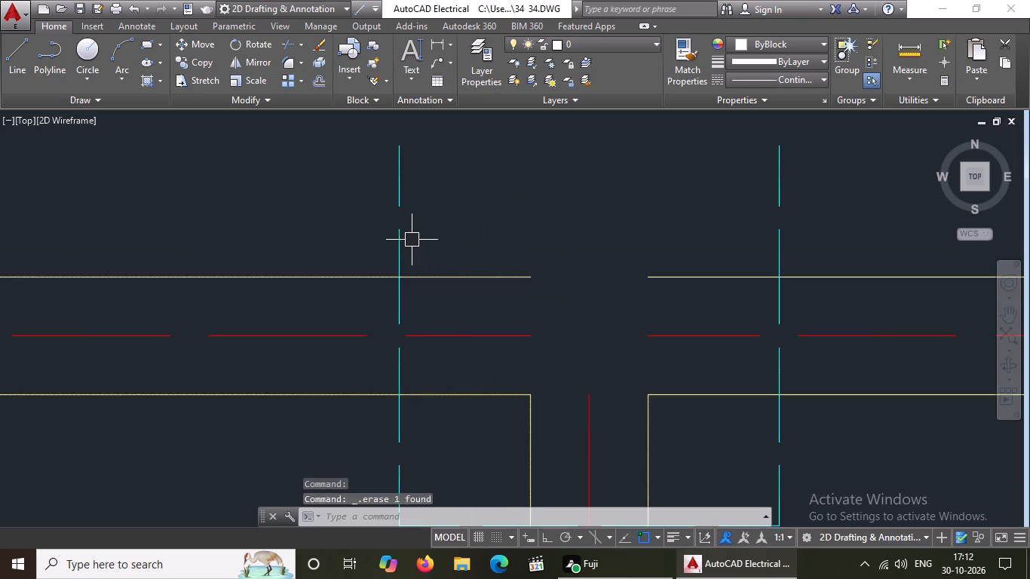
click(403, 247)
key(Delete)
scroll(426, 242, down, 3)
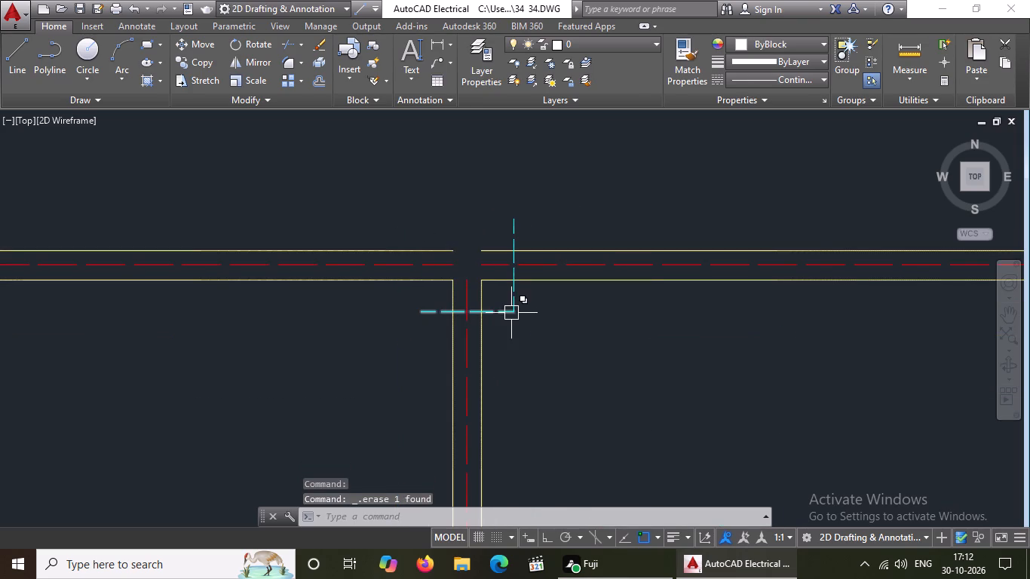
click(503, 311)
key(Delete)
click(516, 298)
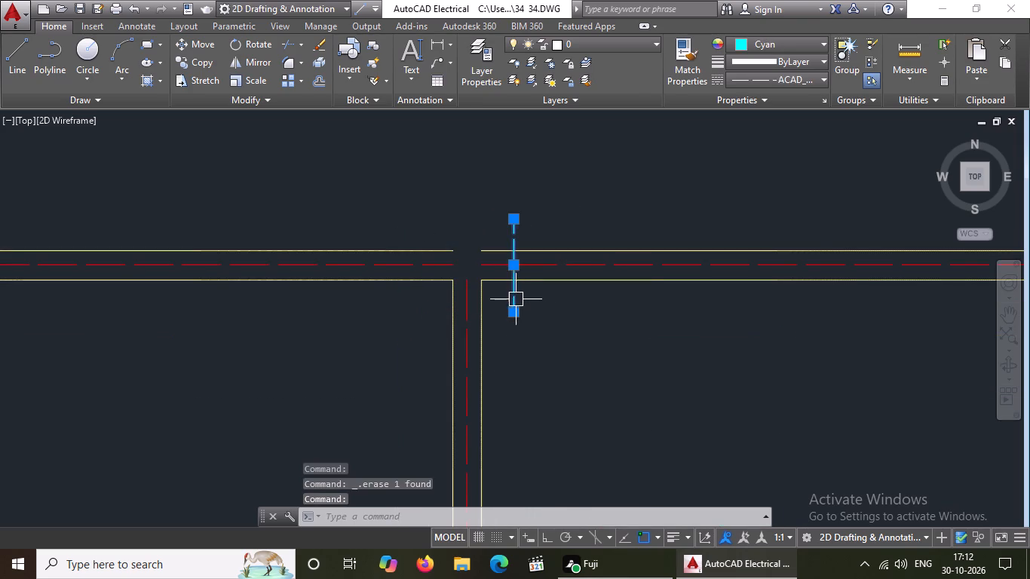
key(Delete)
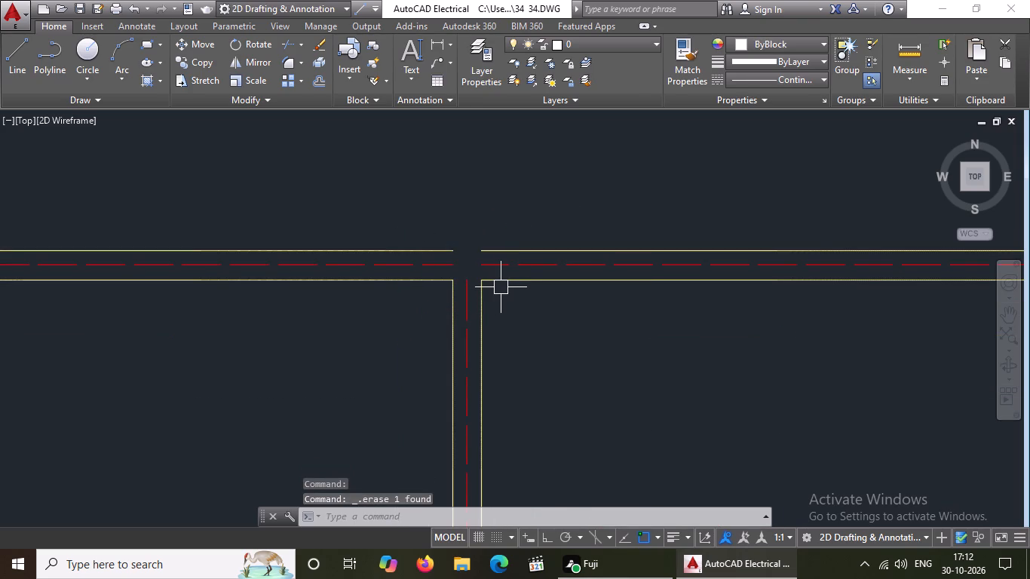
Erase the four lines of the innermost column square in the north row's third footing from the west.
scroll(502, 285, down, 2)
scroll(754, 288, up, 2)
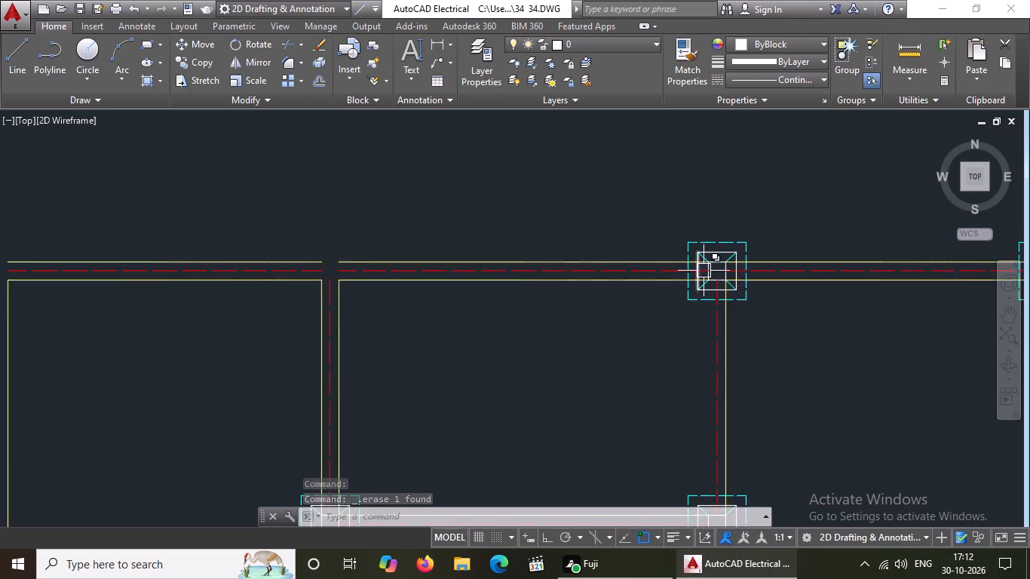
scroll(704, 271, up, 3)
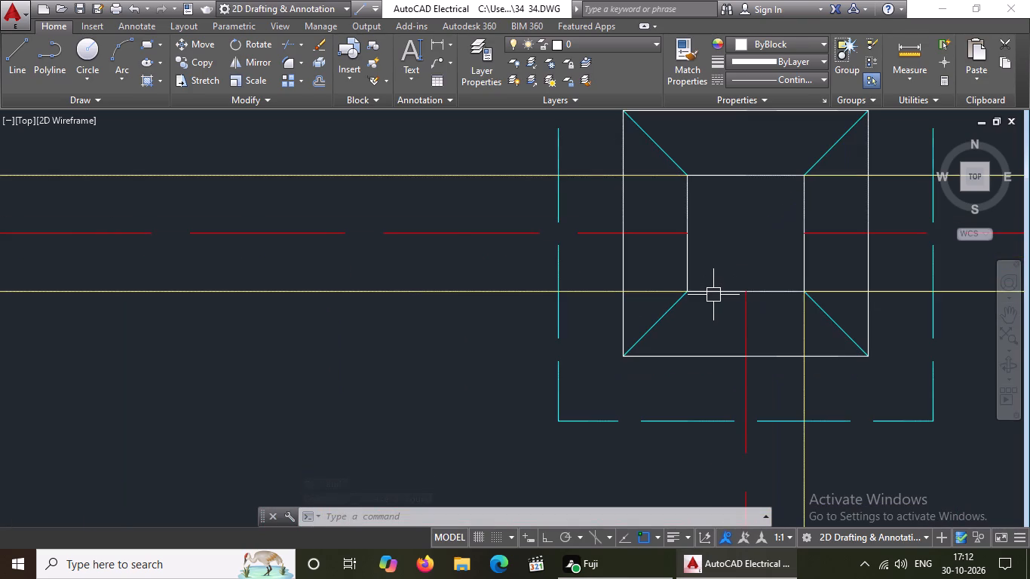
click(713, 295)
key(Delete)
scroll(715, 291, down, 3)
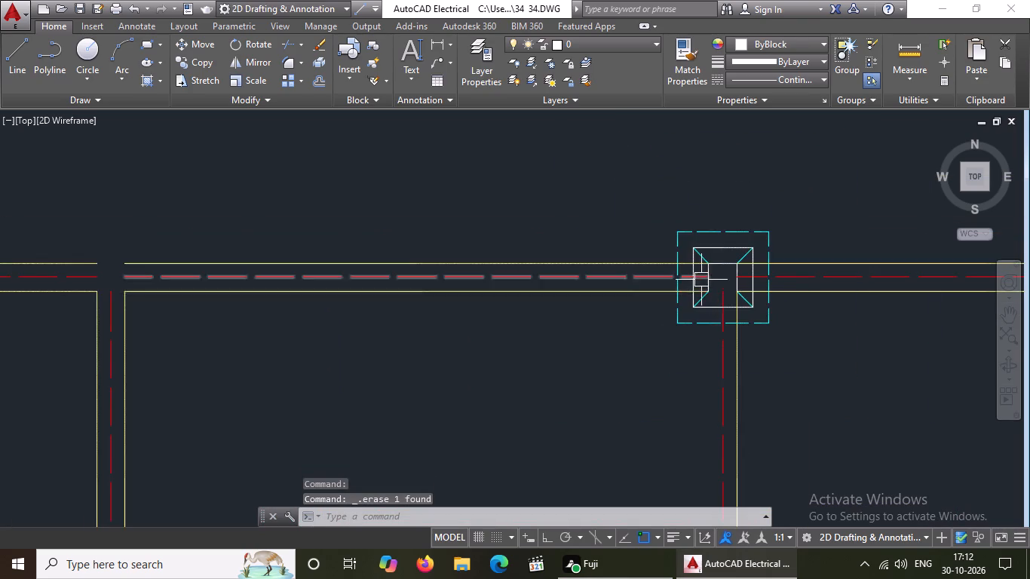
scroll(701, 280, up, 2)
click(714, 291)
key(Delete)
scroll(733, 242, up, 2)
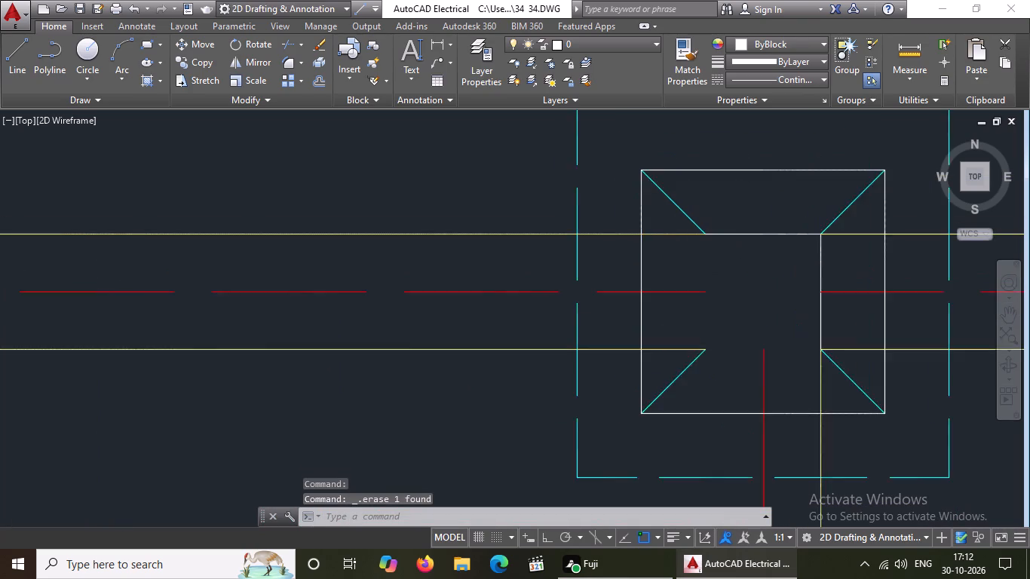
click(734, 232)
key(Delete)
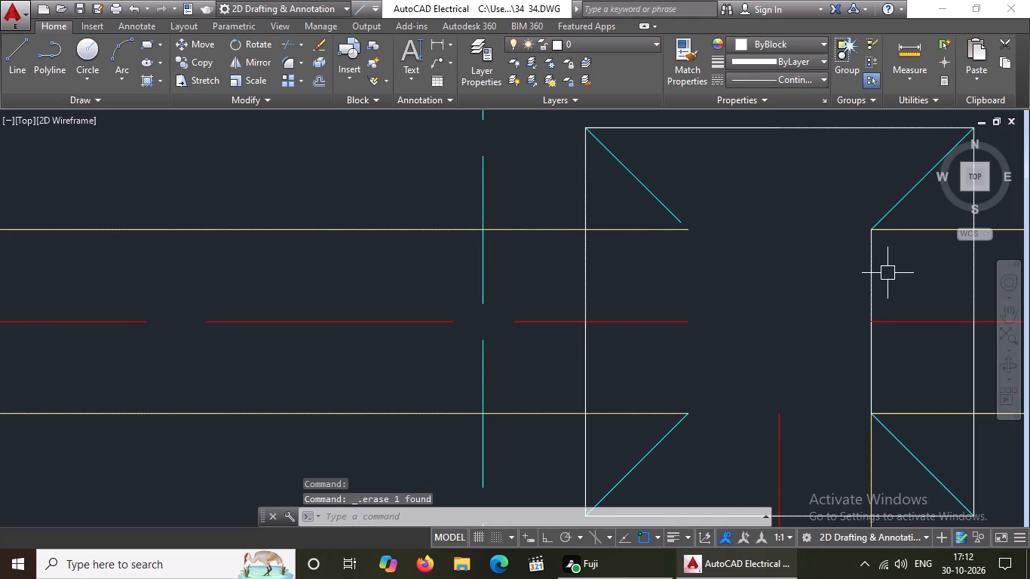
drag(889, 271, 881, 280)
click(851, 293)
key(Delete)
Erase the four cyan diagonal slope lines of the north row's third footing.
scroll(803, 302, down, 4)
scroll(799, 320, up, 3)
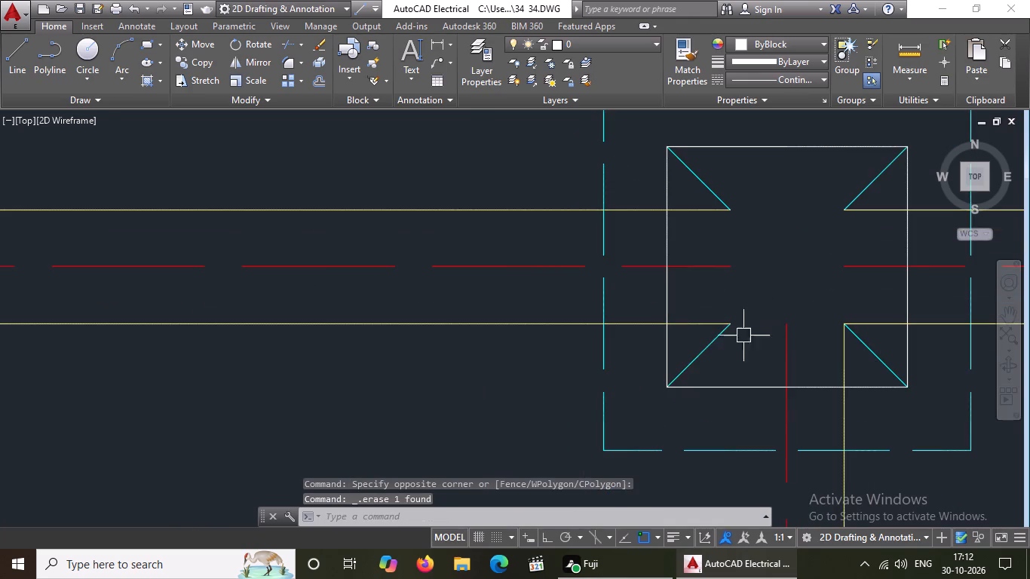
click(707, 348)
key(Delete)
click(715, 186)
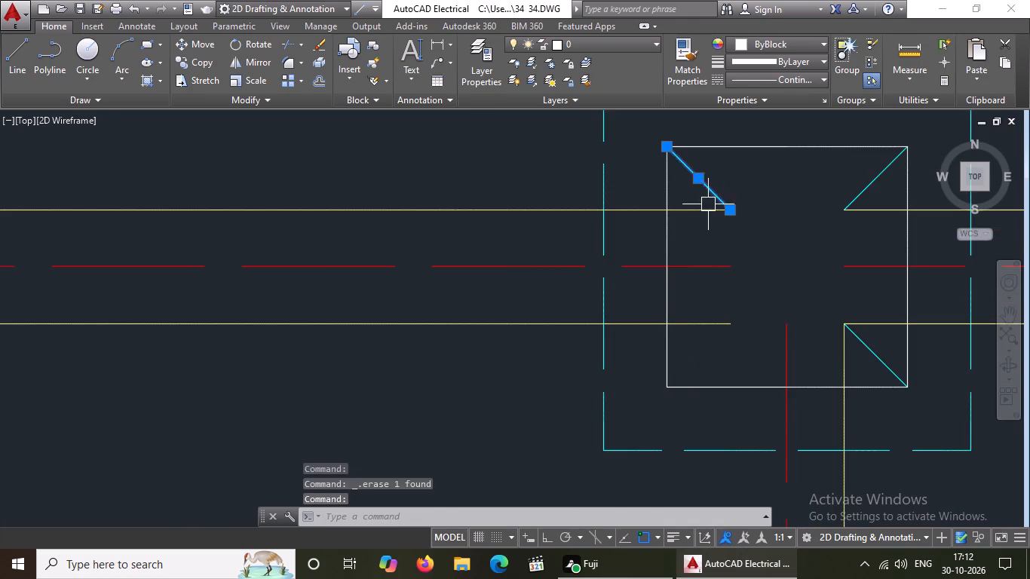
key(Delete)
scroll(703, 216, down, 2)
scroll(771, 198, up, 3)
click(771, 208)
key(Delete)
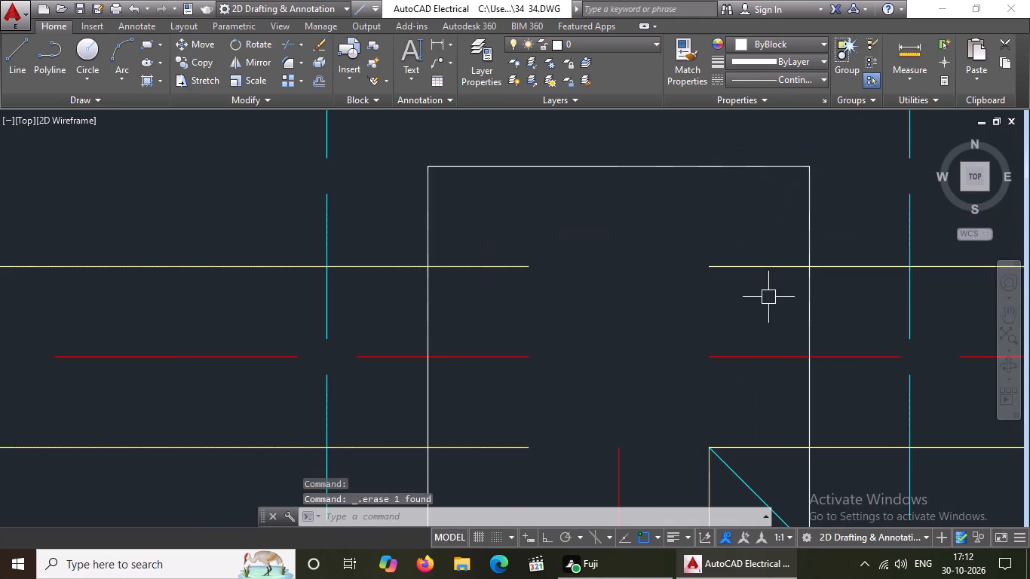
scroll(768, 298, down, 3)
scroll(783, 366, up, 3)
click(716, 301)
key(Delete)
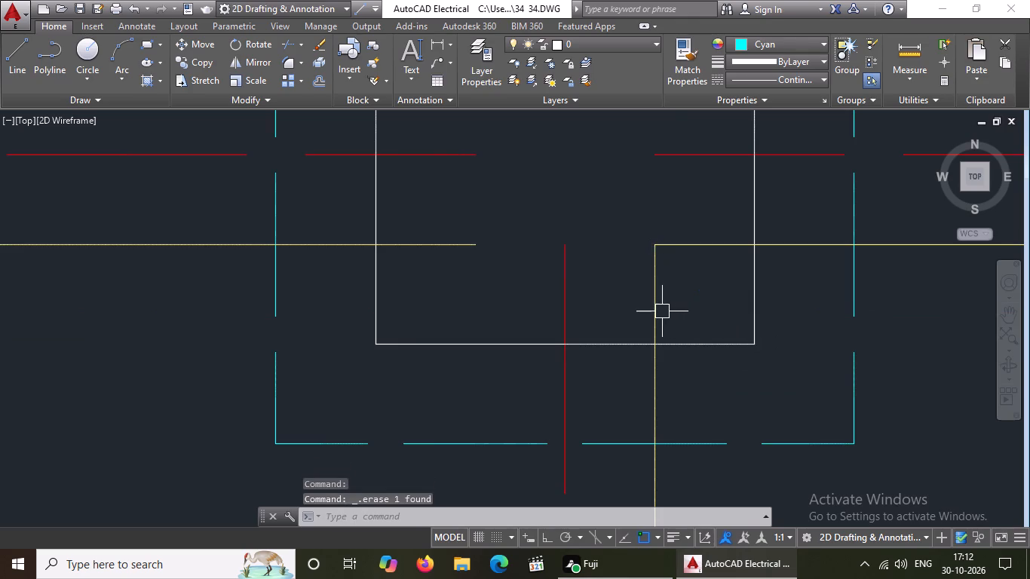
Erase the four sides of the white footing square at the north row's third footing from the west.
scroll(662, 315, down, 3)
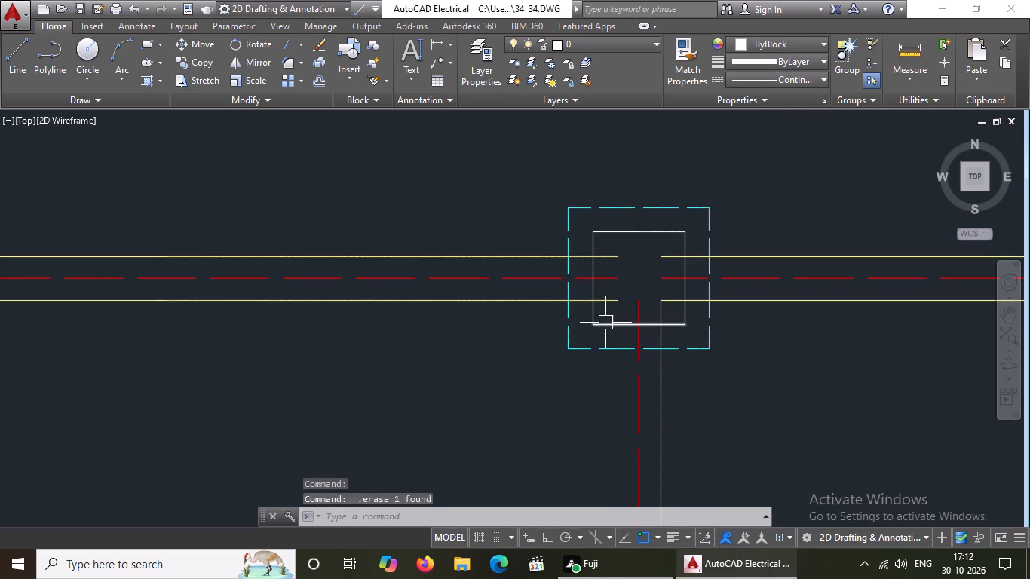
click(605, 323)
key(Delete)
scroll(610, 289, up, 1)
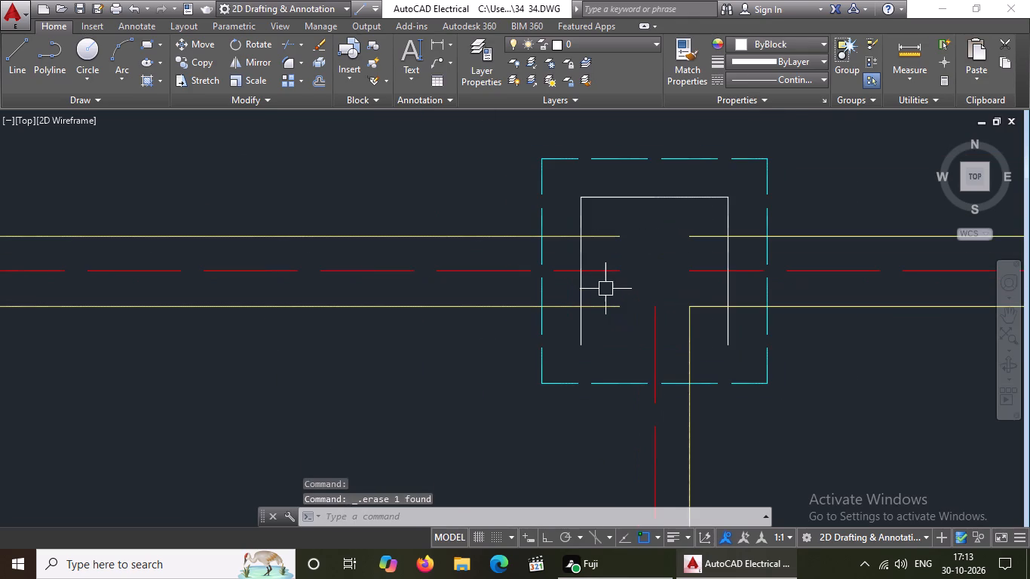
click(602, 289)
click(551, 297)
key(Delete)
drag(662, 214, 662, 205)
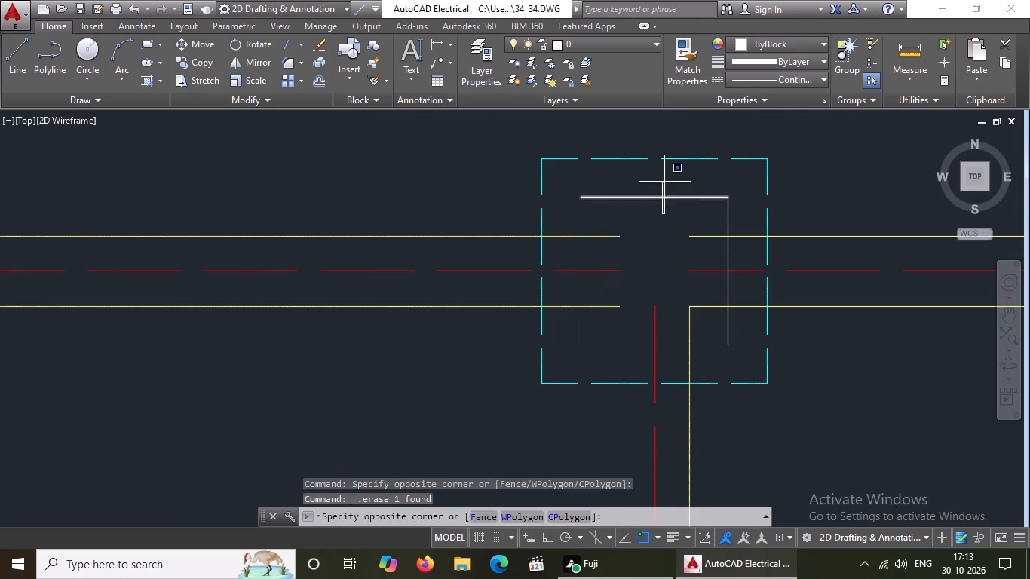
click(666, 175)
scroll(667, 213, down, 2)
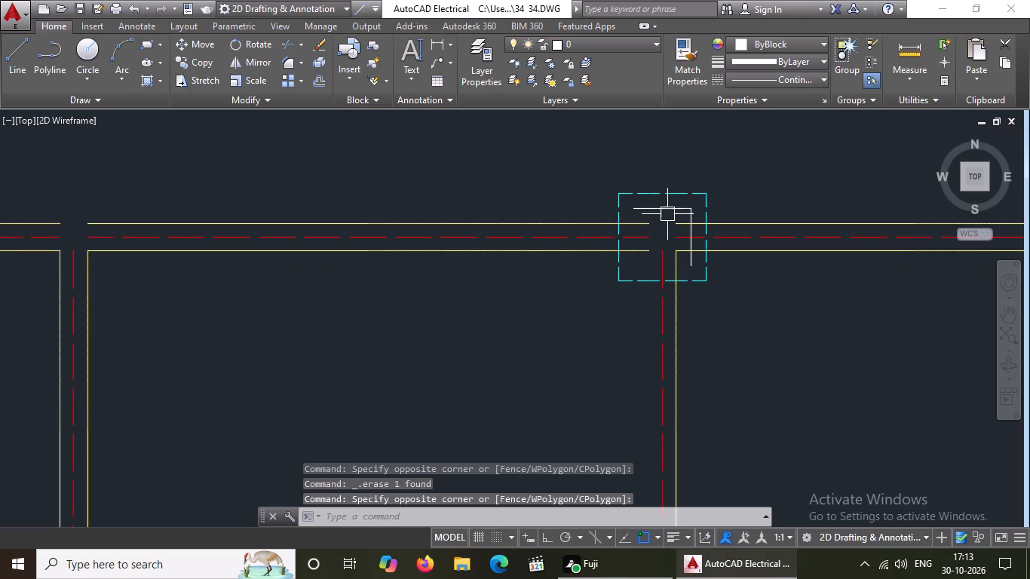
click(667, 213)
key(Delete)
scroll(695, 223, up, 2)
click(681, 203)
key(Delete)
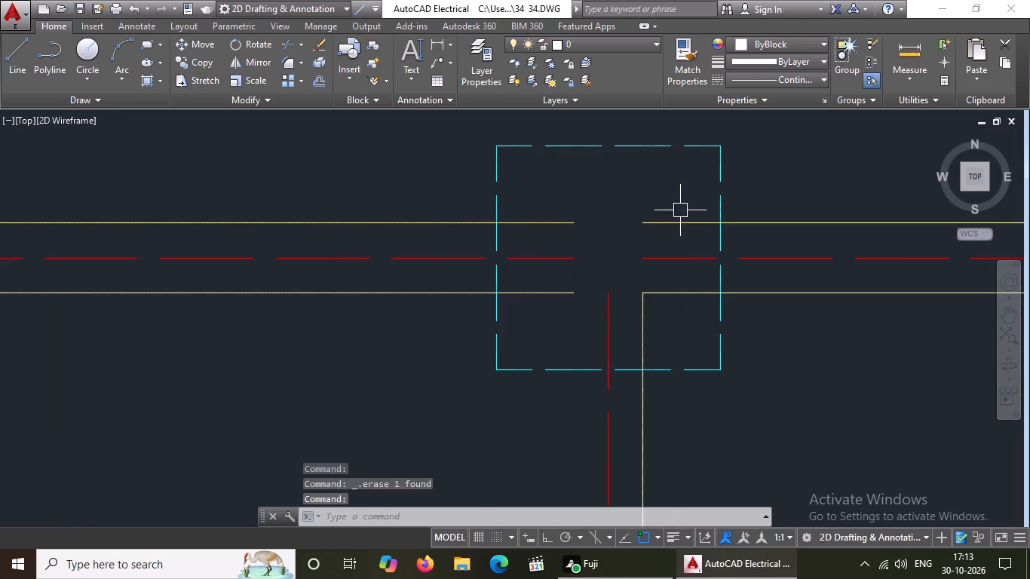
Erase the four sides of the dashed cyan outer square at the north row's third footing.
scroll(707, 369, up, 1)
click(702, 365)
key(Delete)
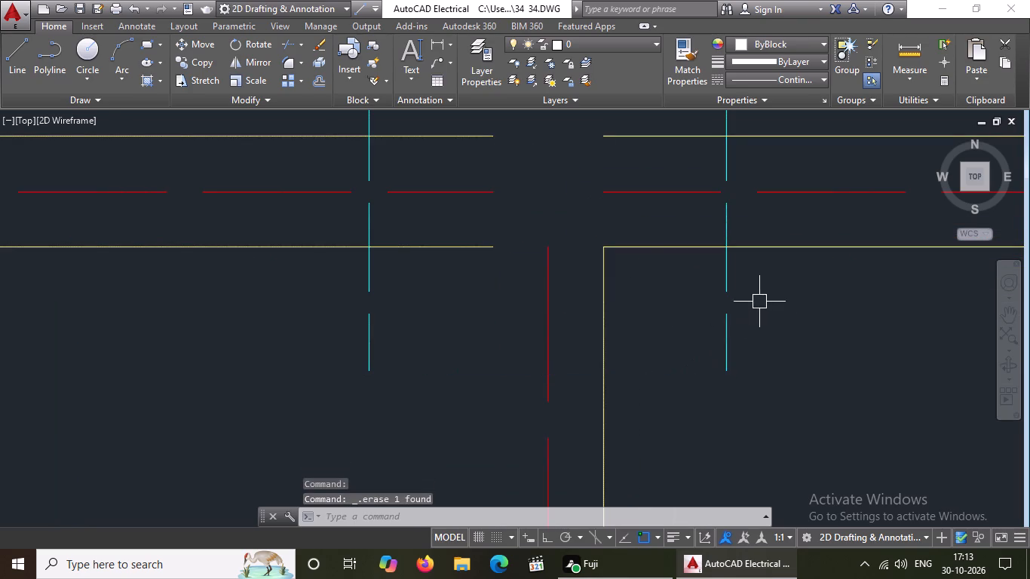
scroll(725, 308, down, 2)
click(726, 306)
key(Delete)
scroll(613, 318, down, 1)
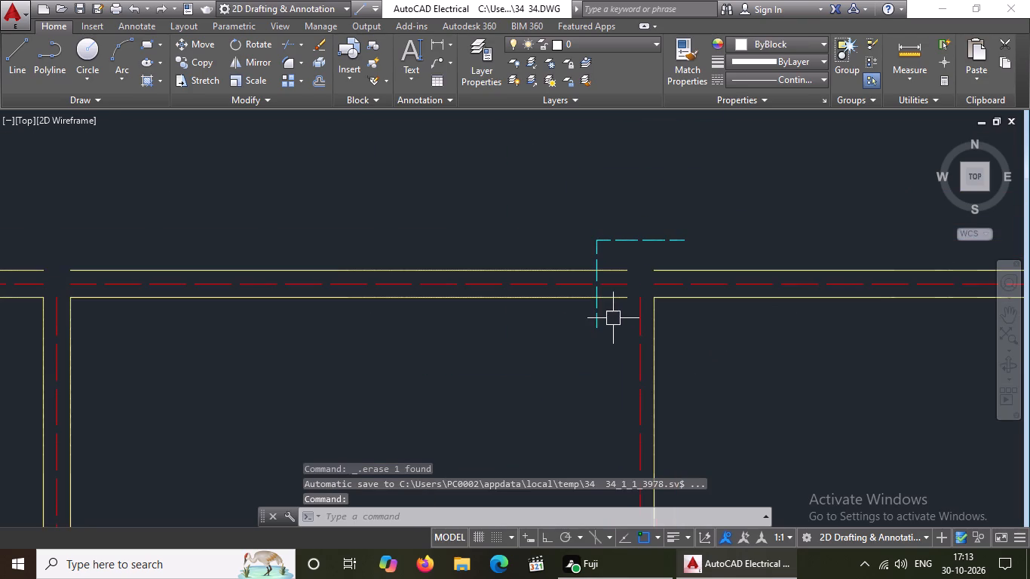
click(603, 318)
click(584, 320)
key(Delete)
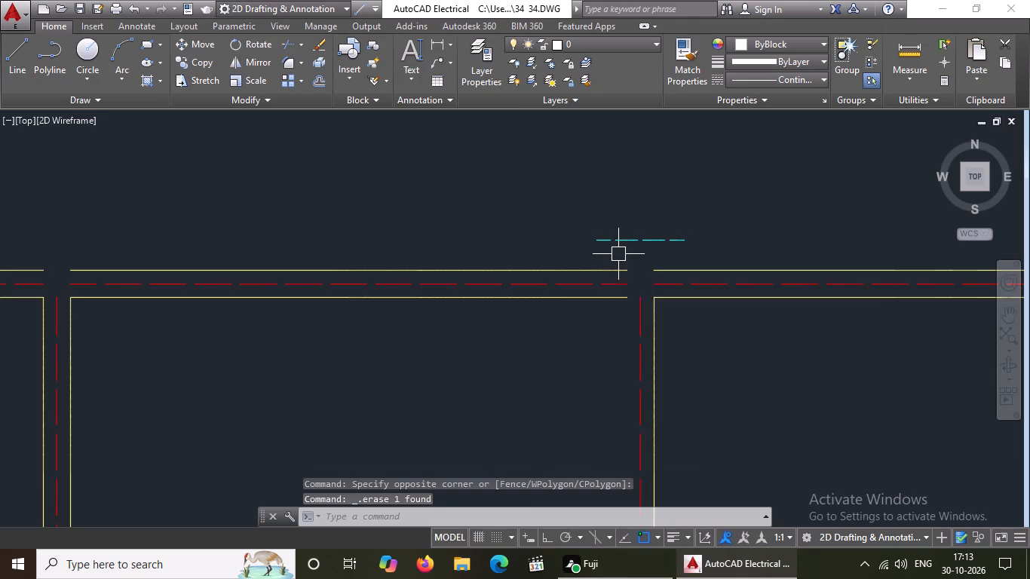
scroll(618, 252, up, 2)
click(643, 222)
key(Delete)
Erase the four lines of the innermost column square in the northeast corner footing.
scroll(593, 289, down, 3)
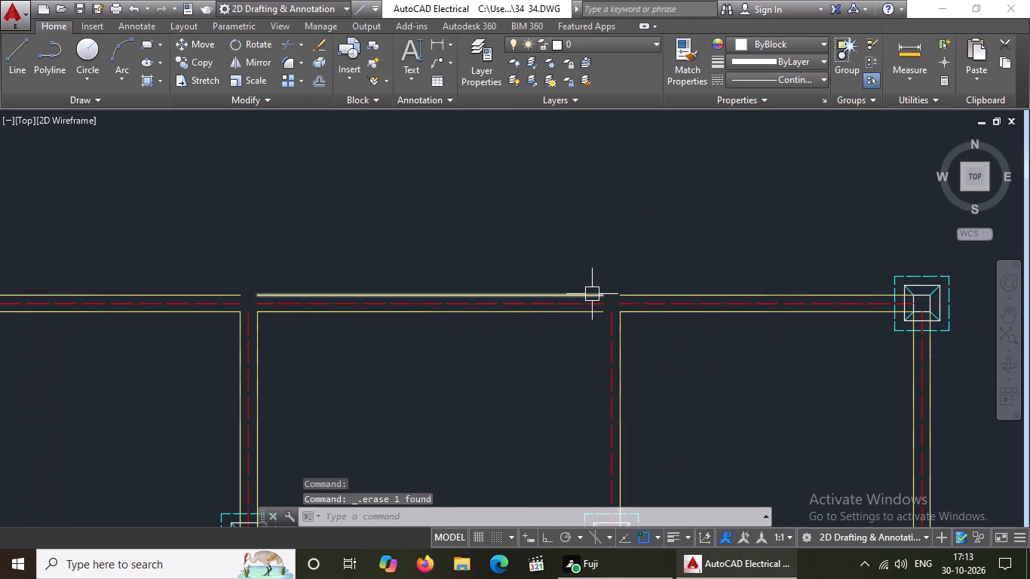
scroll(603, 295, down, 3)
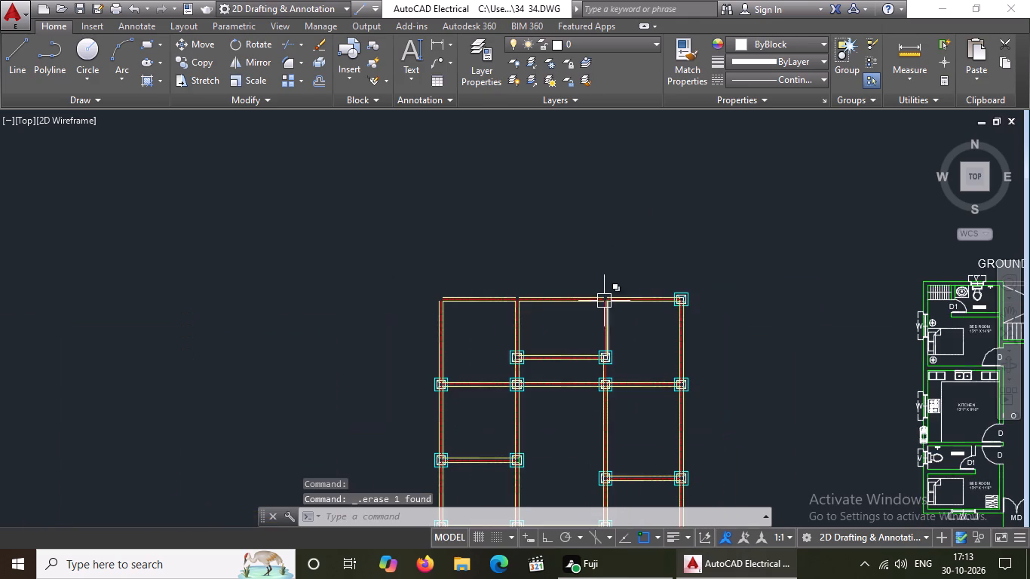
scroll(689, 309, up, 7)
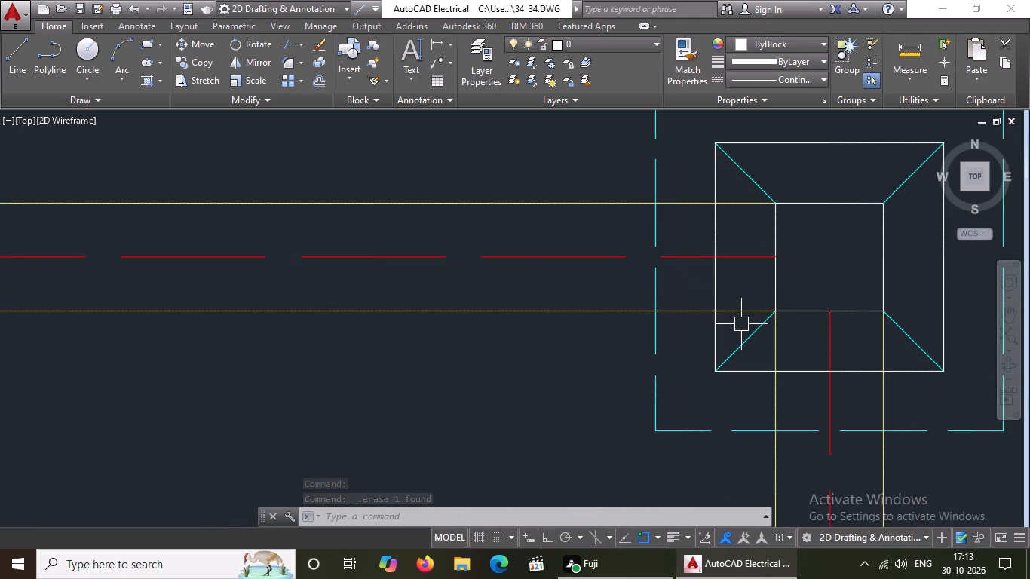
scroll(784, 315, up, 2)
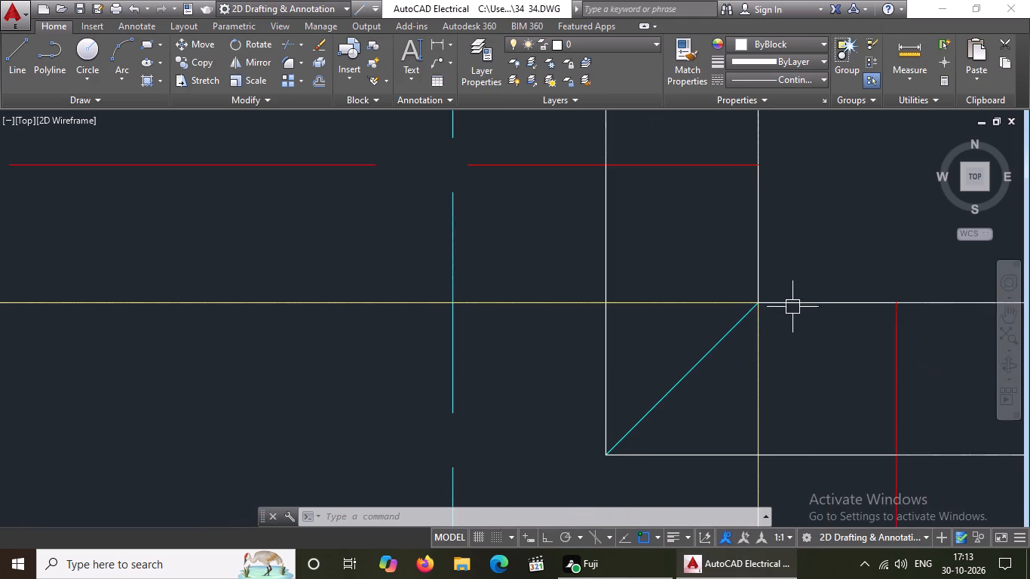
click(802, 302)
key(Delete)
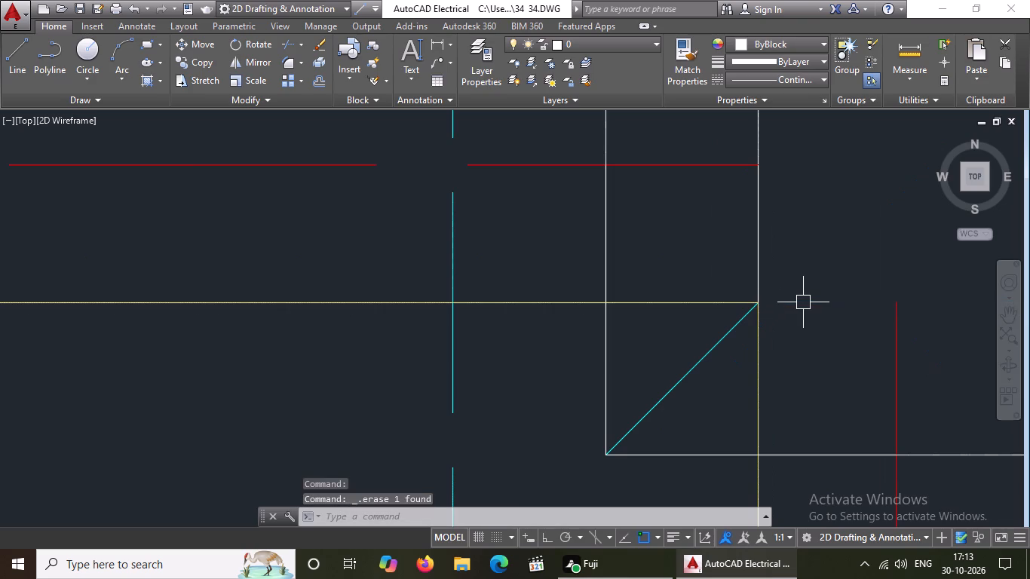
scroll(803, 302, down, 2)
click(830, 190)
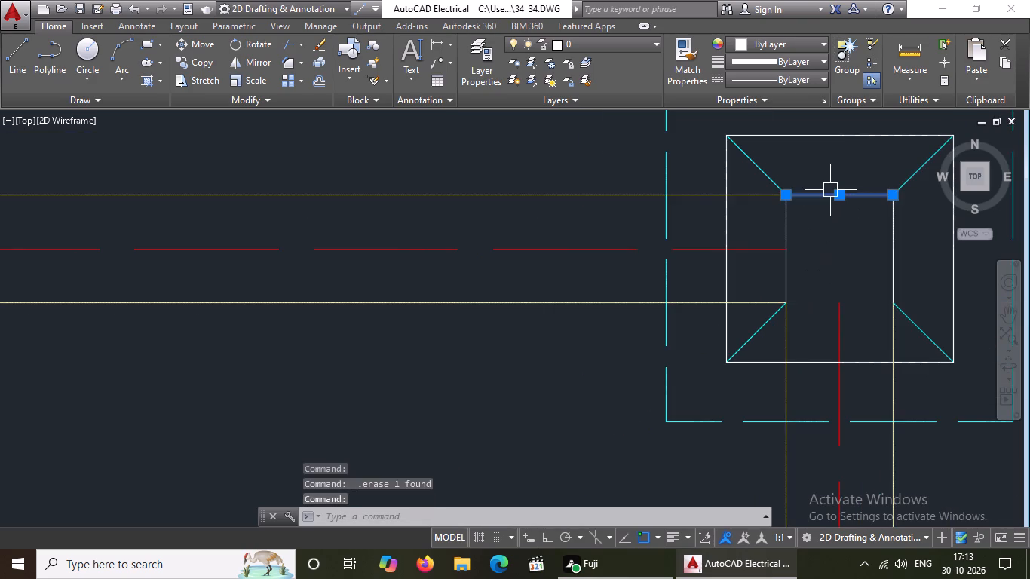
key(Delete)
scroll(802, 234, down, 3)
scroll(820, 254, up, 3)
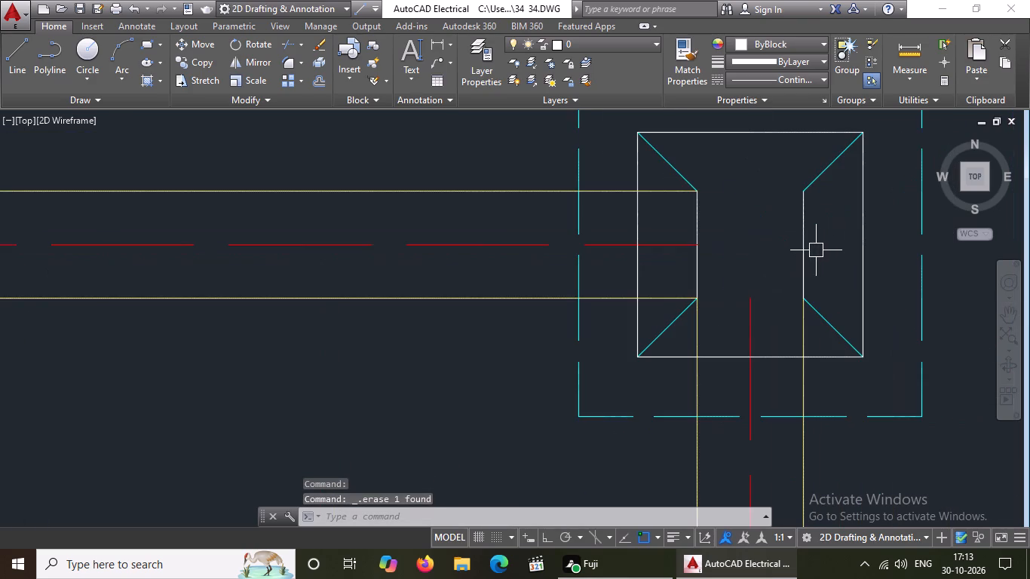
click(814, 246)
click(757, 285)
key(Delete)
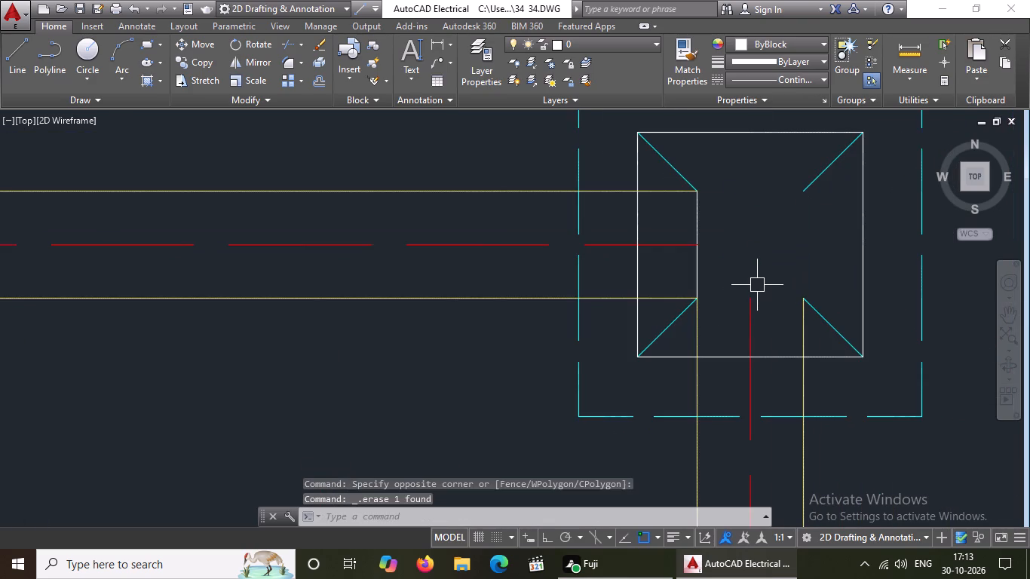
click(716, 236)
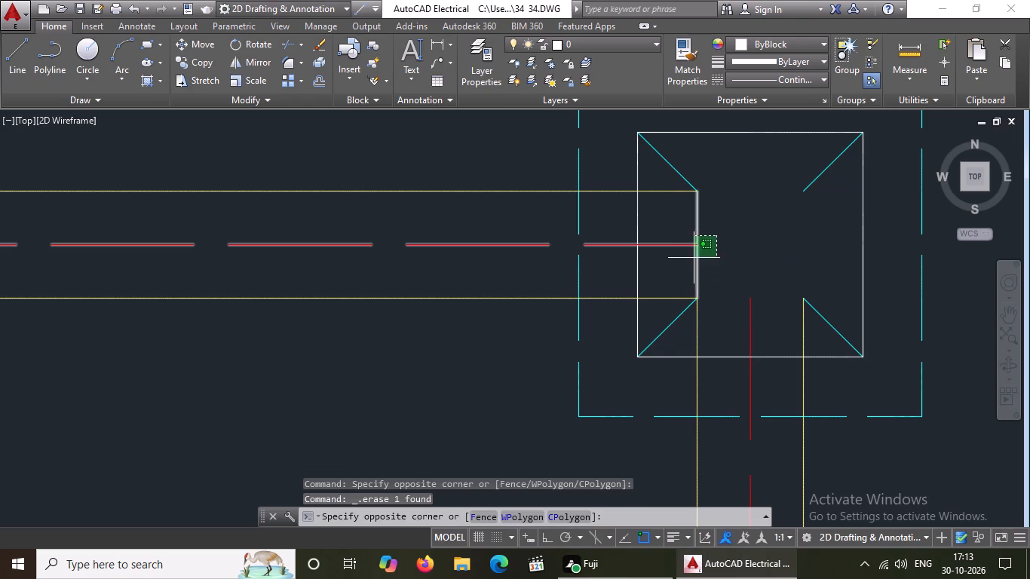
click(701, 274)
click(731, 264)
click(688, 278)
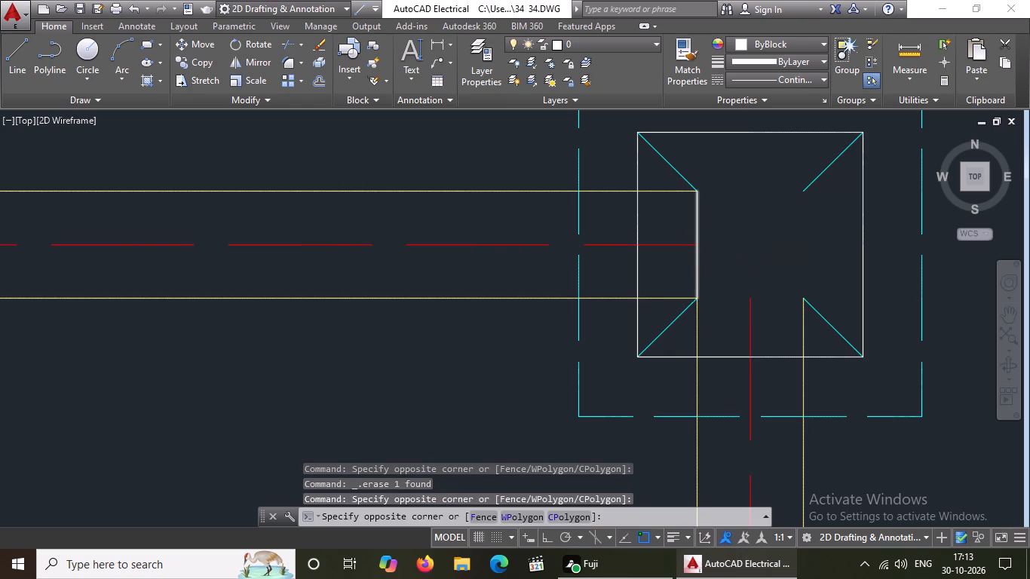
key(Delete)
Erase the four cyan diagonal slope lines of the northeast corner footing.
scroll(688, 261, up, 1)
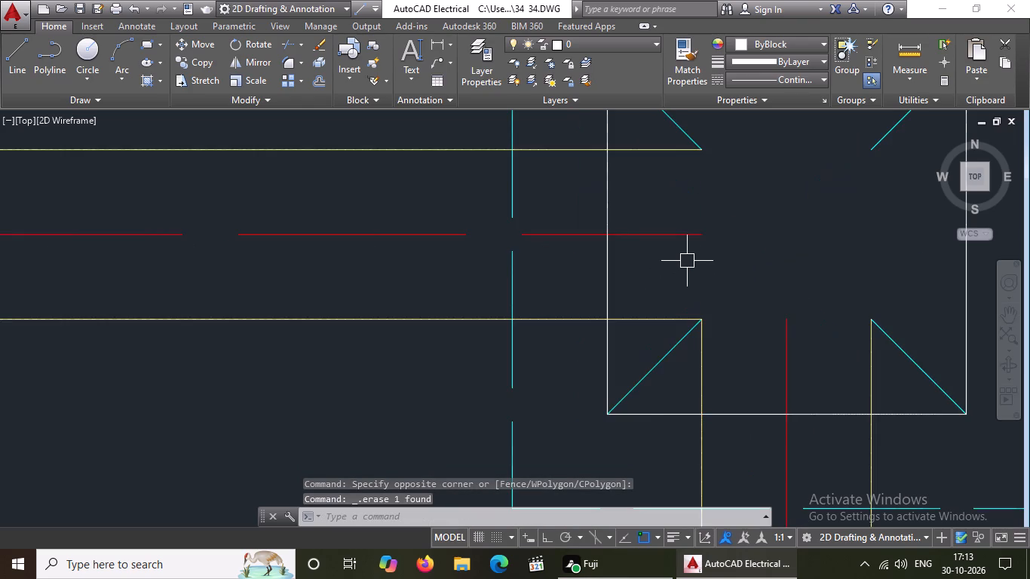
scroll(687, 261, down, 1)
click(820, 173)
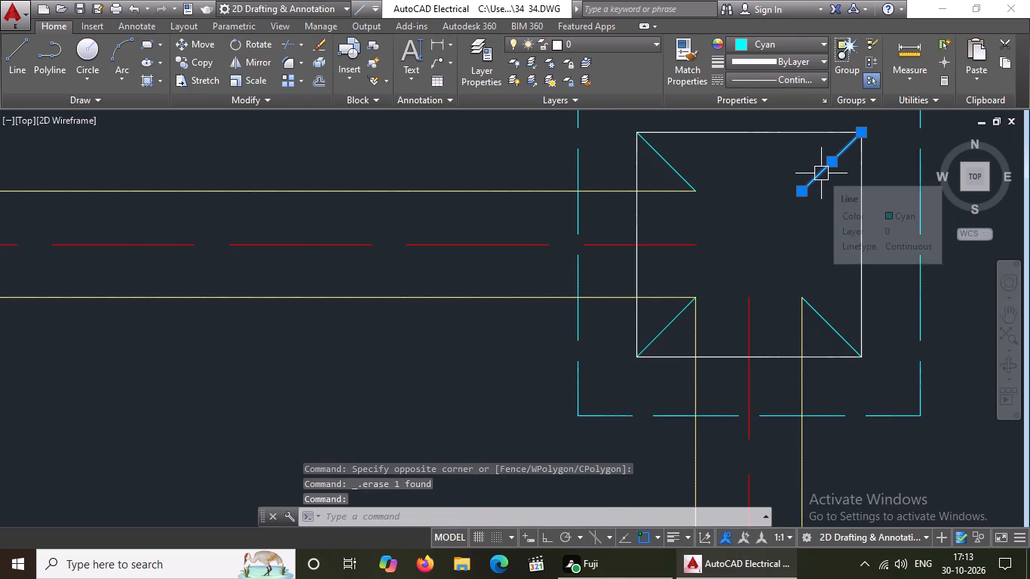
key(Delete)
scroll(786, 194, down, 5)
scroll(782, 219, up, 4)
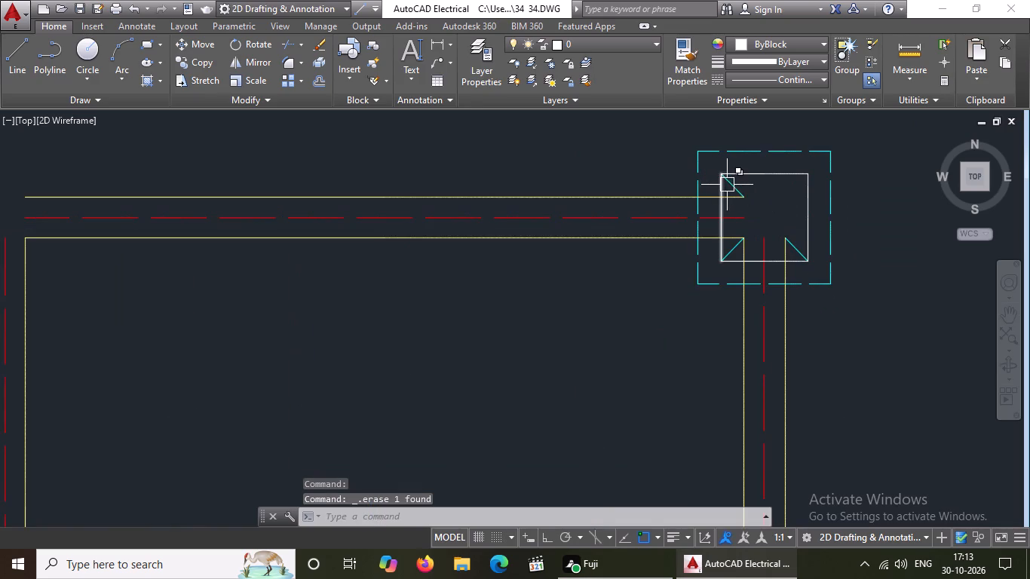
click(744, 188)
key(Delete)
scroll(741, 253, up, 2)
click(710, 253)
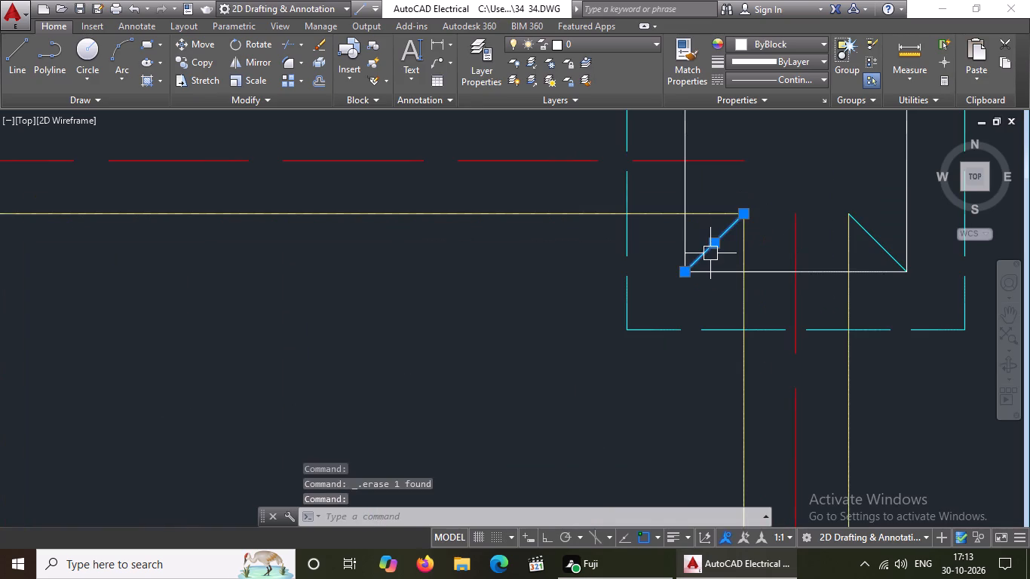
key(Delete)
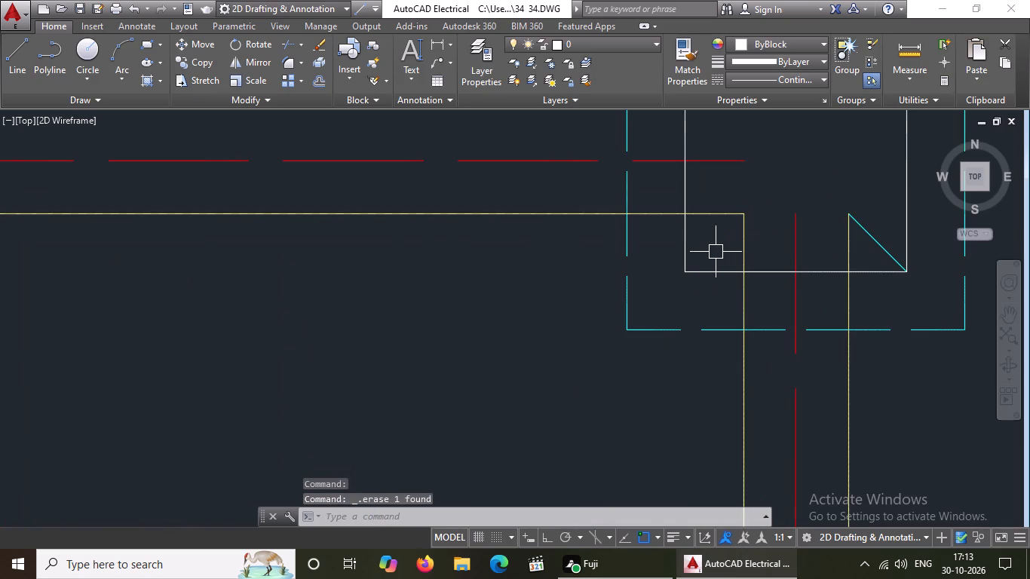
click(887, 244)
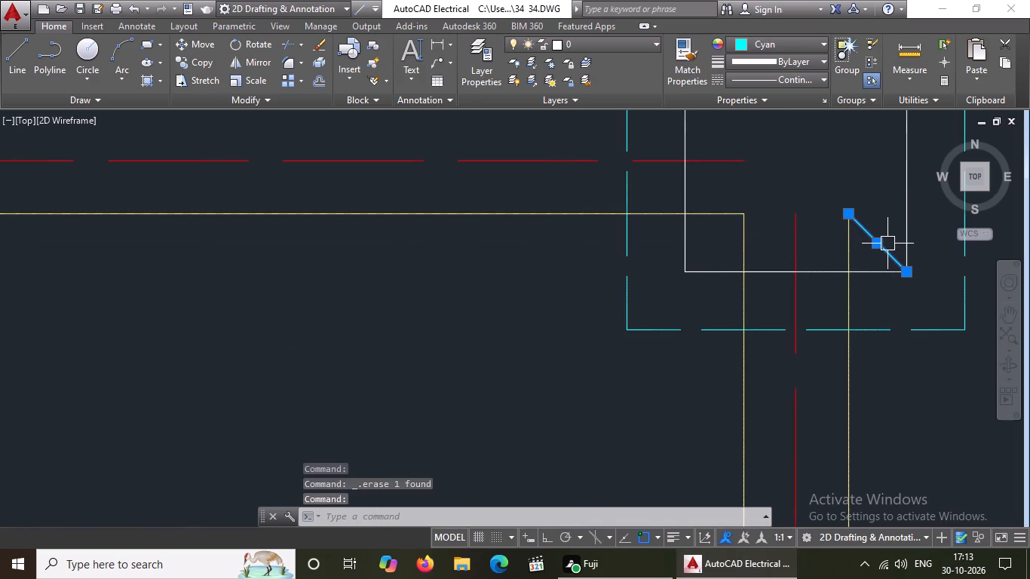
key(Delete)
Erase the northeast corner footing's white square, together with the west side of its dashed cyan outer square.
scroll(818, 267, down, 4)
scroll(830, 259, up, 3)
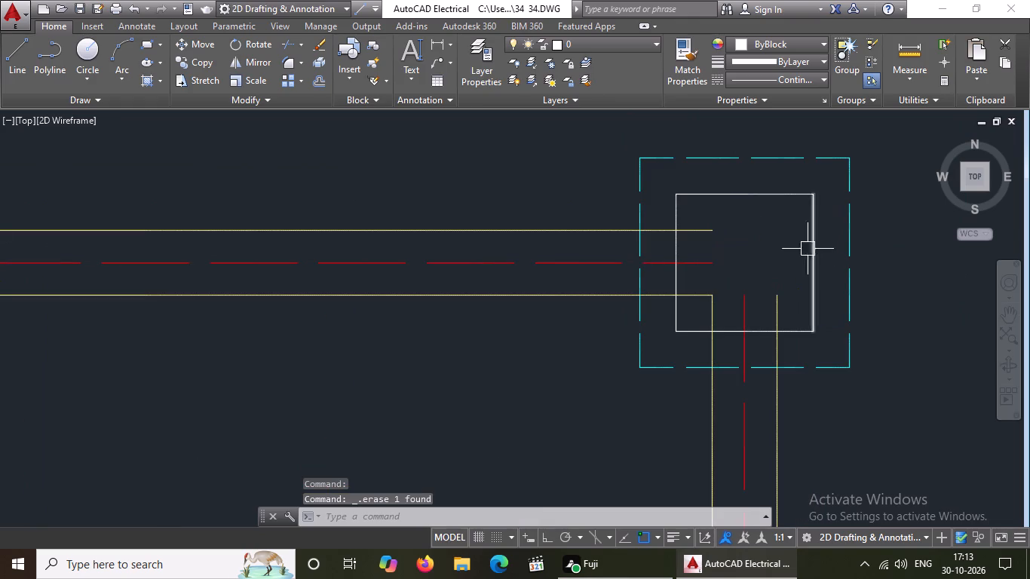
click(760, 193)
key(Delete)
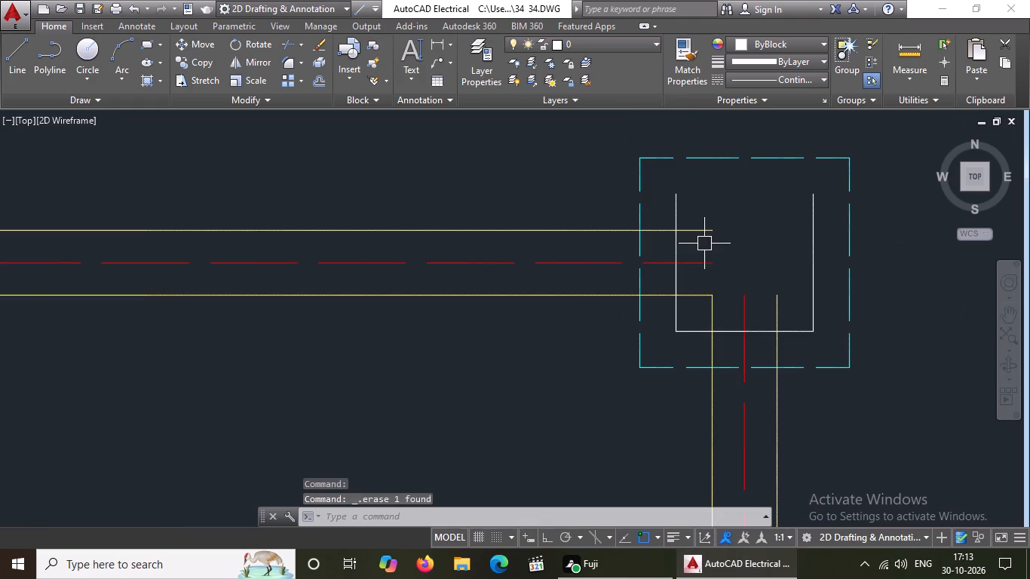
click(686, 246)
click(640, 251)
key(Delete)
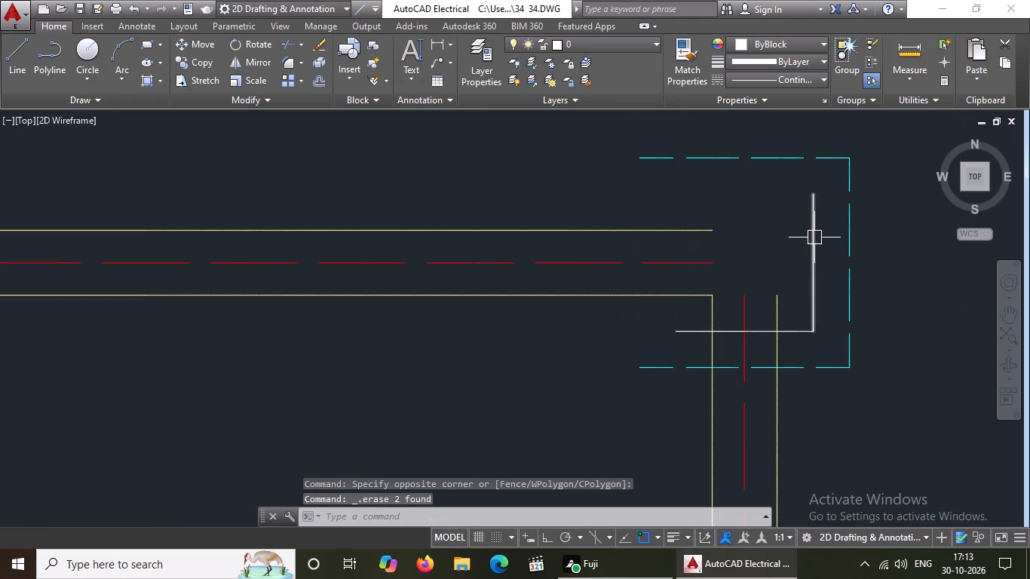
click(814, 237)
key(Delete)
click(809, 329)
key(Delete)
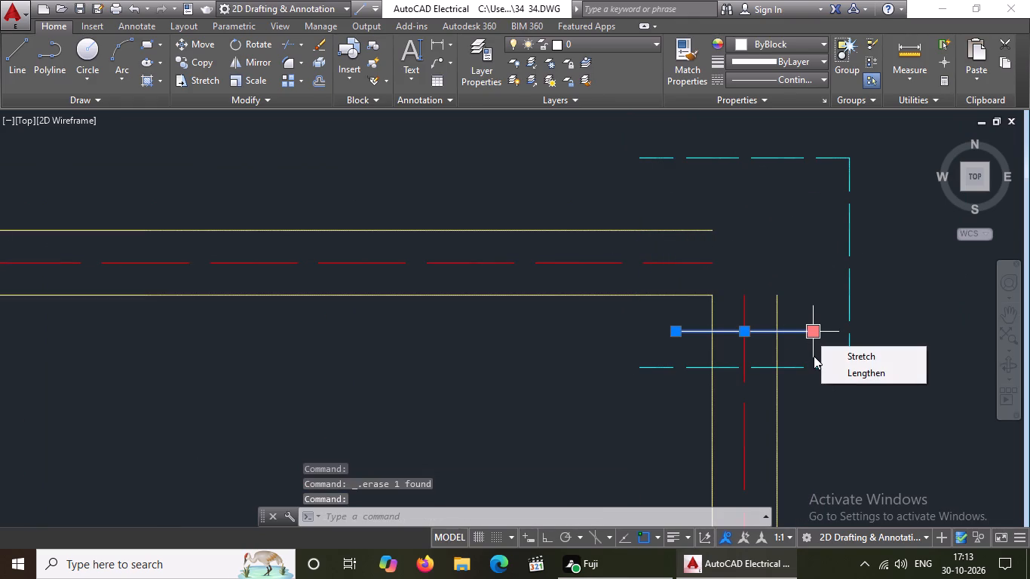
key(Delete)
key(Delete)
Erase the south, east and north sides of the dashed cyan outer square at the northeast corner footing.
click(814, 372)
key(Delete)
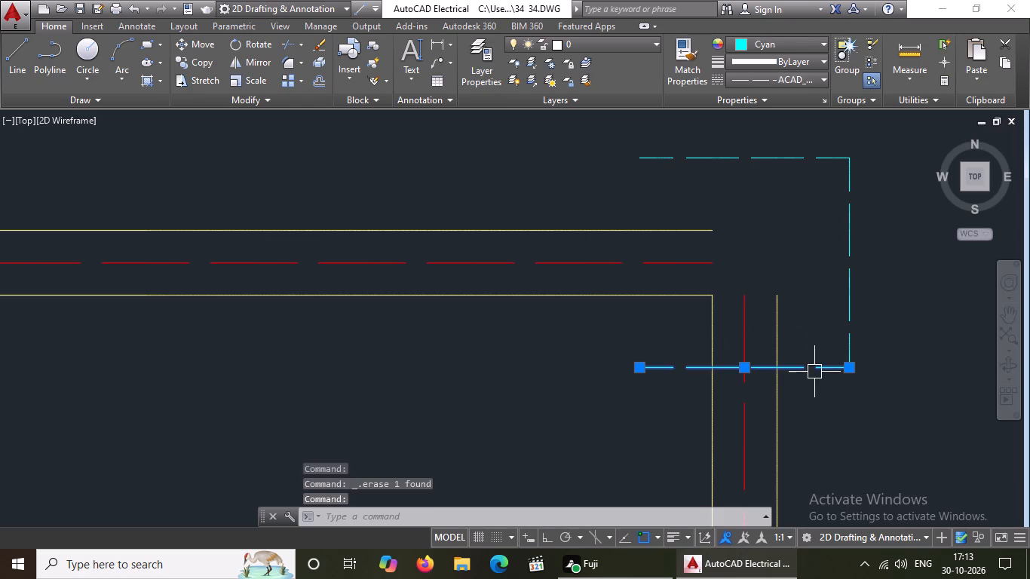
click(873, 253)
click(826, 283)
key(Delete)
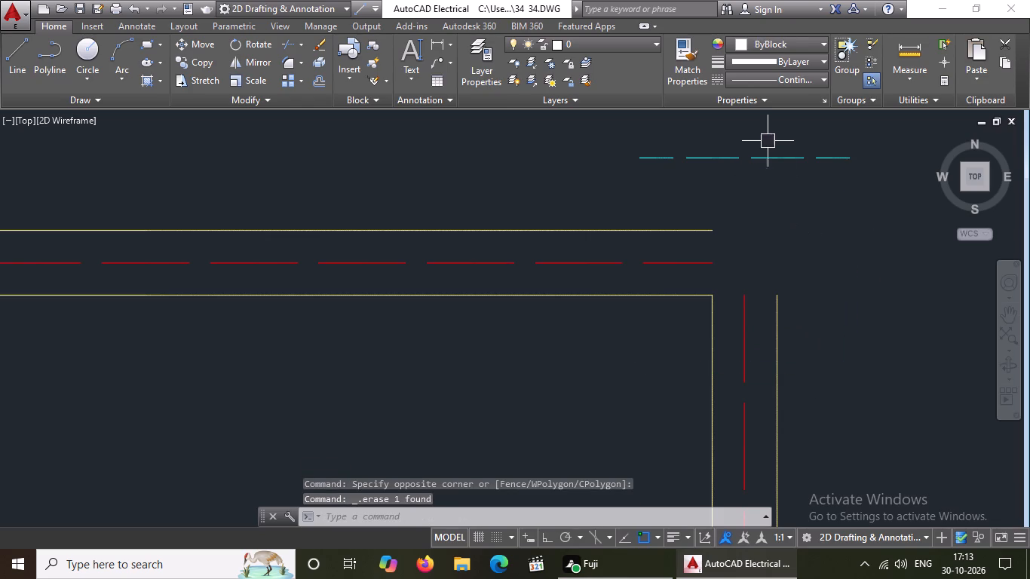
drag(771, 130, 771, 143)
click(762, 195)
key(Delete)
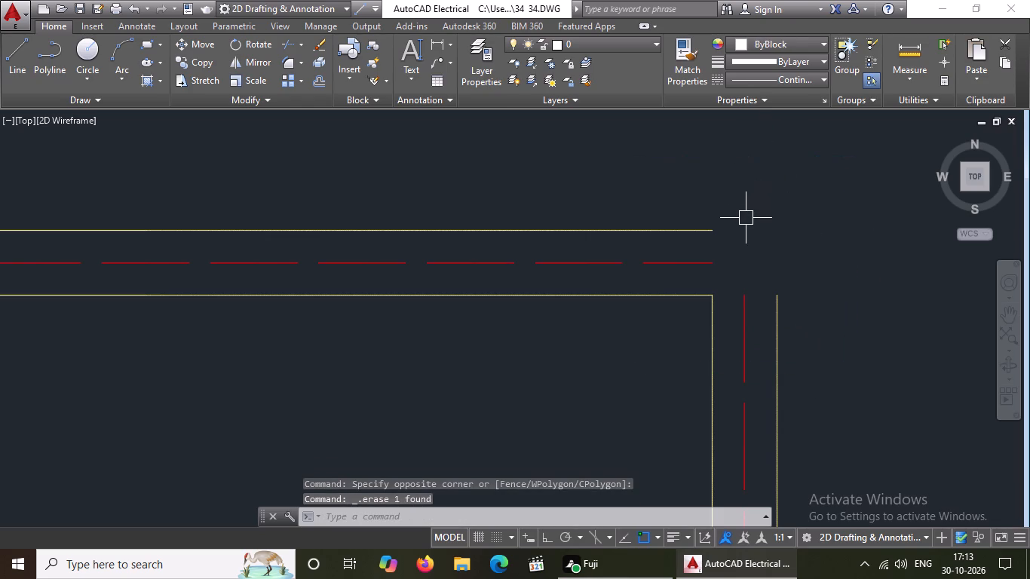
Erase the outer yellow beam line along the plan's north edge over the west and middle bays.
scroll(731, 253, down, 5)
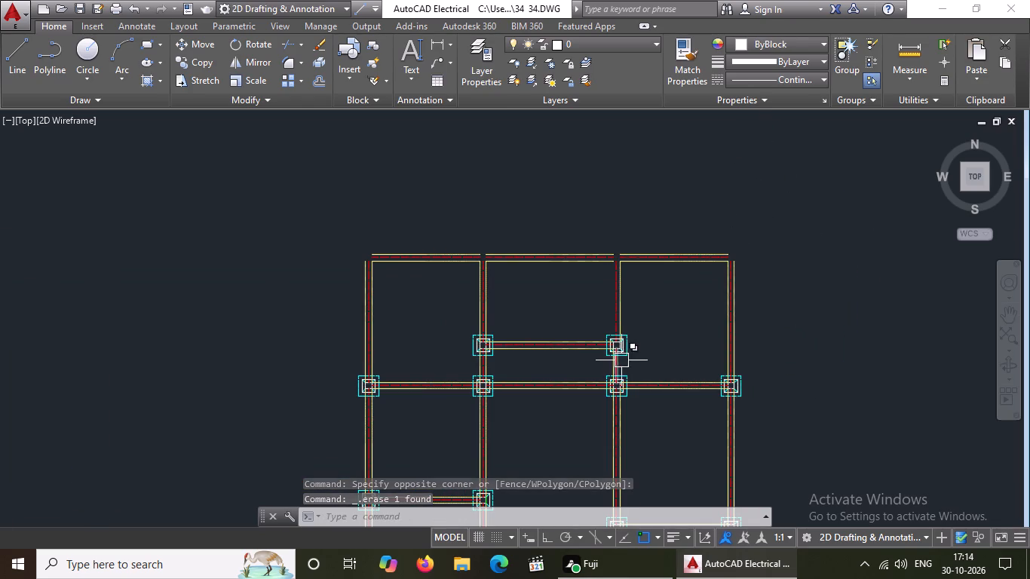
scroll(621, 339, up, 2)
scroll(628, 317, down, 2)
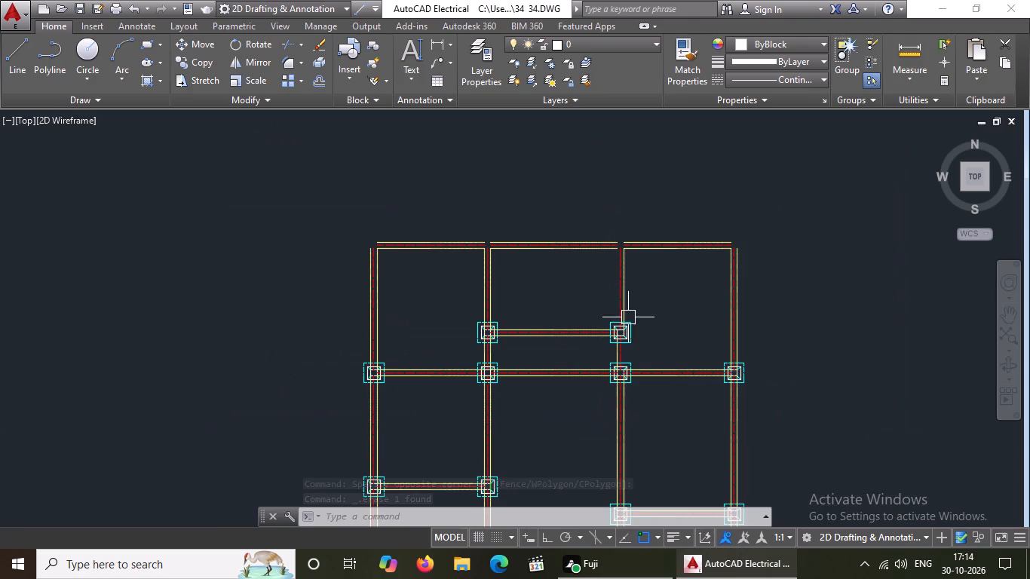
scroll(481, 247, up, 3)
click(443, 231)
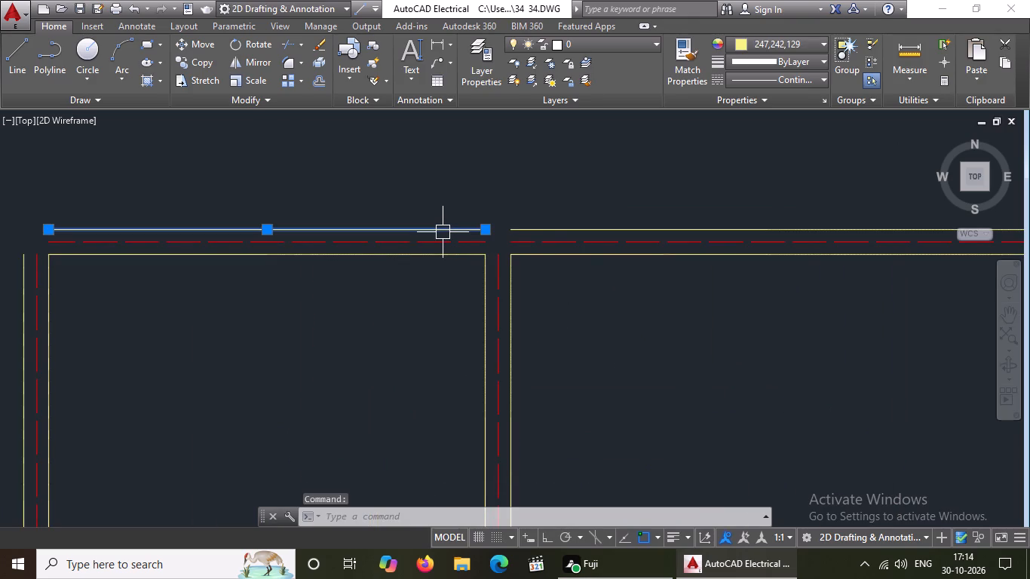
key(Delete)
click(536, 228)
key(Delete)
scroll(471, 250, down, 3)
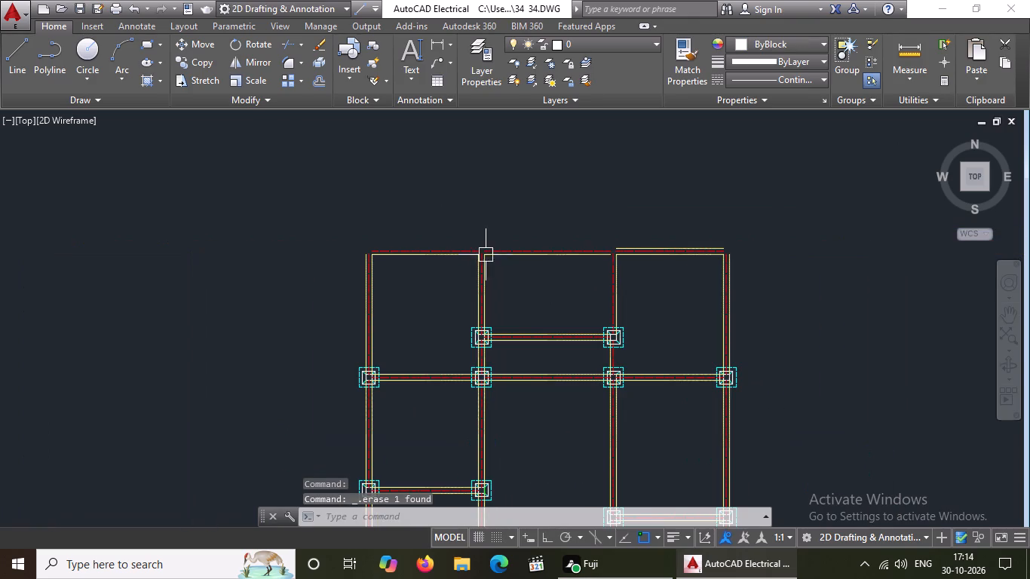
Erase the outer yellow beam line along the plan's north edge over the east bay.
scroll(658, 246, up, 3)
click(638, 252)
key(Delete)
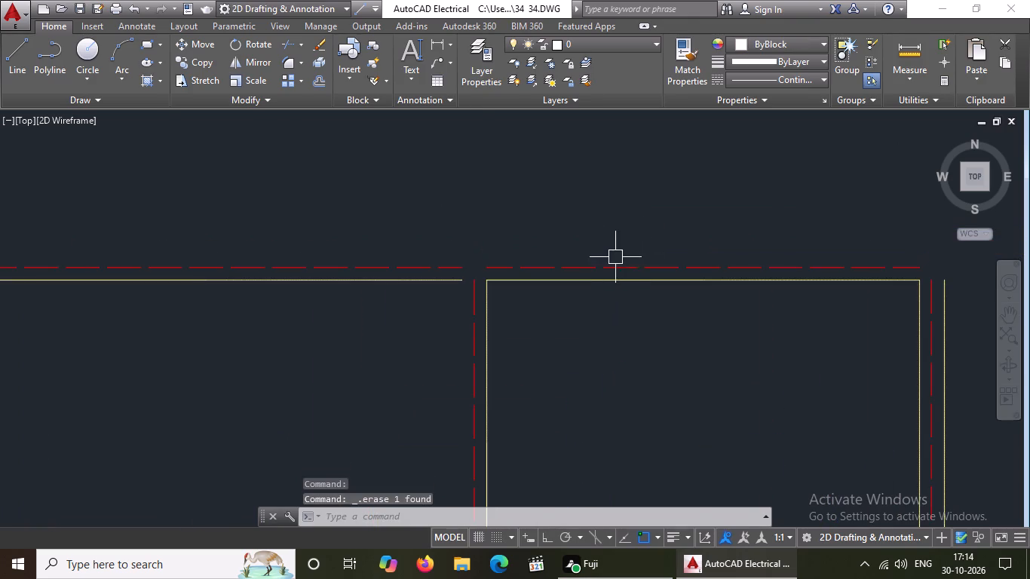
Erase the inner yellow beam line along the plan's north edge over the west, middle and east bays.
scroll(615, 256, down, 4)
scroll(496, 265, up, 4)
click(436, 237)
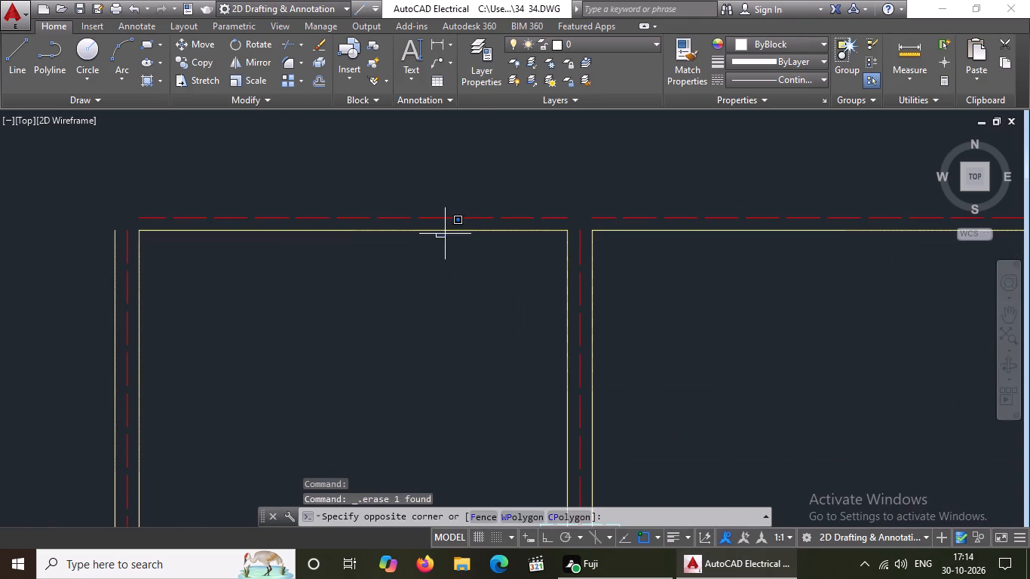
triple_click(446, 229)
key(Delete)
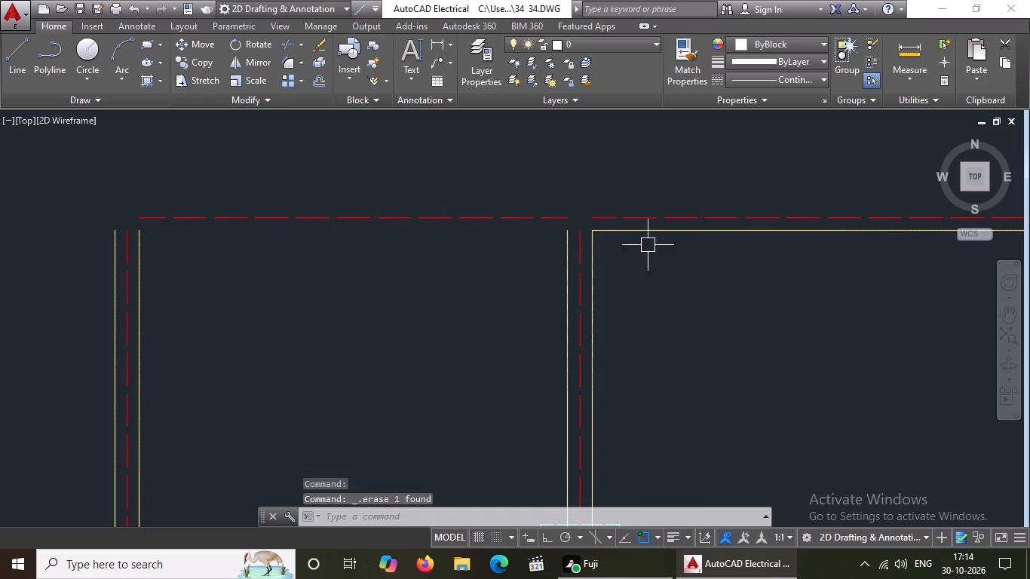
scroll(645, 236, down, 3)
click(682, 235)
key(Delete)
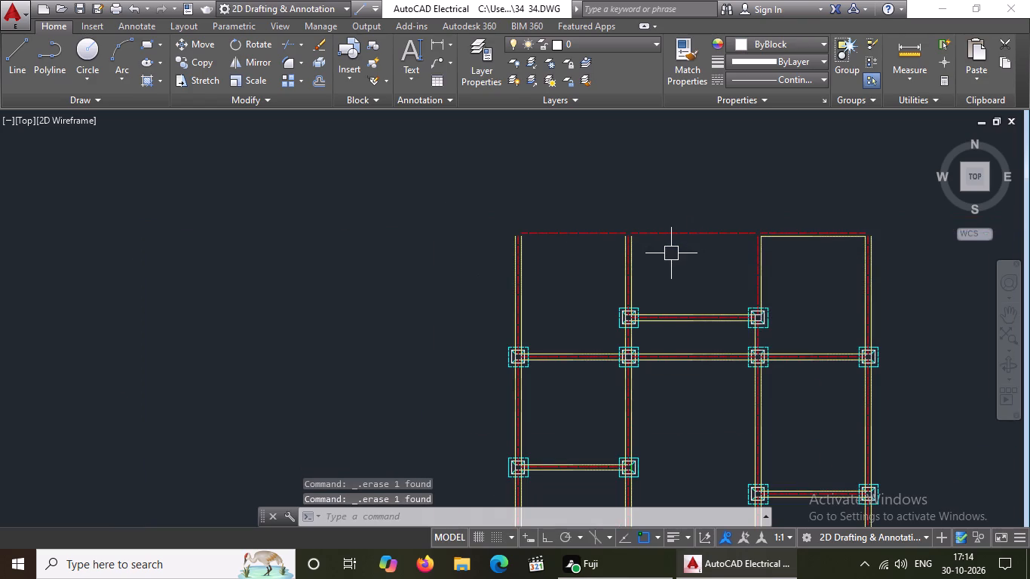
scroll(860, 252, up, 2)
click(753, 216)
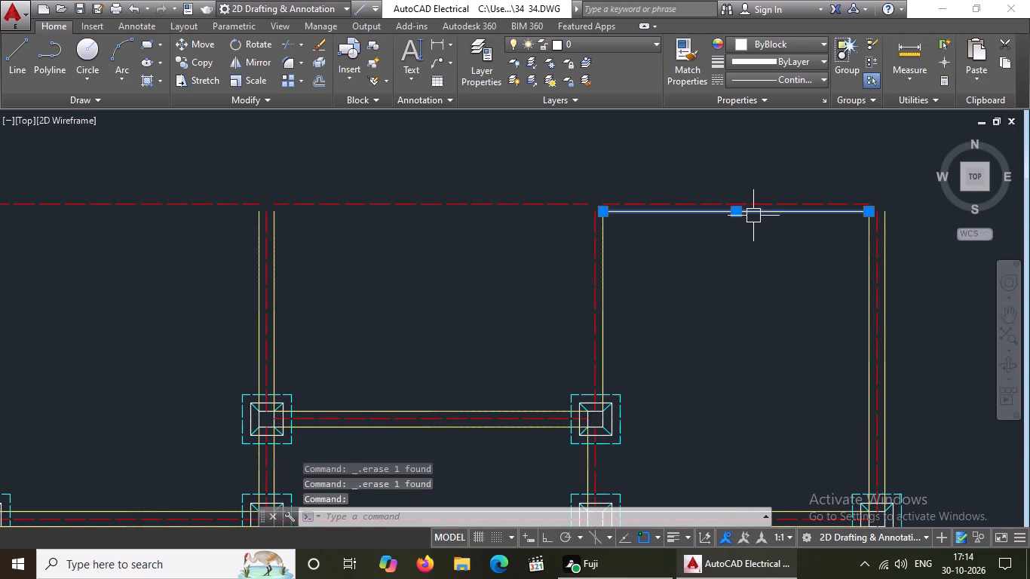
key(Delete)
Erase both yellow beam lines of the plan's west edge in the northernmost bay, keeping the red centerline.
scroll(725, 258, down, 4)
scroll(596, 265, up, 2)
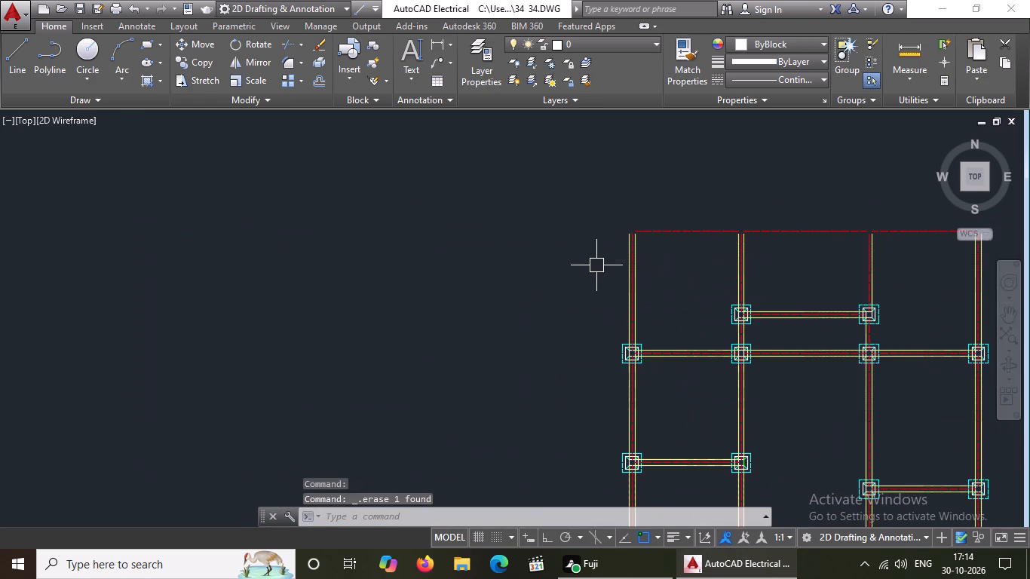
scroll(773, 317, up, 2)
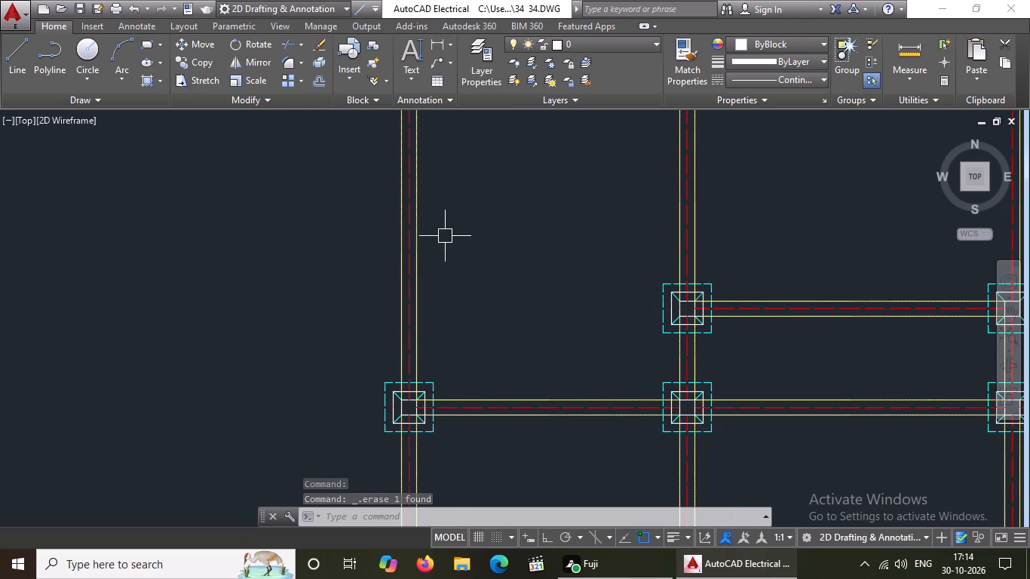
click(425, 236)
click(414, 250)
key(Delete)
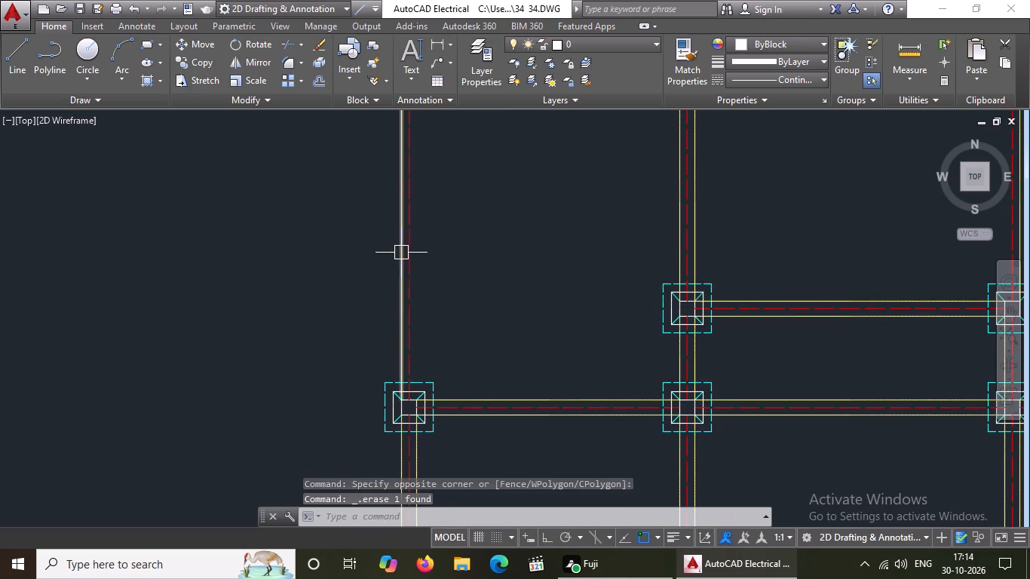
click(400, 253)
key(Delete)
Erase the yellow beam lines on the two interior north-south grid lines between the short beam's footings and the north edge.
scroll(517, 250, down, 3)
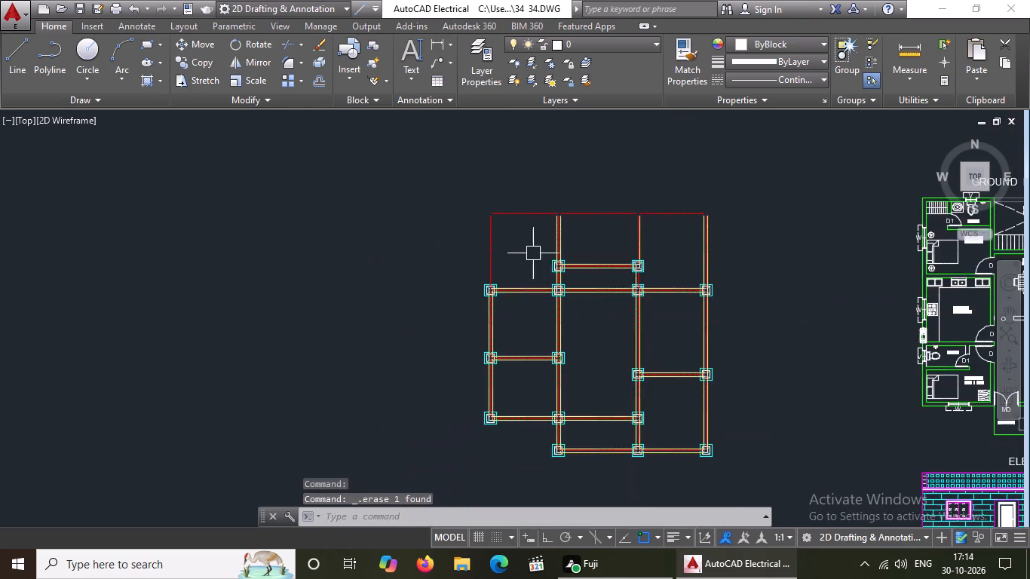
scroll(554, 250, up, 4)
click(562, 242)
key(Delete)
scroll(591, 250, down, 2)
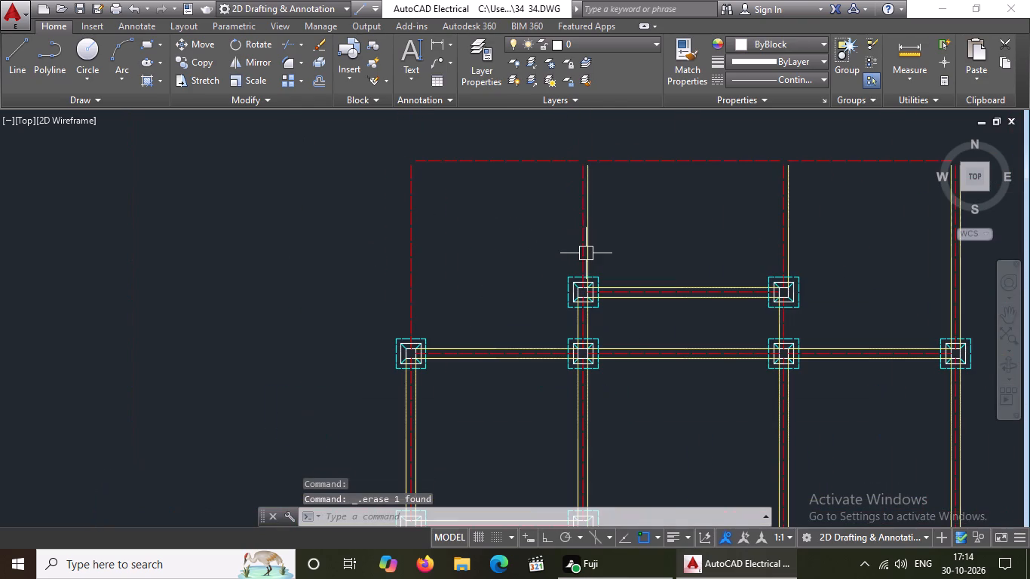
click(587, 249)
key(Delete)
scroll(810, 240, up, 3)
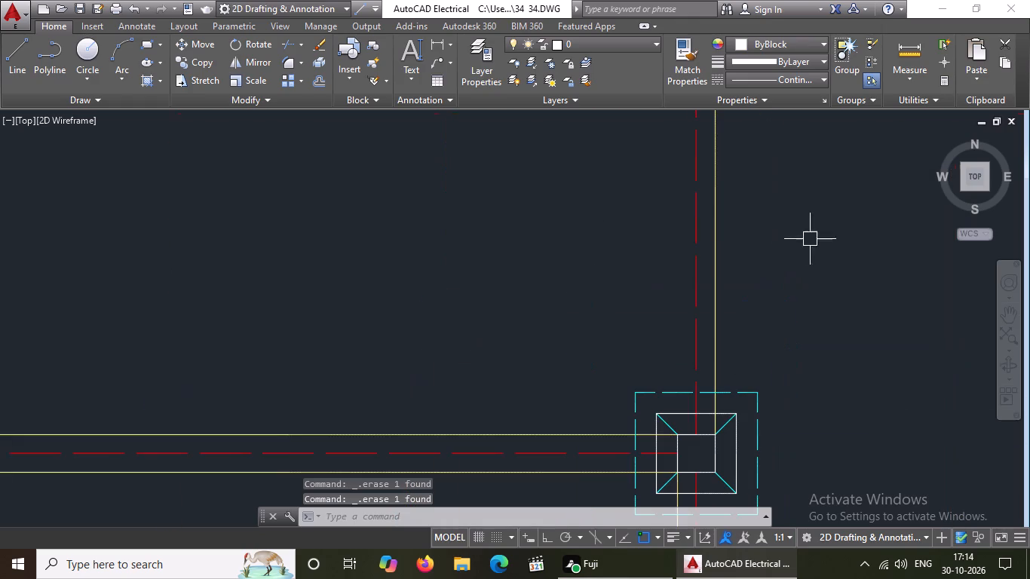
click(722, 249)
key(Delete)
Erase both yellow beam lines of the plan's east edge in the northernmost bay, keeping the red centerline.
scroll(706, 257, down, 4)
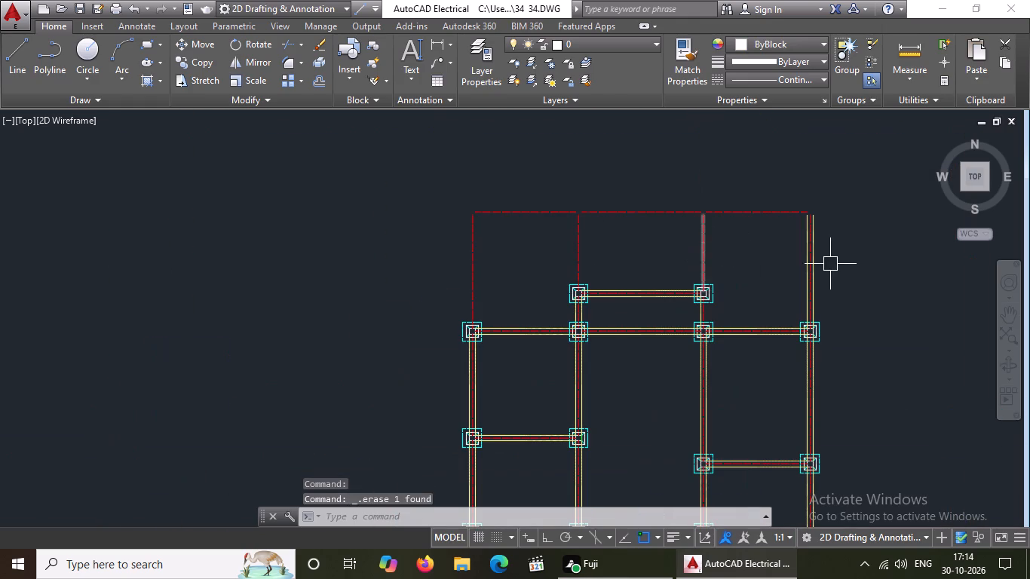
scroll(812, 266, up, 2)
click(811, 265)
key(Delete)
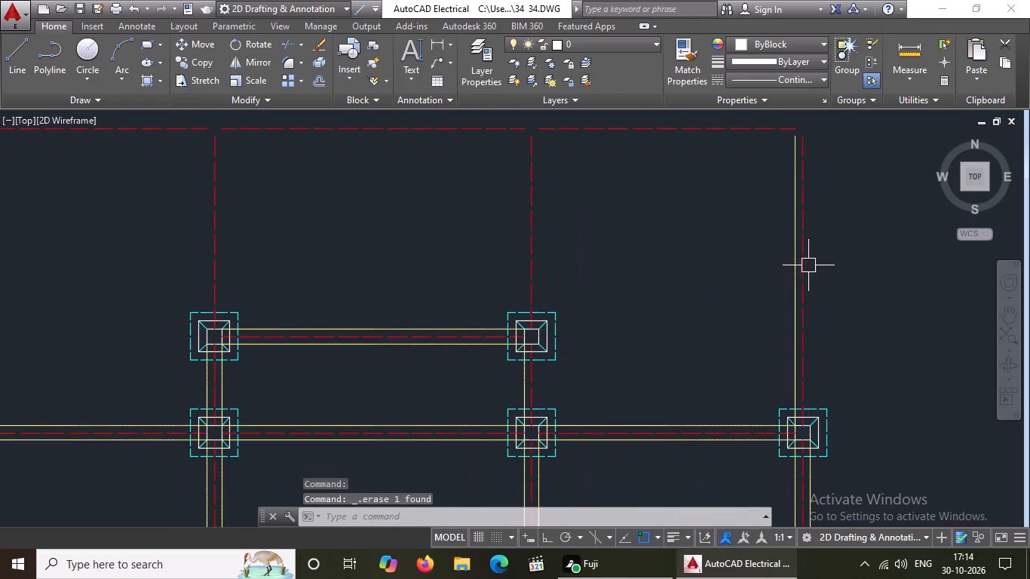
scroll(791, 271, down, 1)
click(791, 265)
key(Delete)
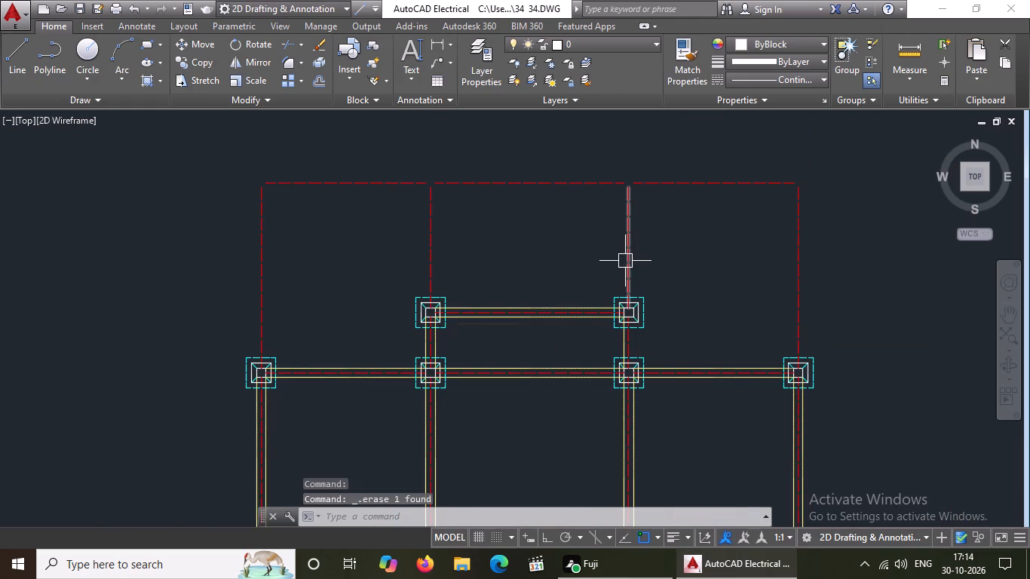
Erase the four sides of the inner white column square in the footing at the short northern beam's west end.
scroll(434, 322, up, 4)
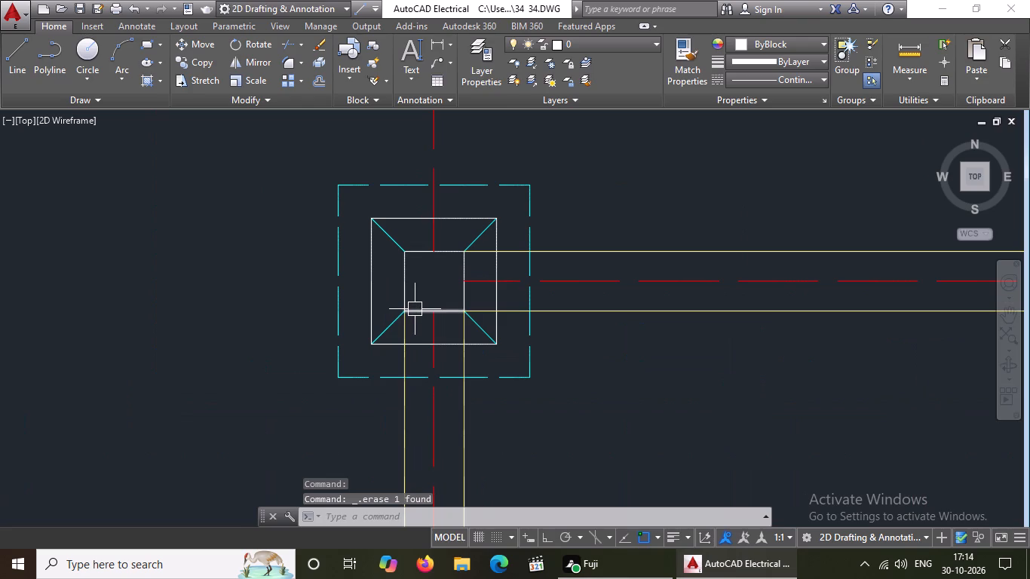
scroll(415, 309, up, 1)
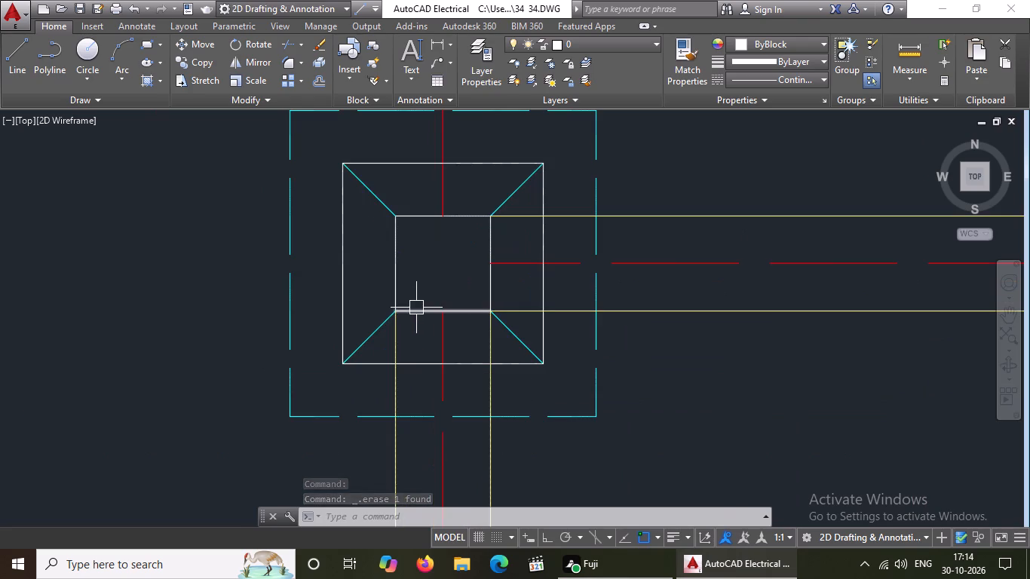
click(417, 307)
key(Delete)
scroll(453, 280, down, 4)
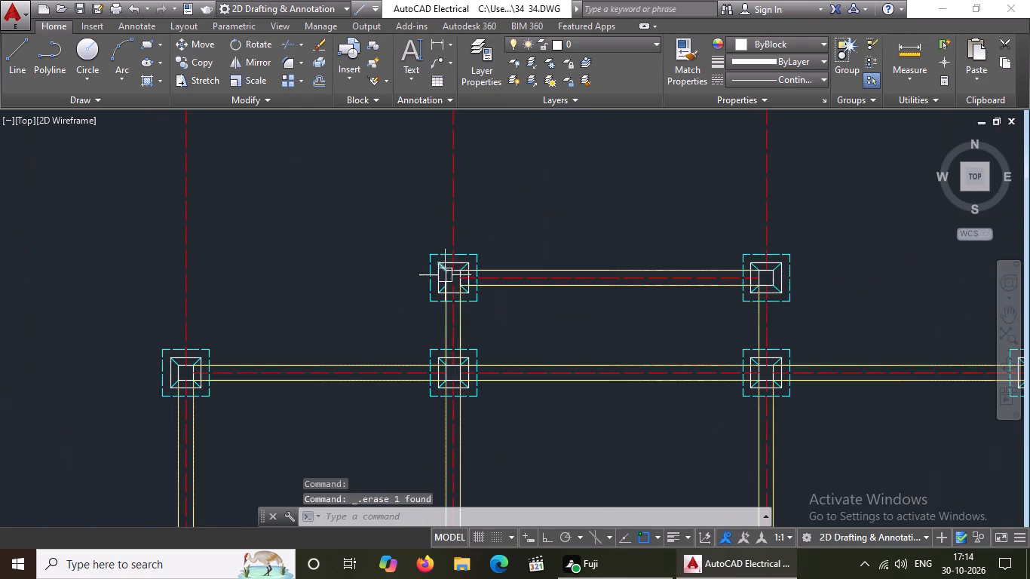
scroll(445, 273, up, 2)
click(451, 267)
key(Delete)
scroll(451, 270, up, 3)
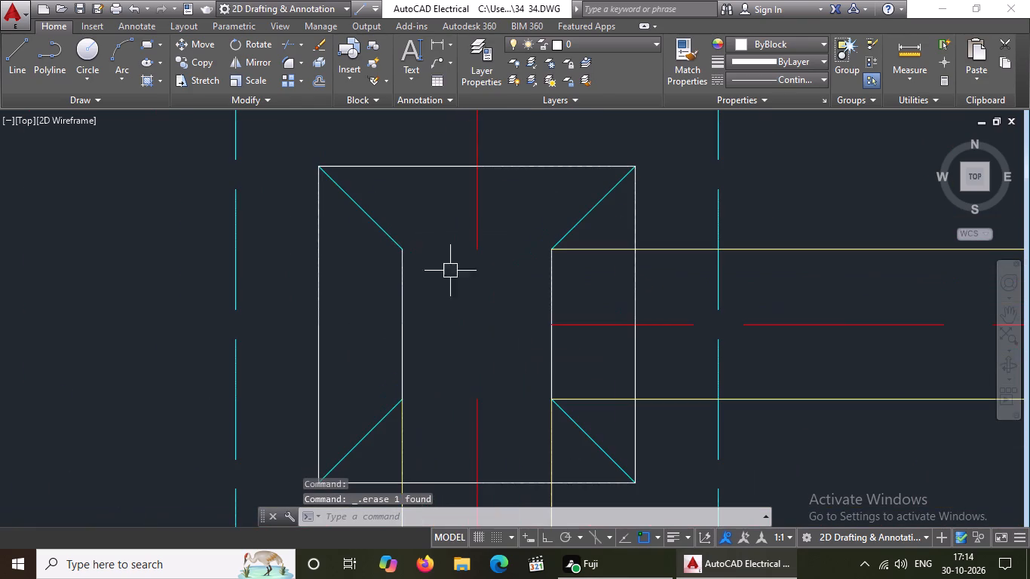
click(402, 299)
key(Delete)
scroll(418, 302, down, 3)
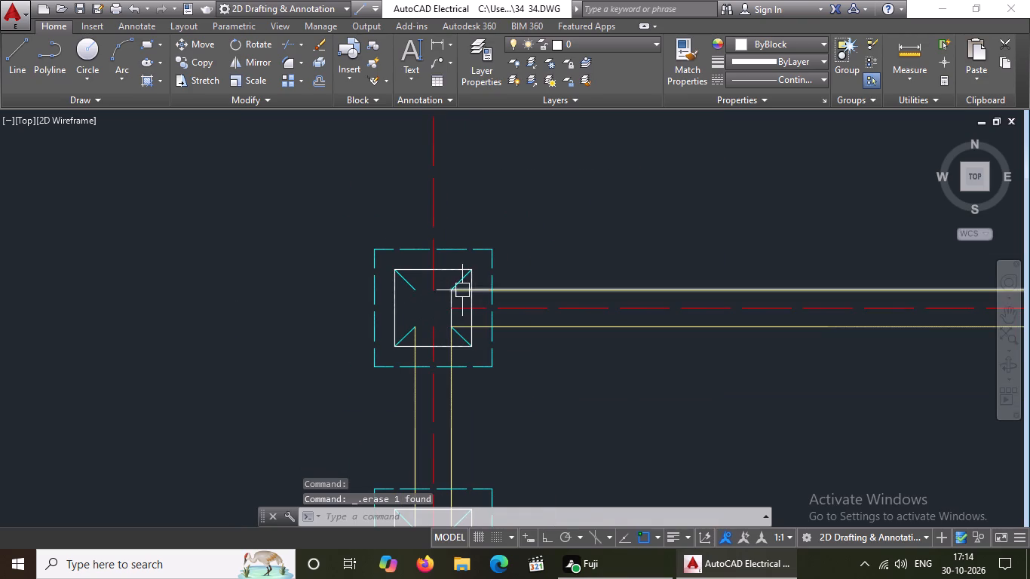
click(446, 281)
click(463, 327)
key(Delete)
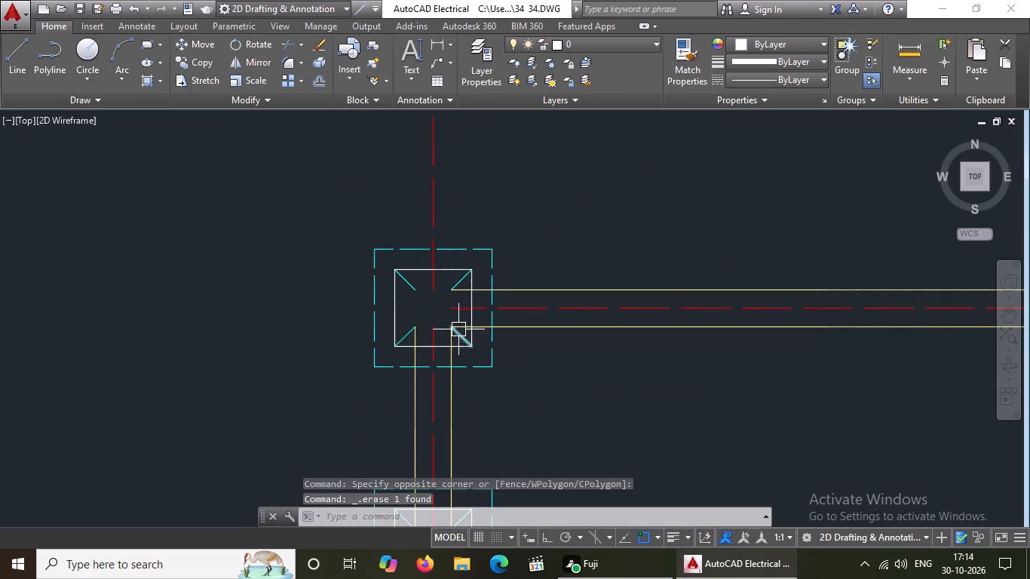
Erase the four cyan diagonal slope lines of the footing at the short northern beam's west end.
scroll(422, 324, up, 2)
click(380, 347)
key(Delete)
scroll(397, 337, down, 4)
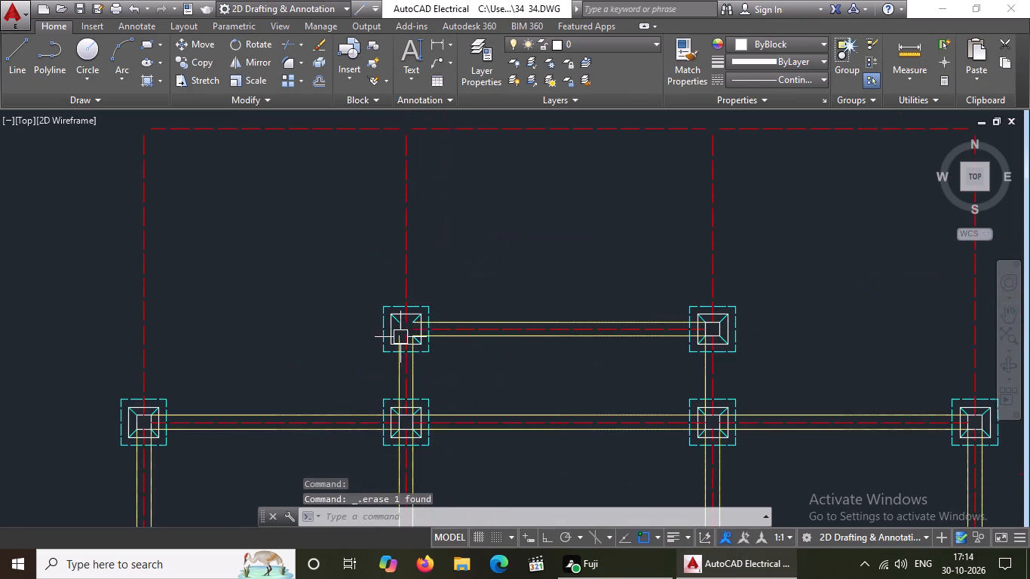
scroll(398, 316, up, 3)
click(394, 326)
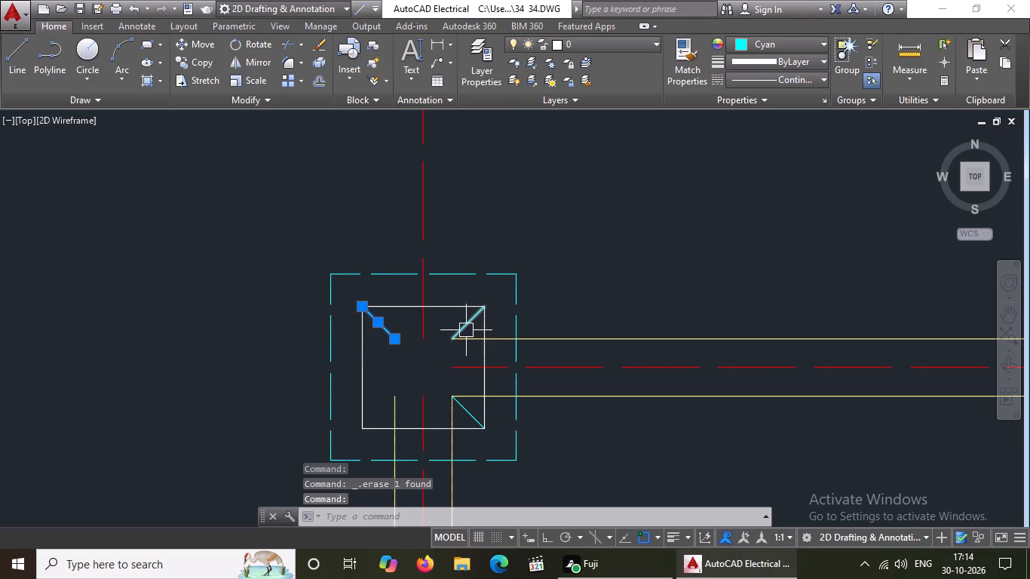
key(Delete)
click(458, 329)
key(Delete)
click(470, 408)
key(Delete)
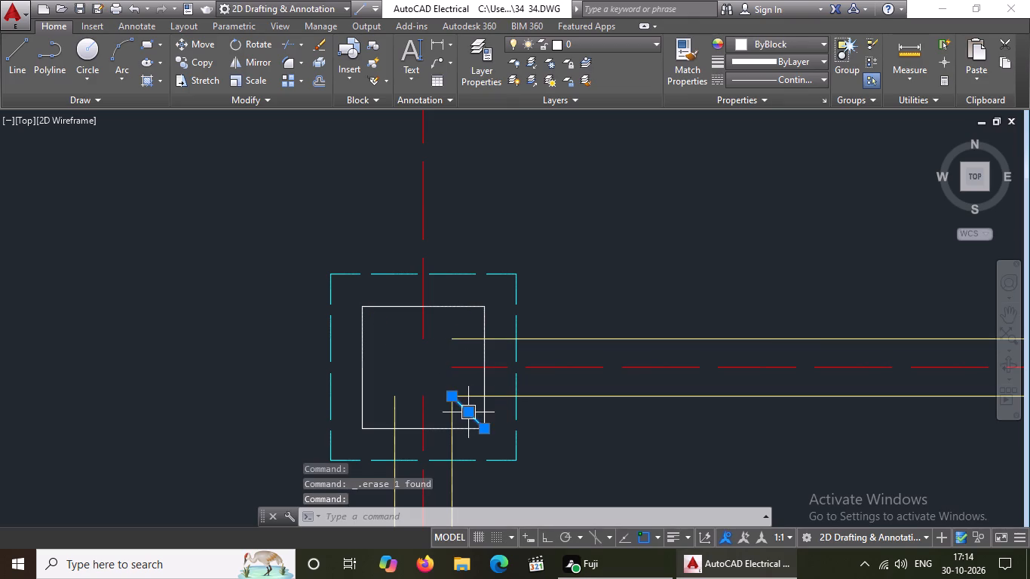
Erase the four sides of the larger white square of the footing at the short northern beam's west end.
click(379, 296)
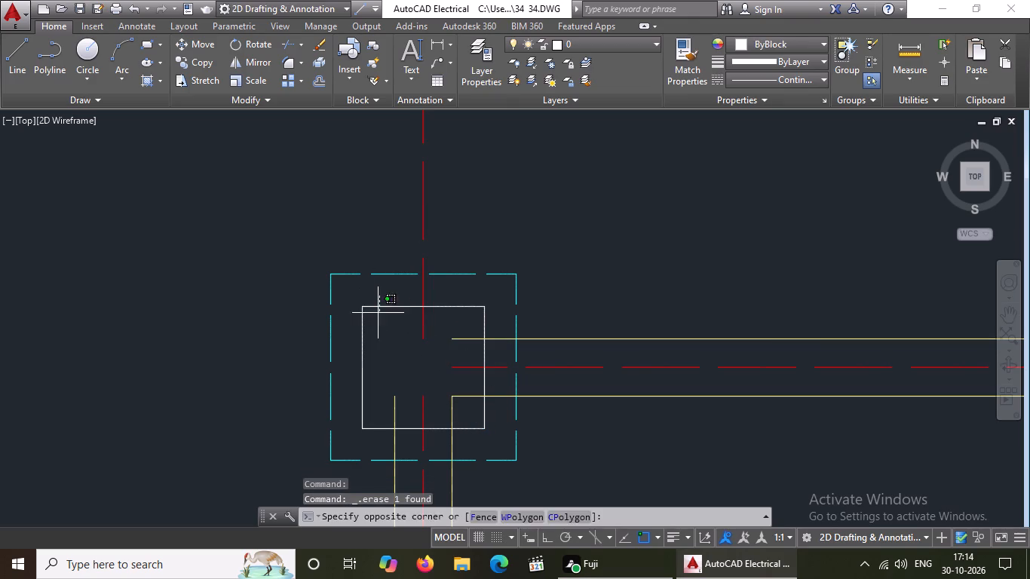
click(379, 322)
key(Delete)
scroll(402, 321, down, 3)
scroll(395, 326, up, 2)
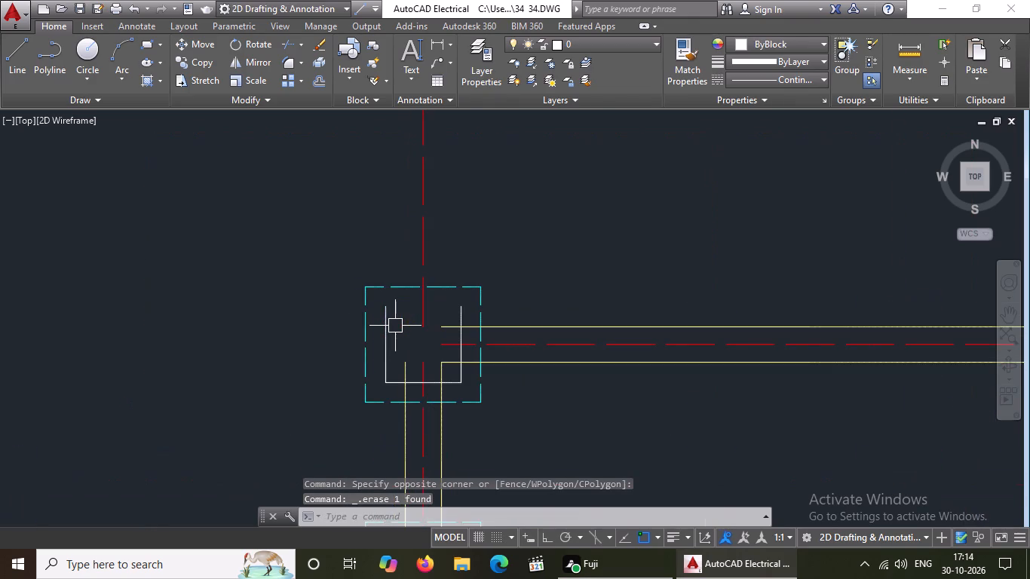
drag(397, 325, 394, 333)
click(369, 339)
key(Delete)
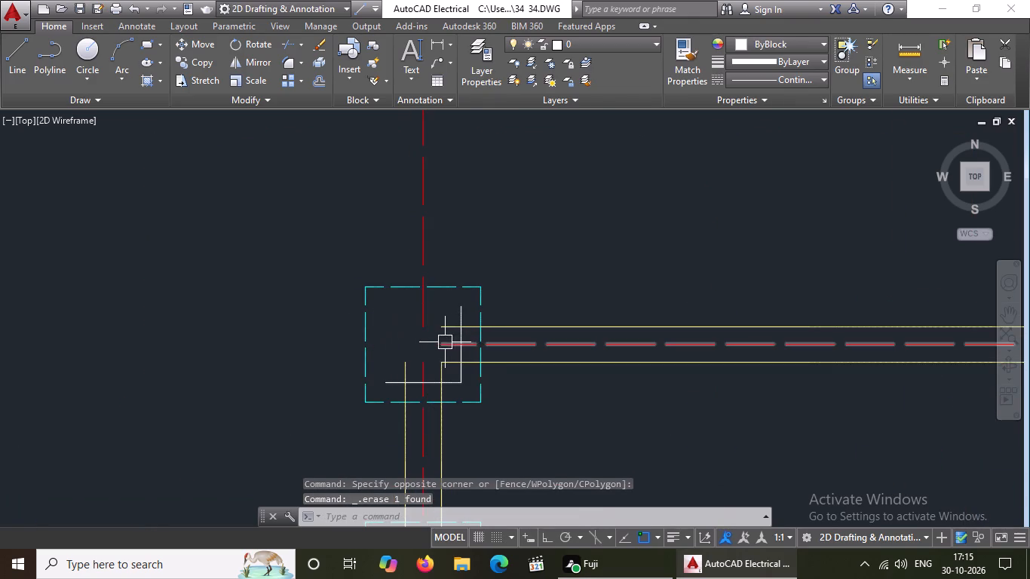
scroll(467, 338, up, 2)
click(462, 337)
click(422, 335)
key(Delete)
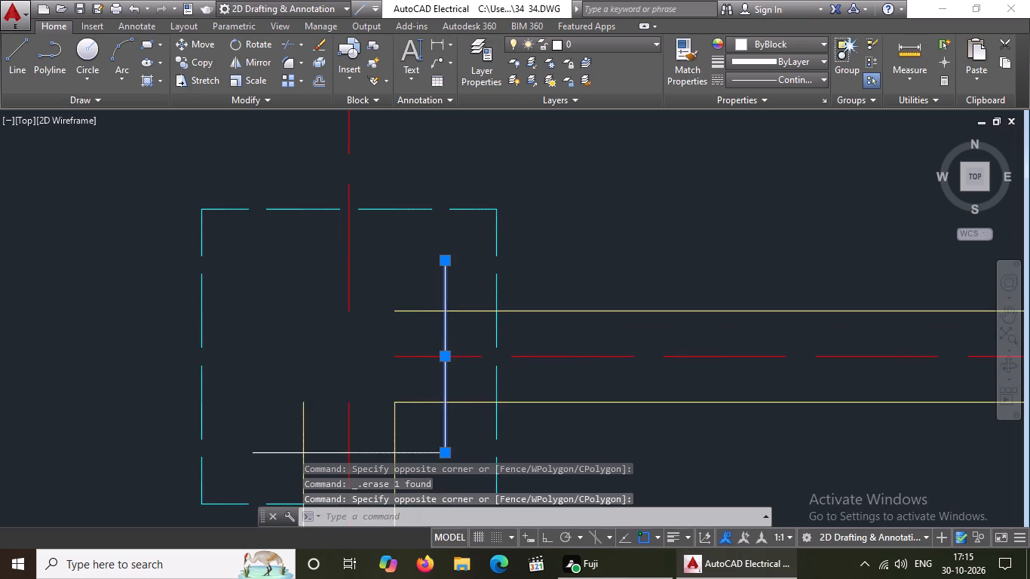
scroll(438, 312, down, 1)
click(429, 412)
click(423, 394)
key(Delete)
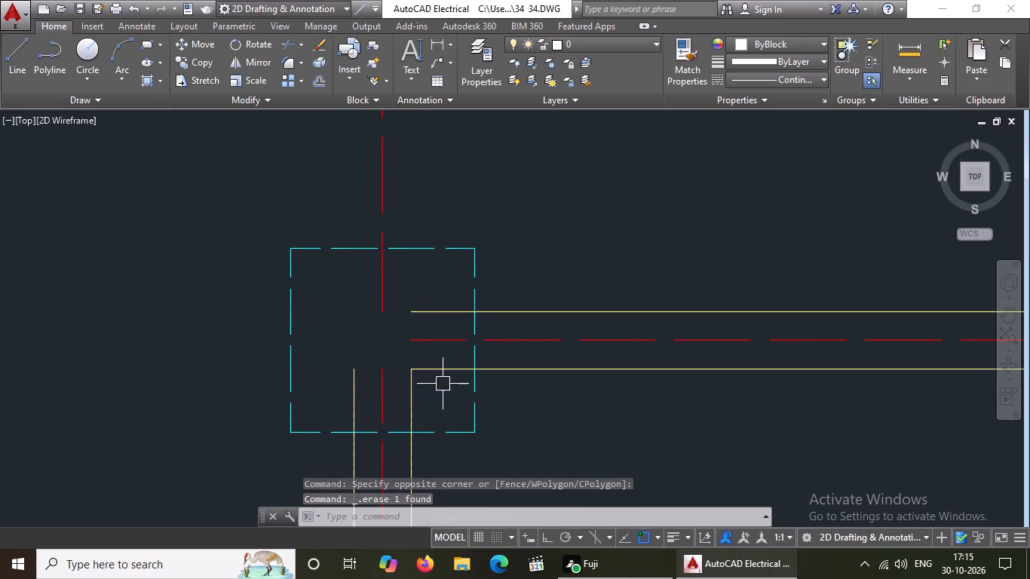
Erase the four sides of the dashed cyan outer square around the short northern beam's west end.
drag(501, 268, 484, 277)
click(452, 290)
key(Delete)
drag(428, 231, 428, 241)
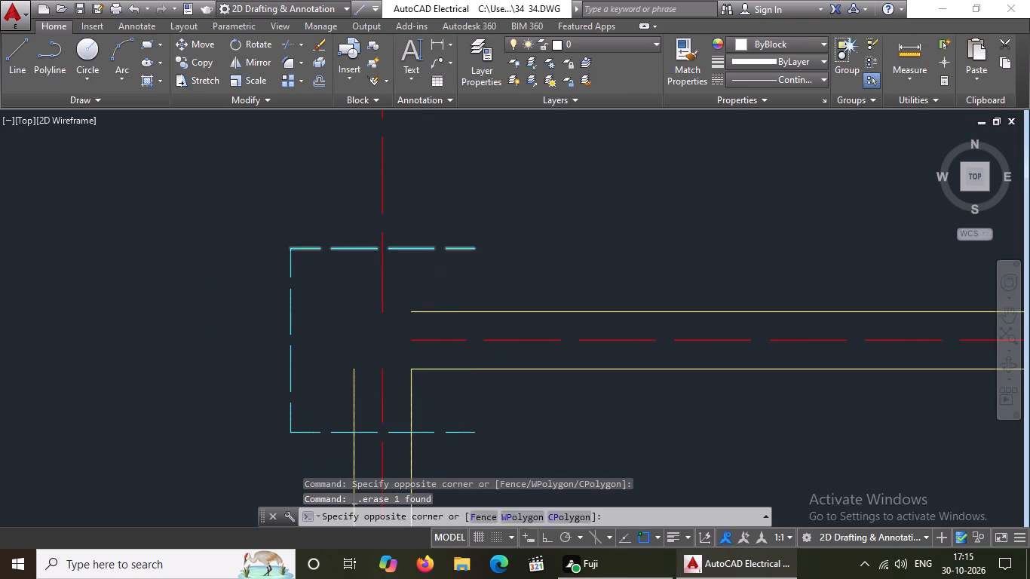
click(428, 269)
key(Delete)
click(288, 323)
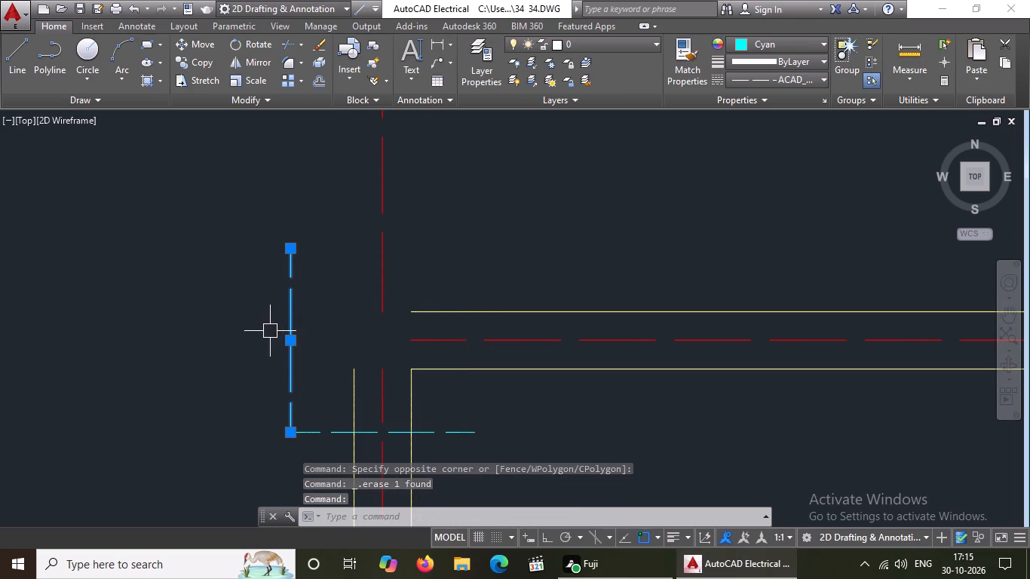
key(Delete)
drag(277, 470, 301, 452)
click(339, 415)
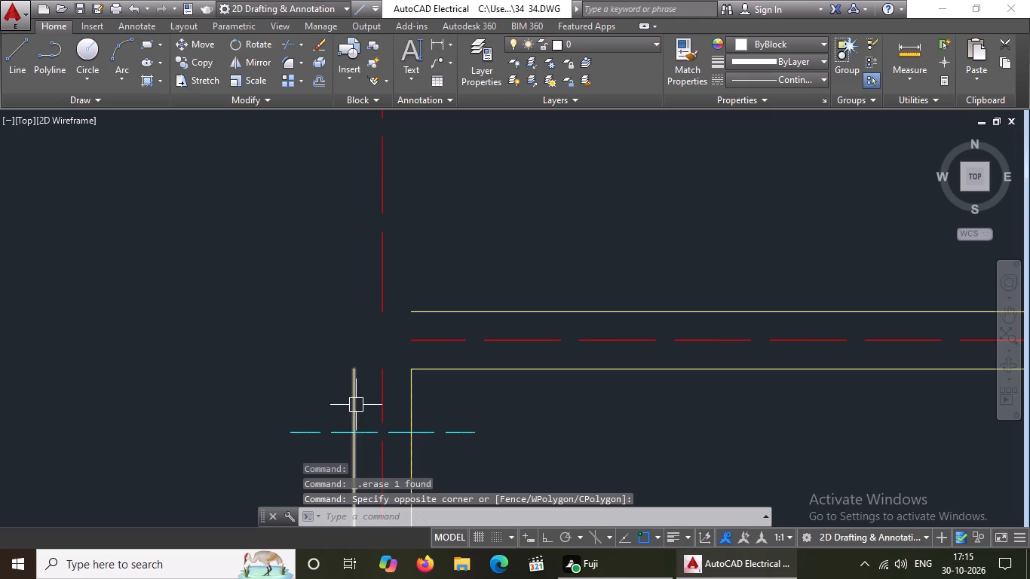
click(444, 435)
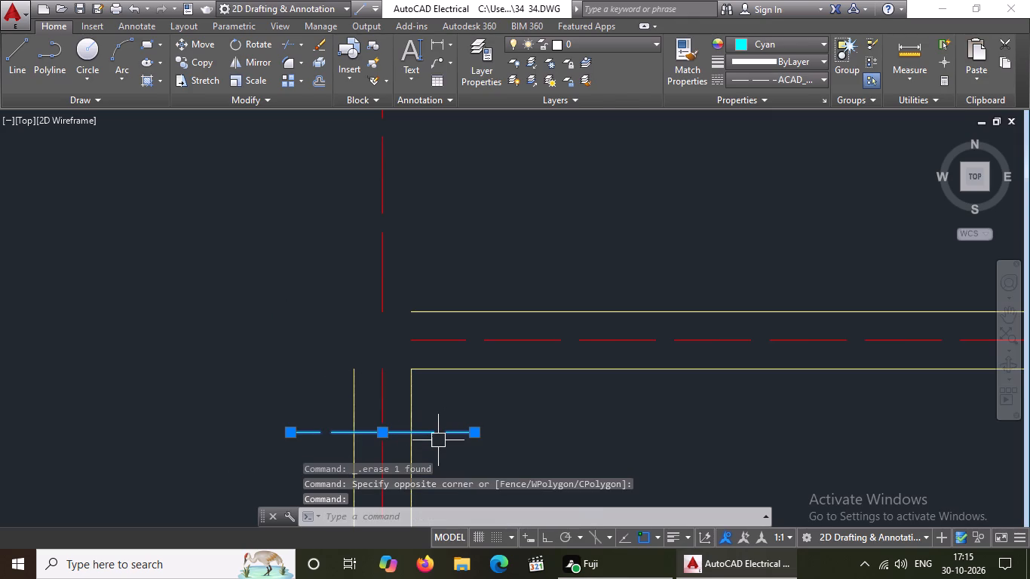
key(Delete)
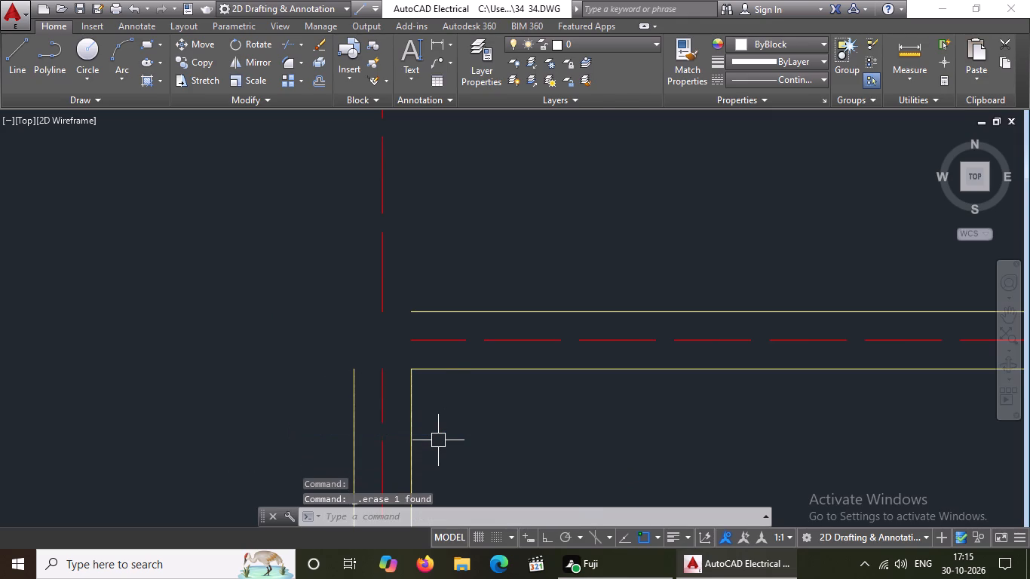
Erase the south yellow line of the short northern beam in the middle bay.
scroll(443, 351, down, 4)
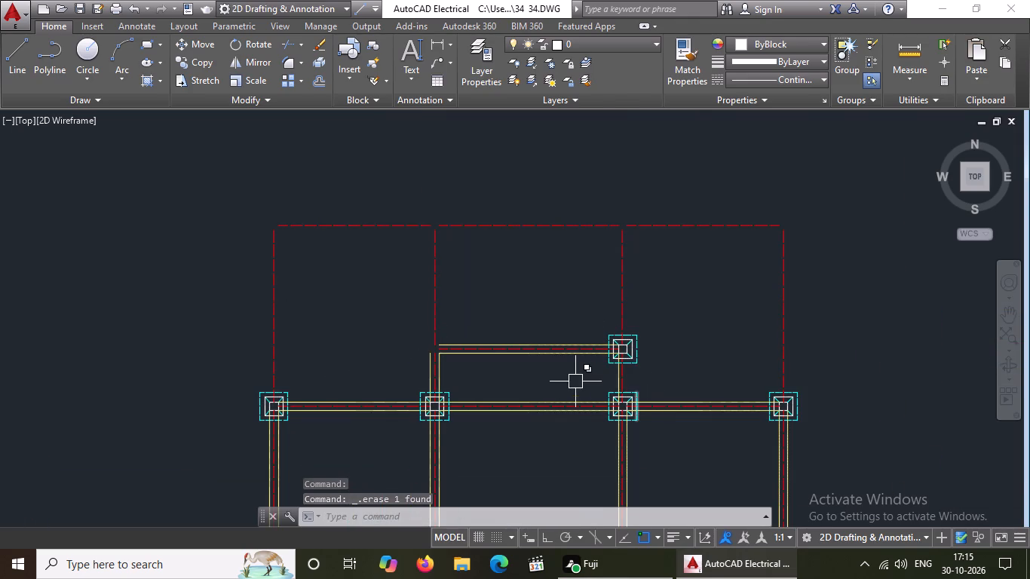
scroll(569, 380, up, 2)
click(529, 320)
key(Delete)
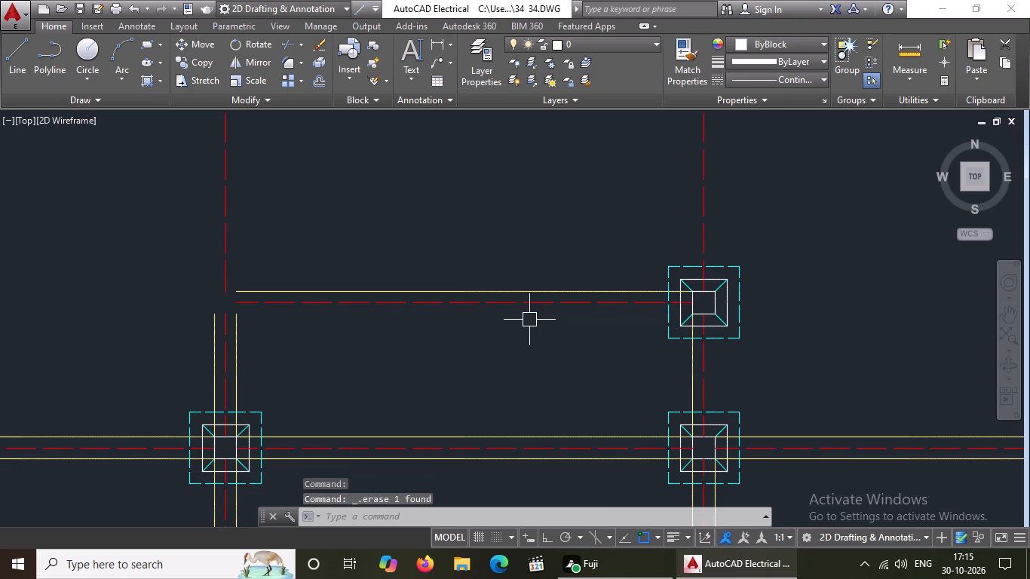
Erase the north yellow line of the short northern beam in the middle bay.
click(564, 289)
key(Delete)
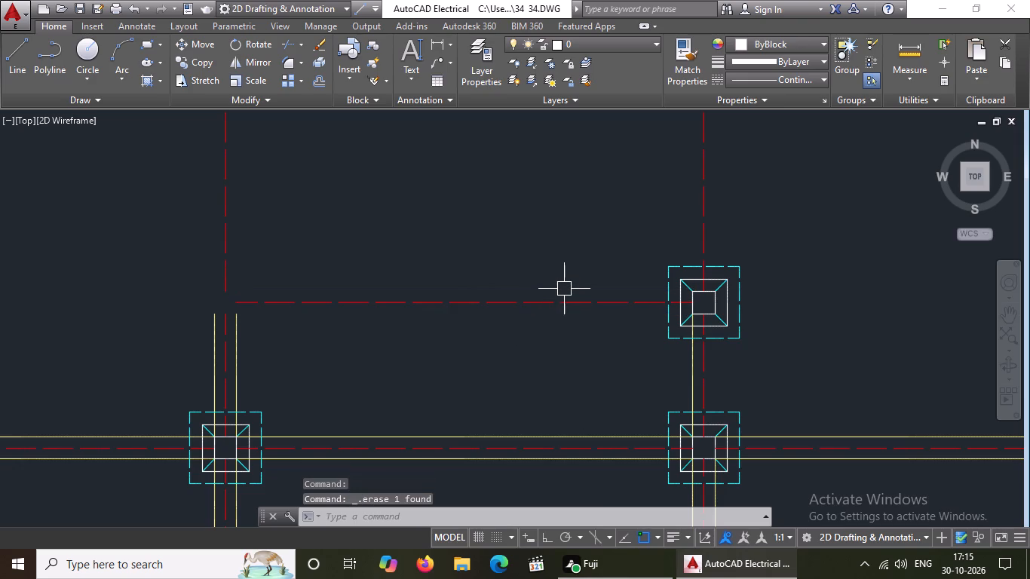
Erase the two southern cyan diagonal slope lines of the footing at the short northern beam's east end.
scroll(747, 335, up, 3)
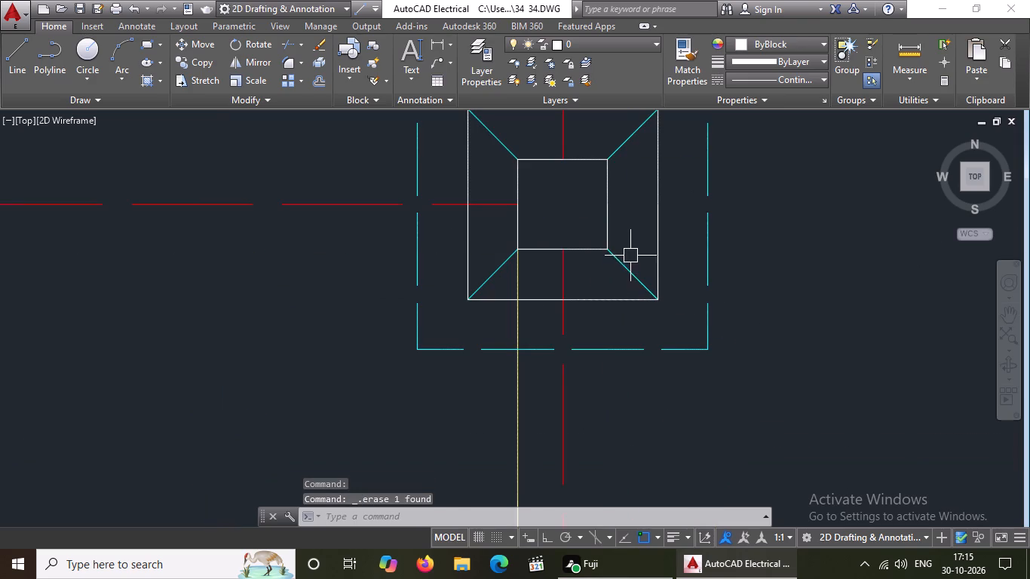
drag(630, 253, 619, 262)
click(608, 271)
key(Delete)
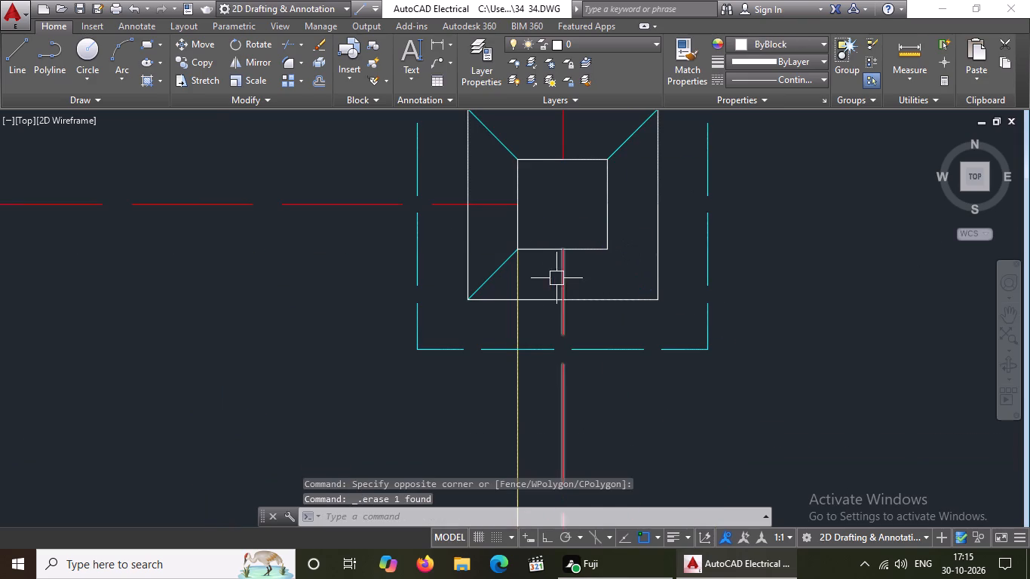
click(483, 247)
click(502, 286)
click(502, 286)
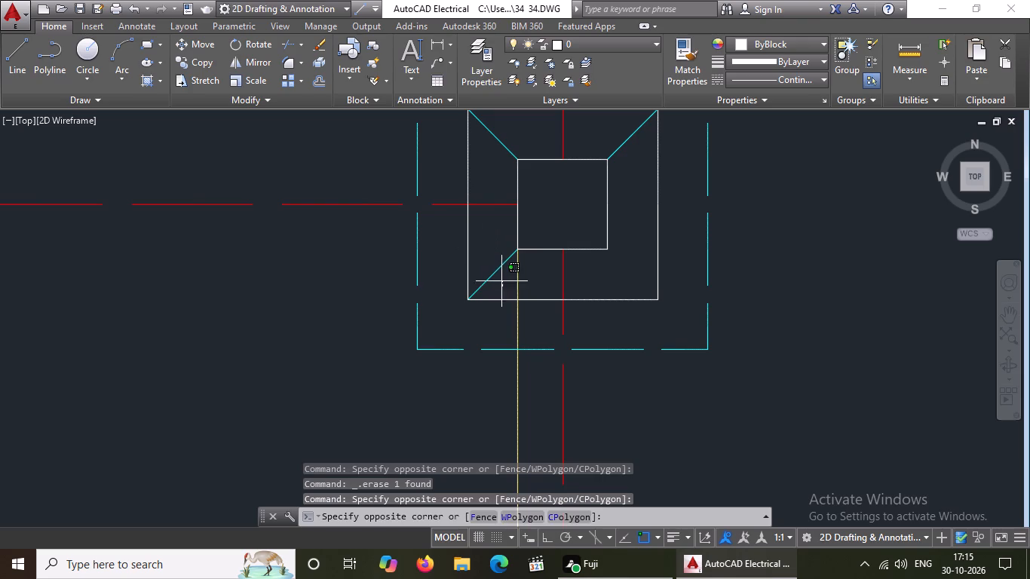
click(490, 254)
key(Delete)
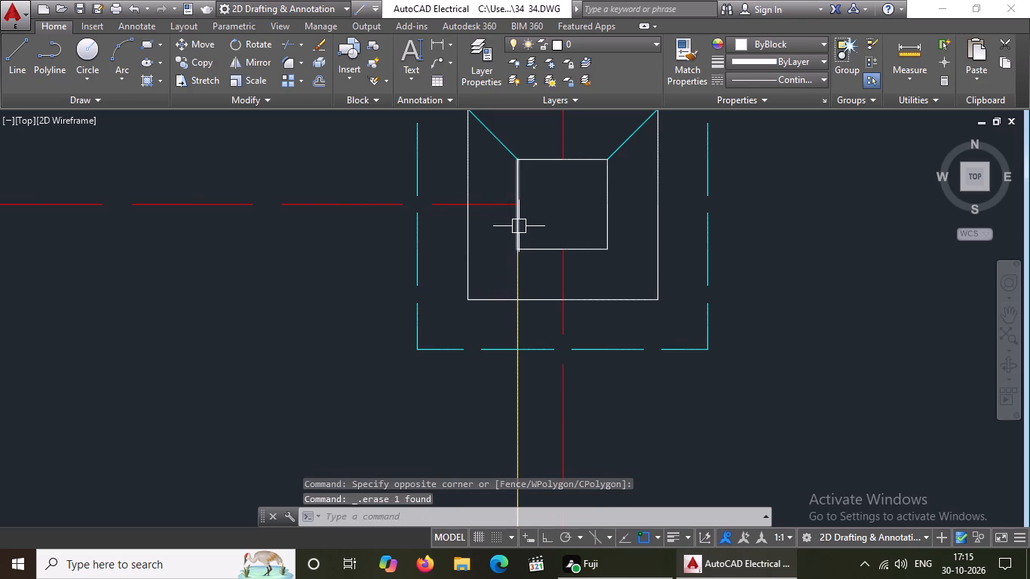
Erase the four sides of the inner white column square at the short northern beam's east end.
click(520, 226)
key(Delete)
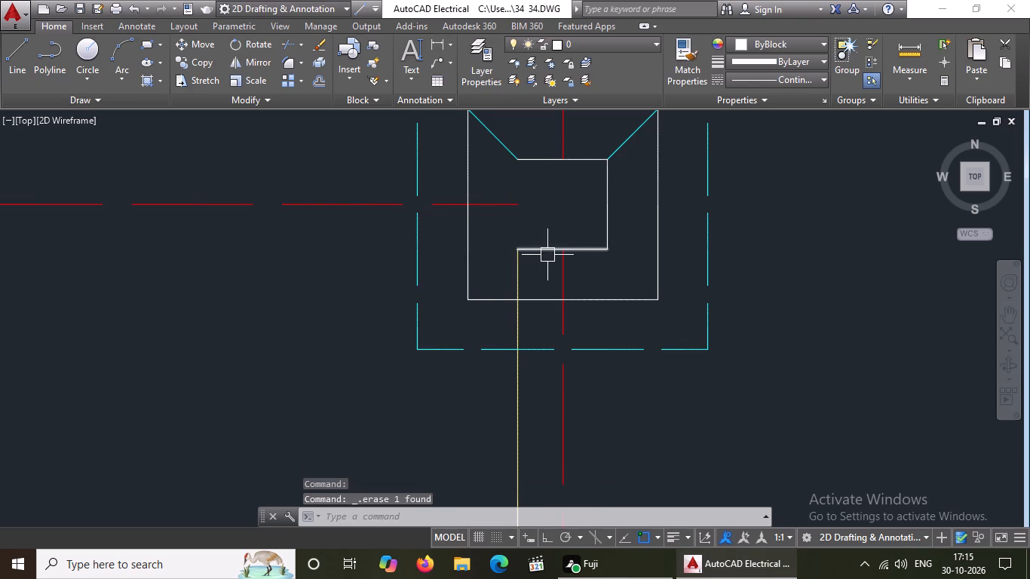
click(556, 245)
key(Delete)
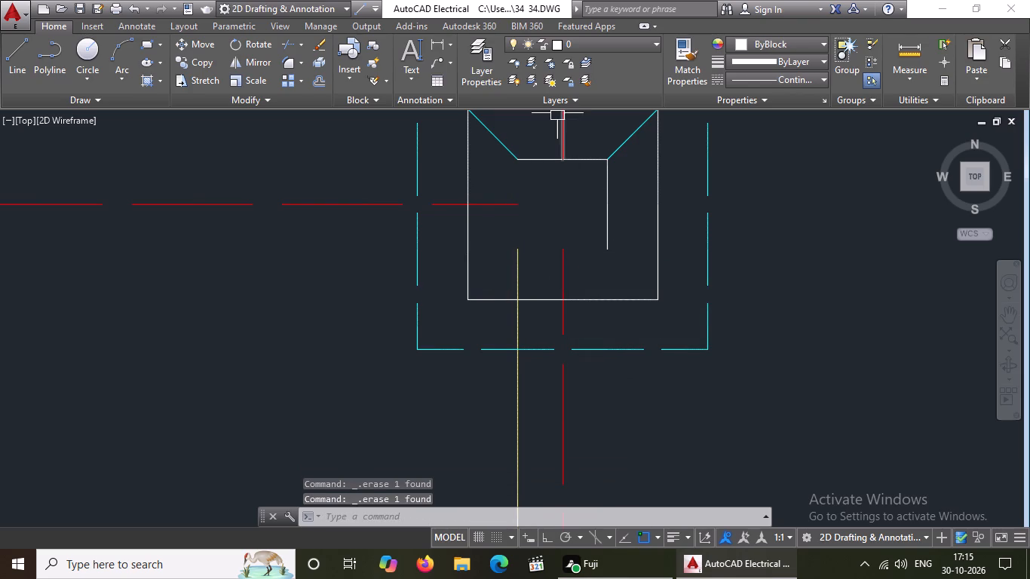
click(584, 158)
key(Delete)
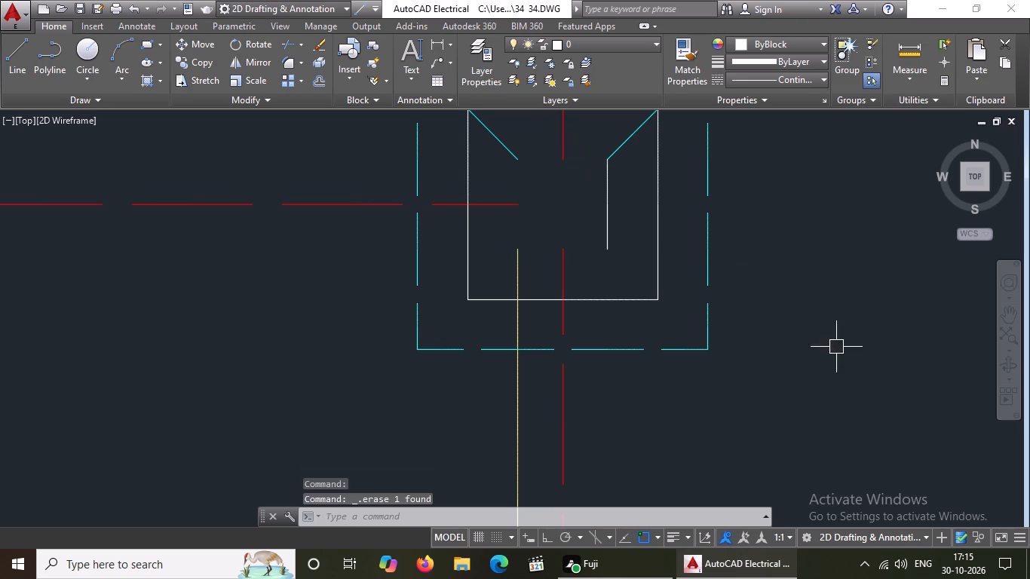
click(610, 196)
key(Delete)
Erase the two northern cyan diagonal slope lines of the footing at the short northern beam's east end.
scroll(605, 216, down, 2)
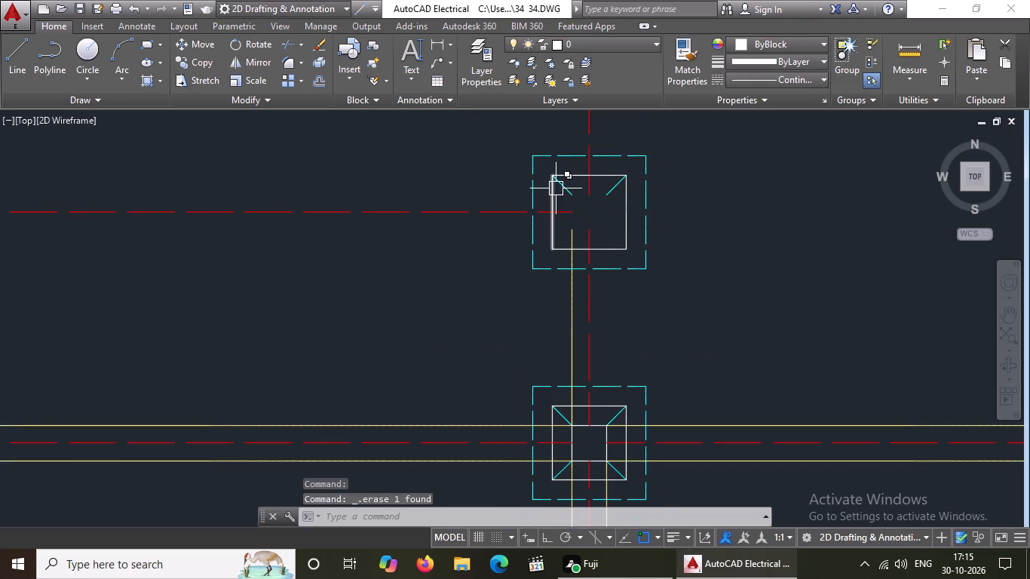
click(569, 195)
key(Delete)
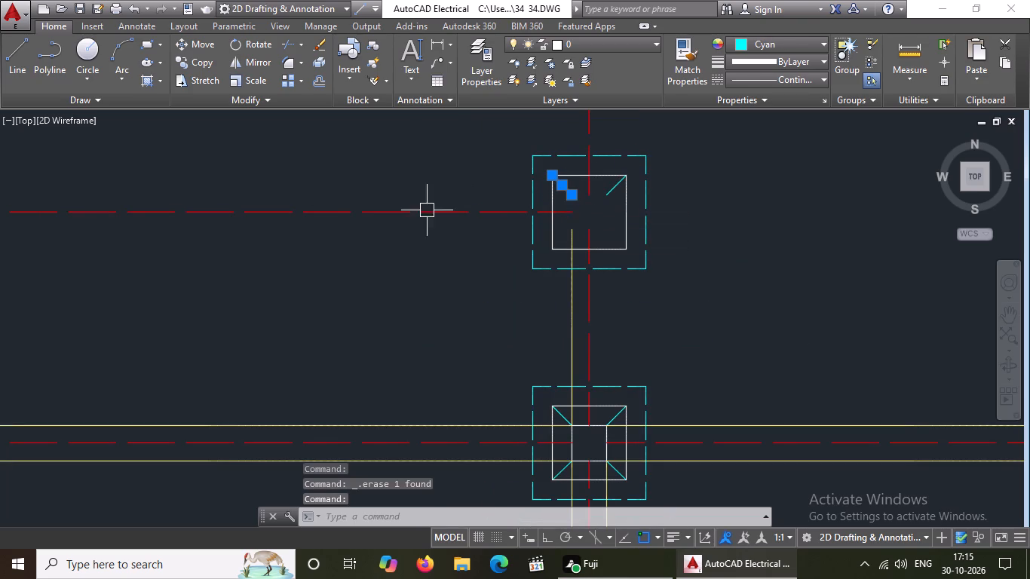
key(Delete)
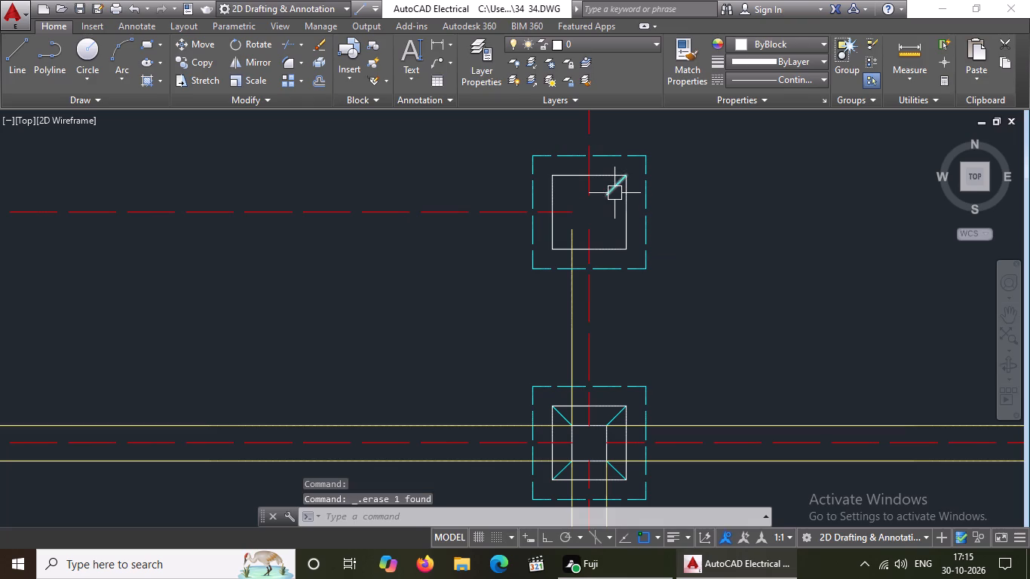
click(615, 192)
key(Delete)
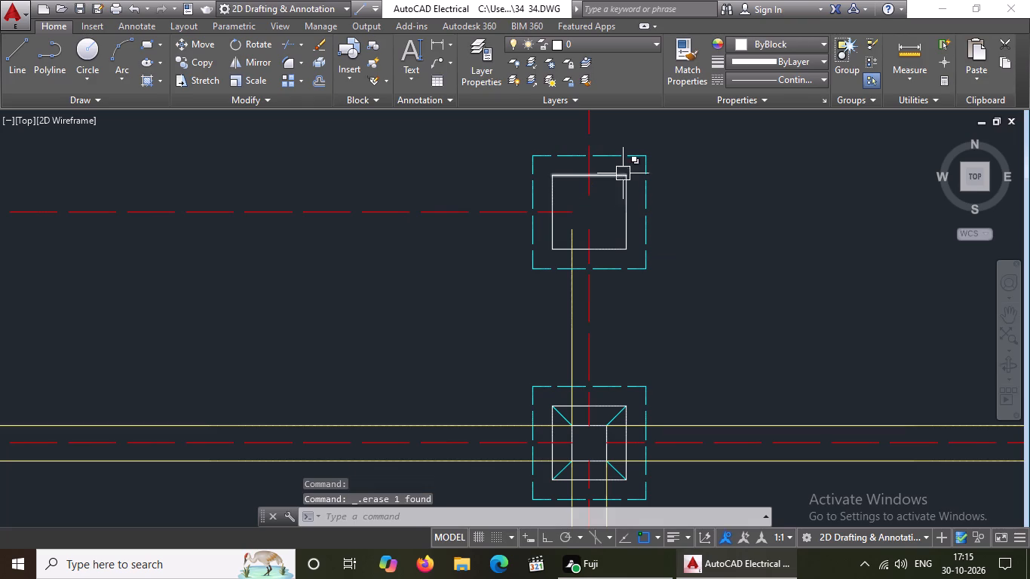
Erase the four sides of the larger white square of the footing at the short northern beam's east end.
click(624, 173)
key(Delete)
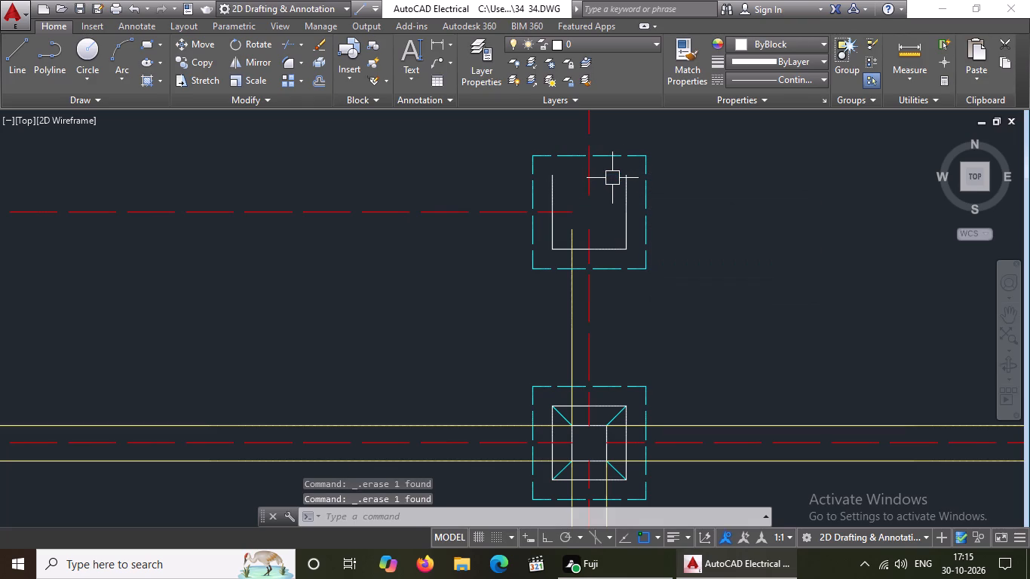
click(621, 213)
key(Delete)
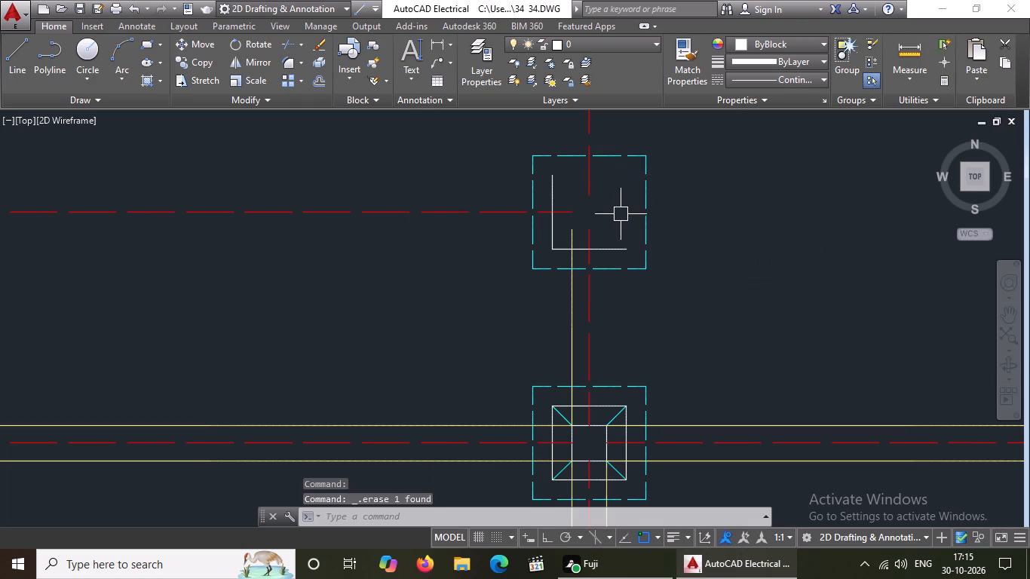
click(615, 250)
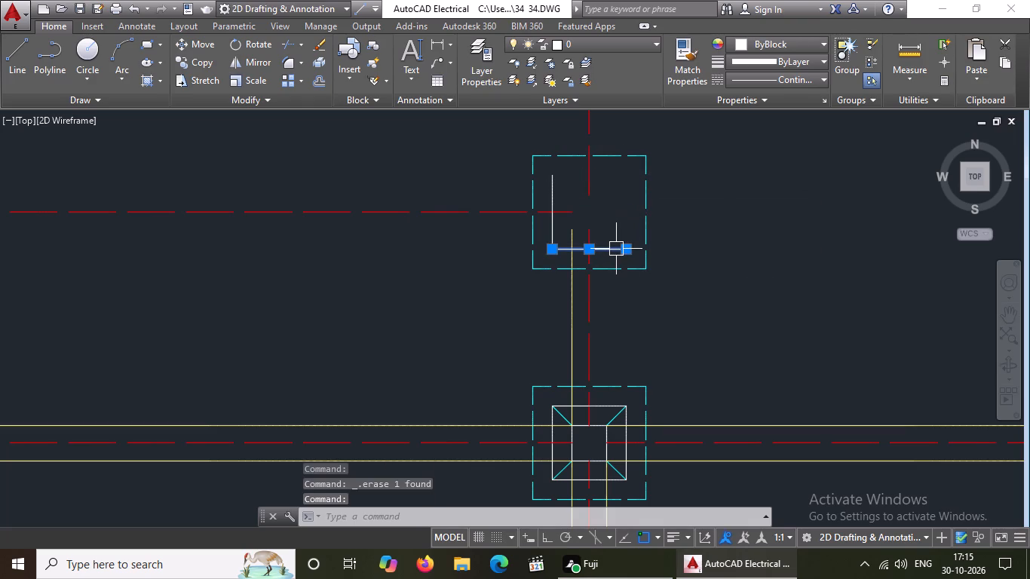
key(Delete)
click(550, 218)
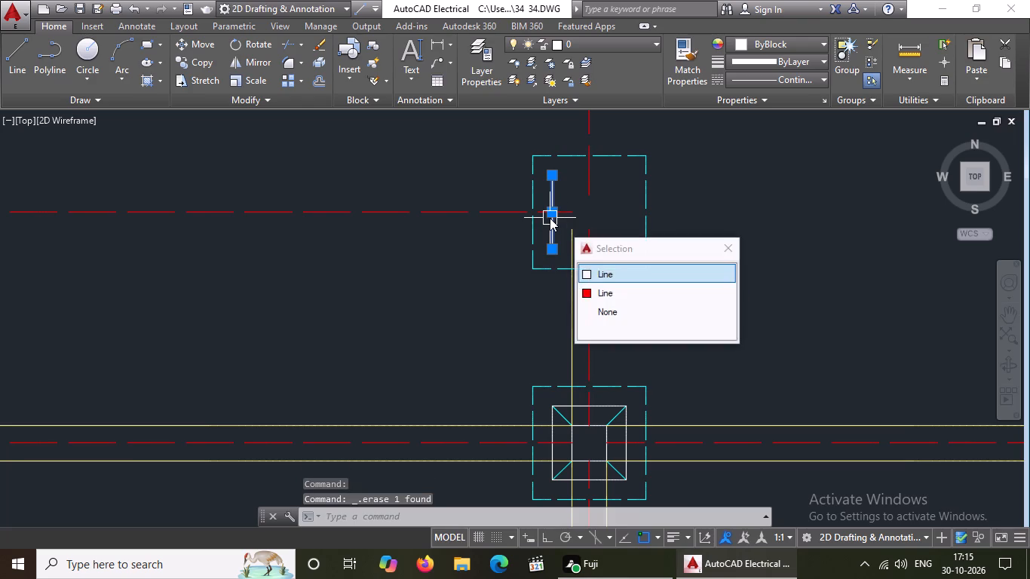
key(Delete)
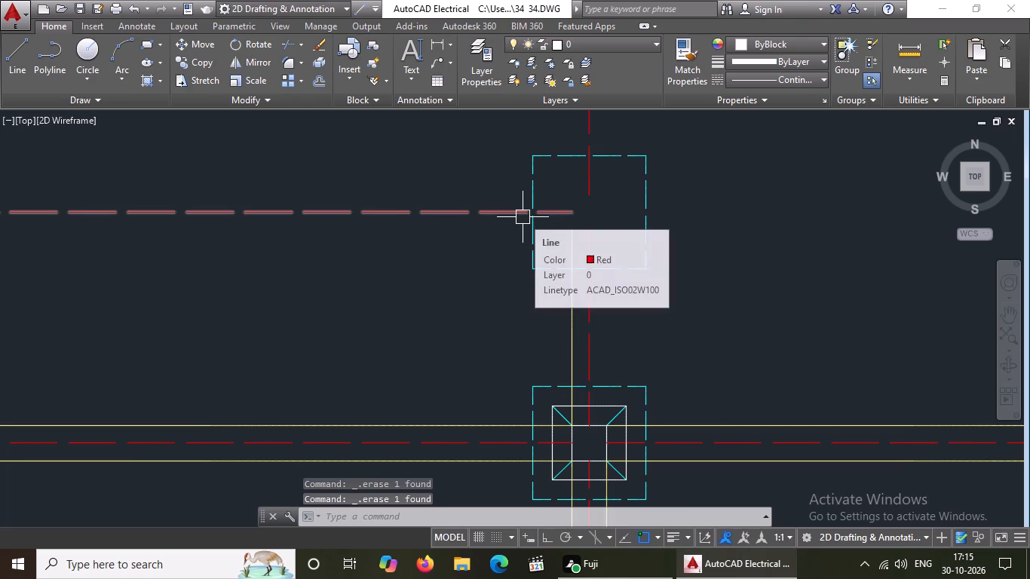
Erase the four sides of the dashed cyan outer square around the short northern beam's east end.
click(545, 158)
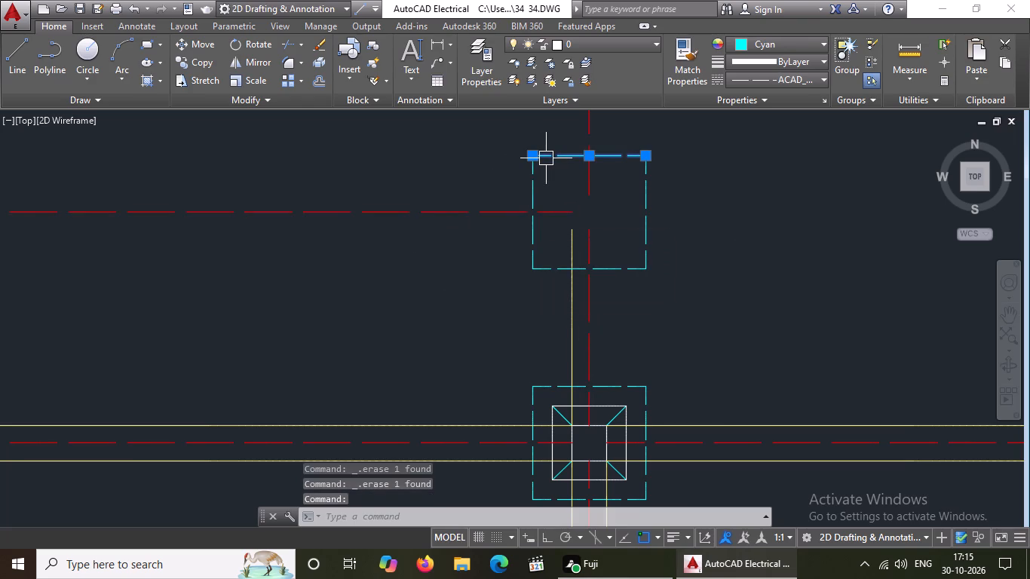
key(Delete)
click(532, 173)
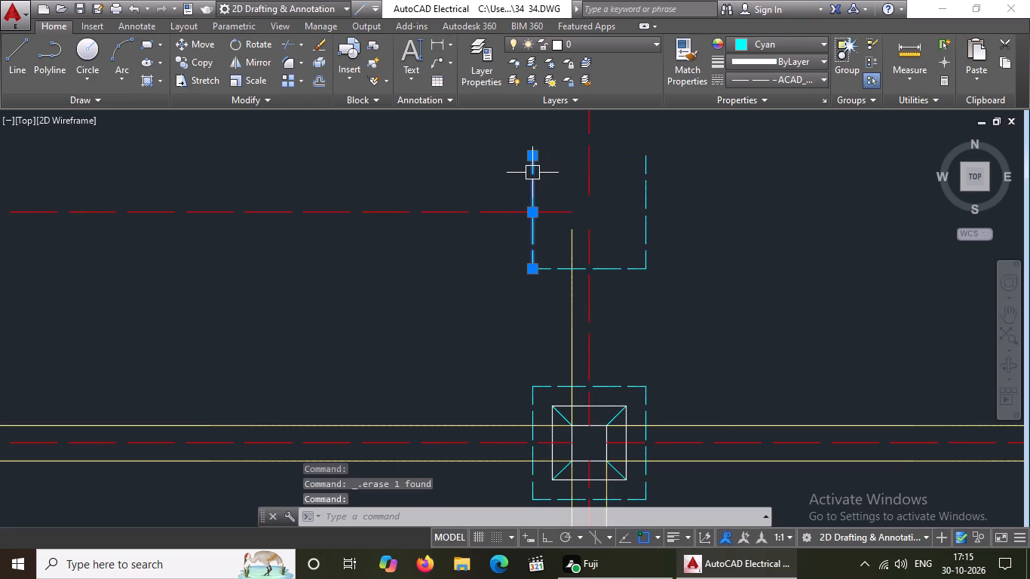
key(Delete)
click(549, 275)
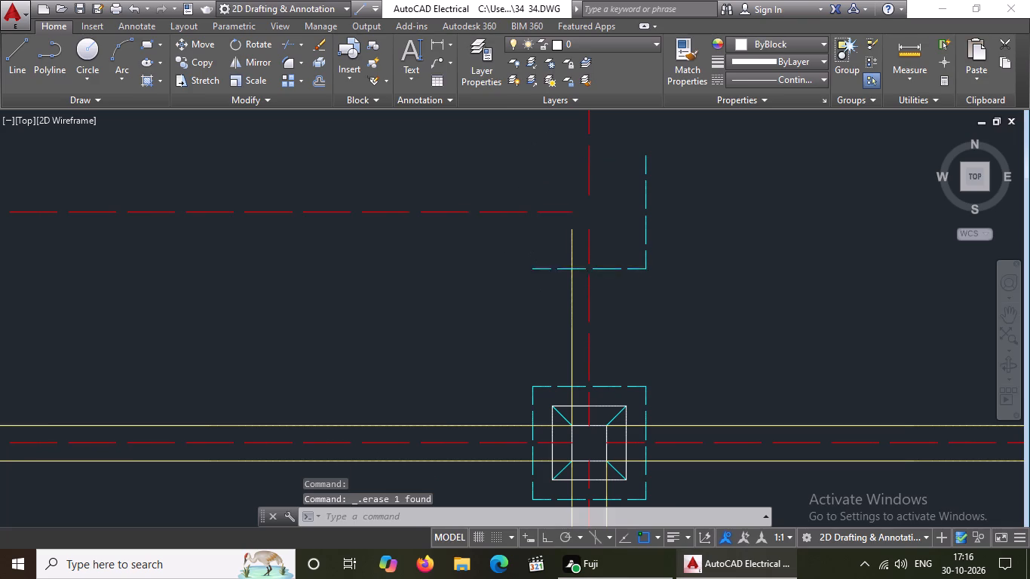
key(Delete)
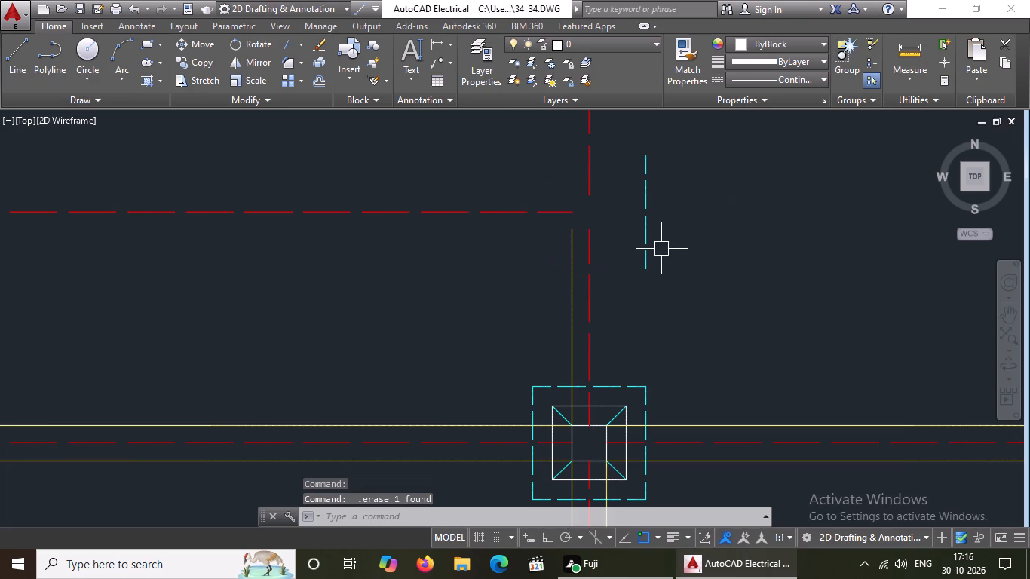
click(651, 256)
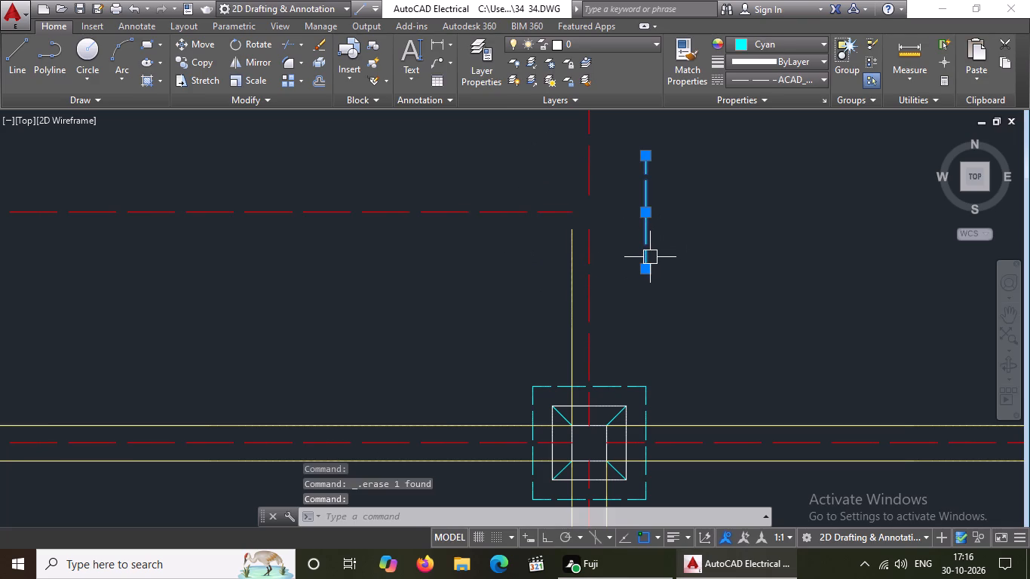
key(Delete)
Erase the yellow vertical beam line running south from the short northern beam's east end to the footing below.
click(573, 304)
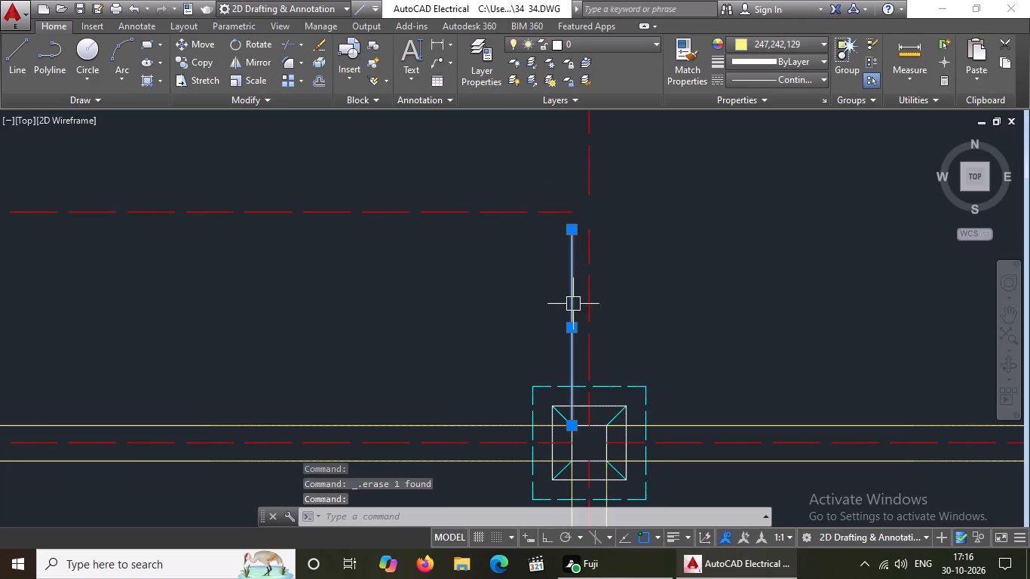
key(Delete)
Erase both yellow vertical beam lines running south from the short northern beam's west end to the footing below.
scroll(573, 304, down, 4)
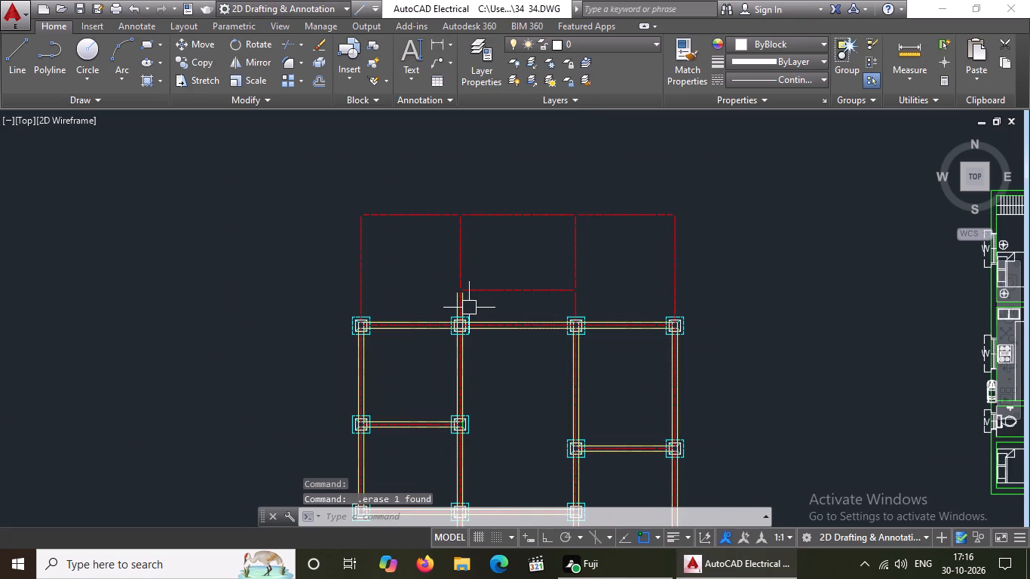
scroll(449, 317, up, 4)
click(488, 260)
key(Delete)
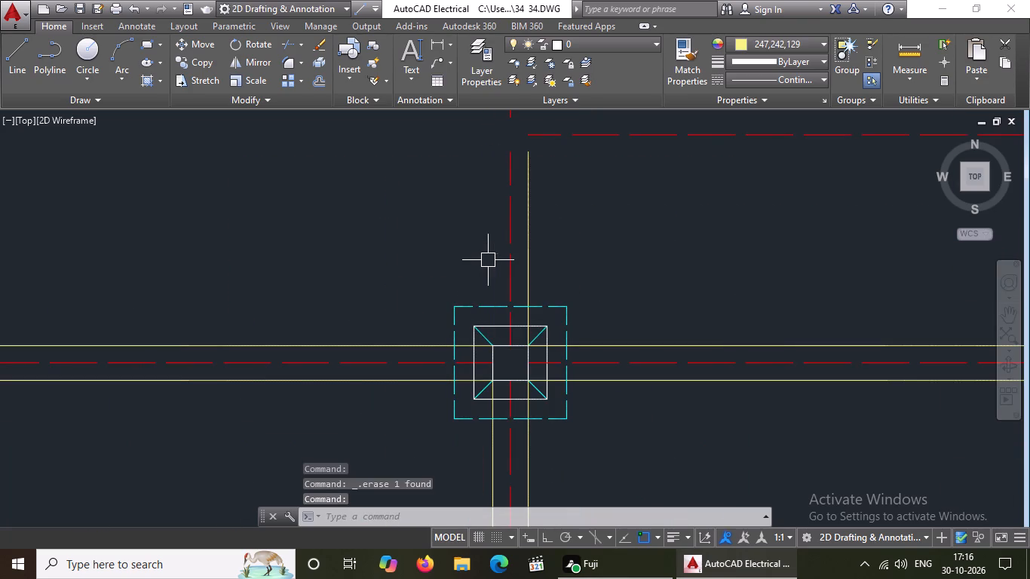
click(528, 241)
key(Delete)
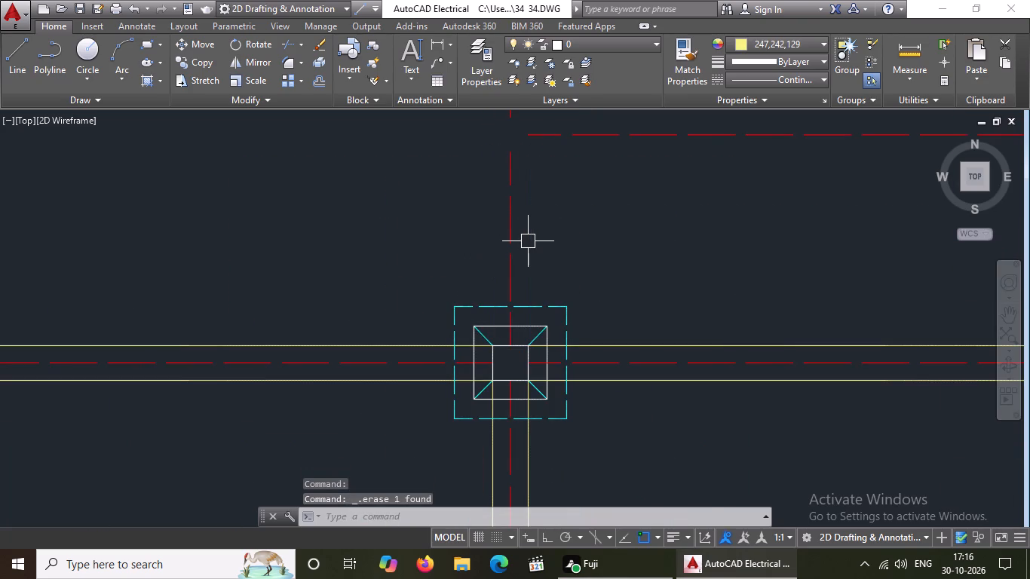
Erase both yellow lines of the horizontal beam in the west bay of the northernmost remaining footing row.
scroll(528, 241, down, 3)
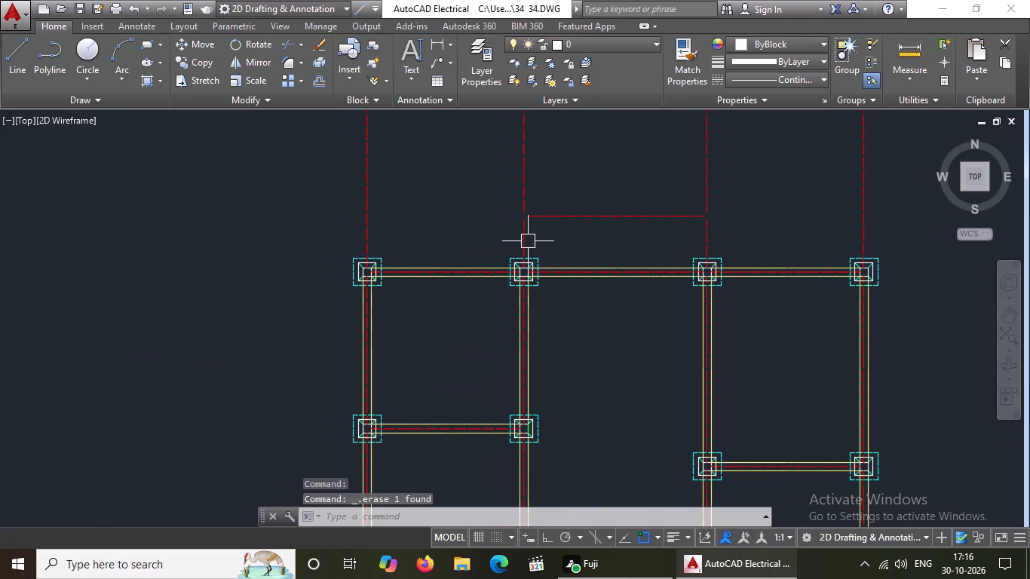
scroll(369, 253, up, 2)
scroll(376, 341, up, 2)
click(477, 213)
key(Delete)
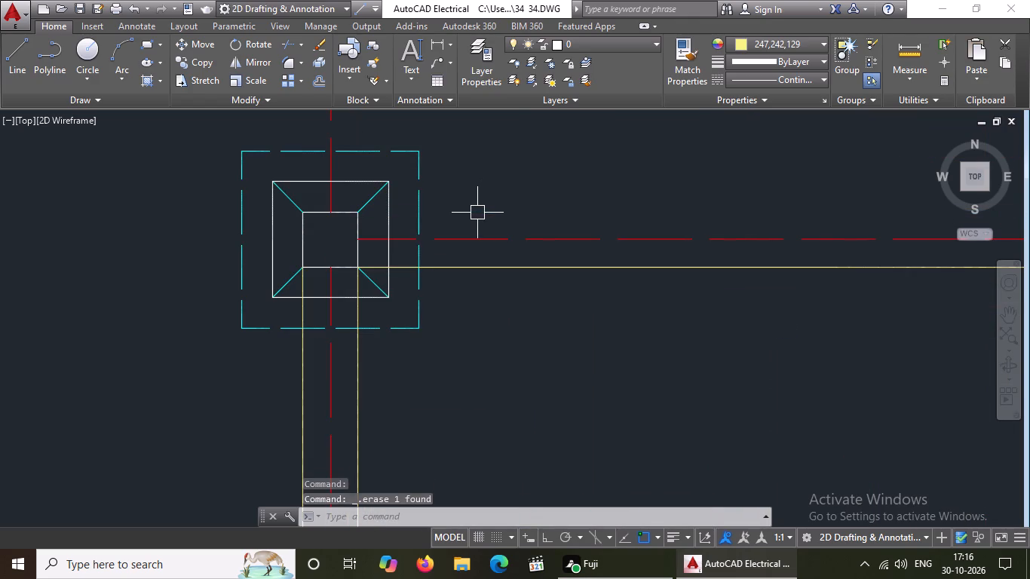
click(507, 265)
key(Delete)
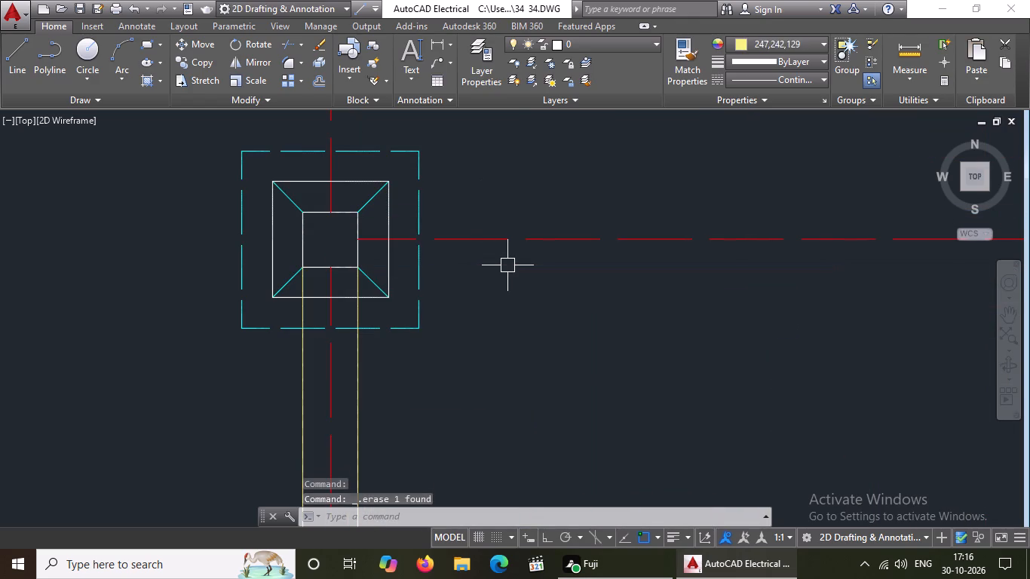
Erase the four sides of the innermost white square in the westernmost footing of the northernmost remaining footing row.
scroll(507, 265, down, 4)
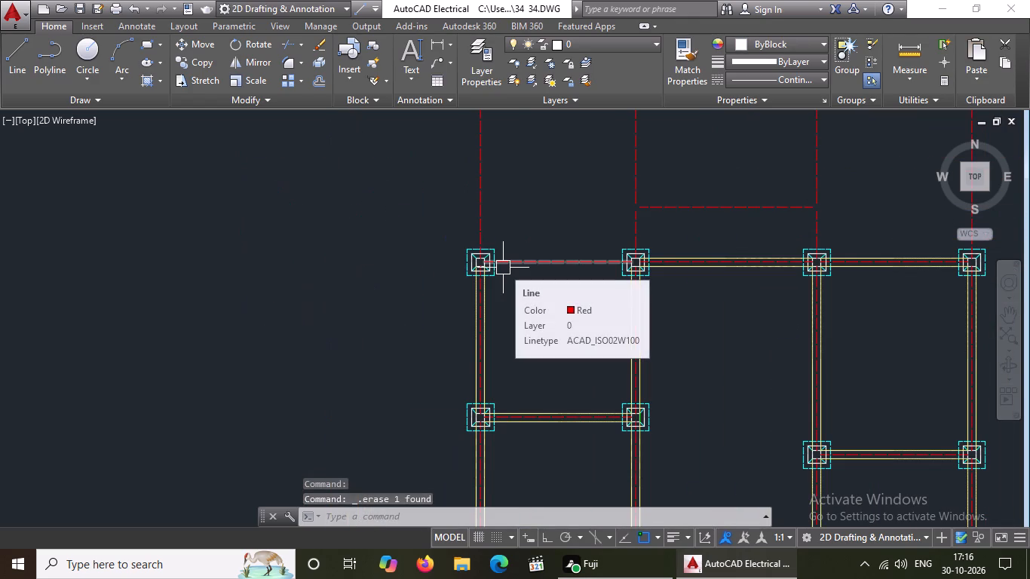
scroll(506, 264, up, 4)
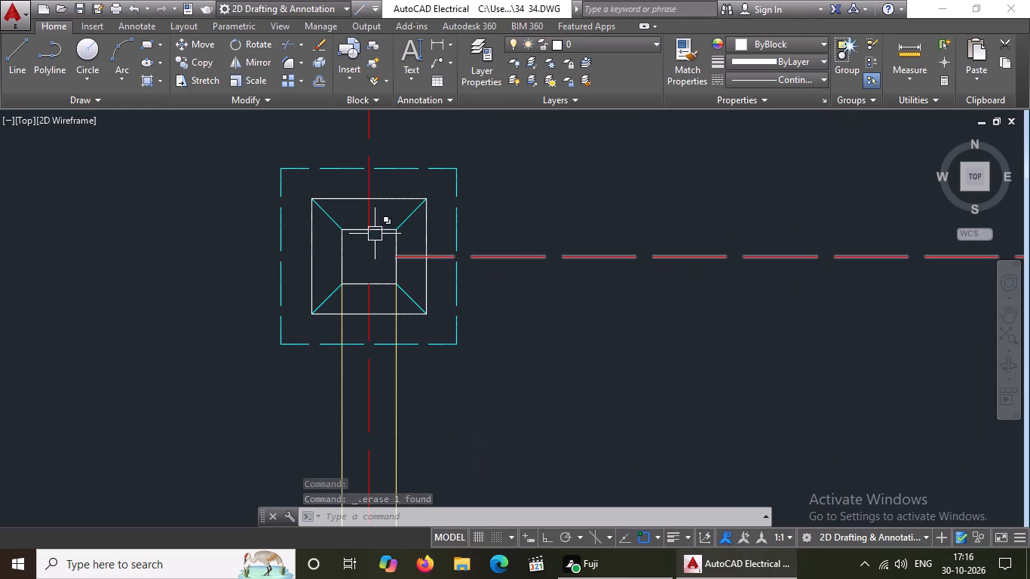
click(389, 217)
click(376, 241)
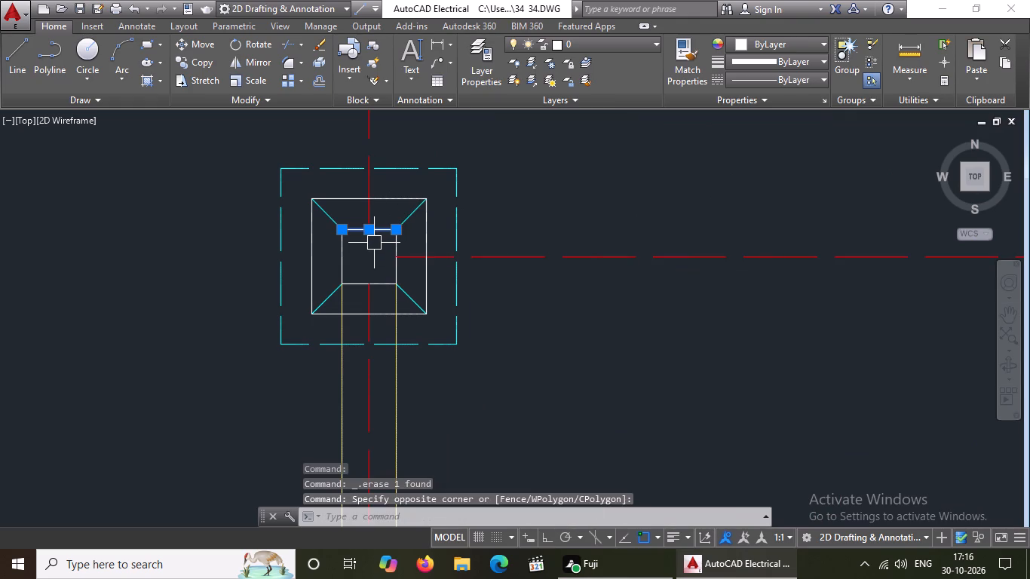
key(Delete)
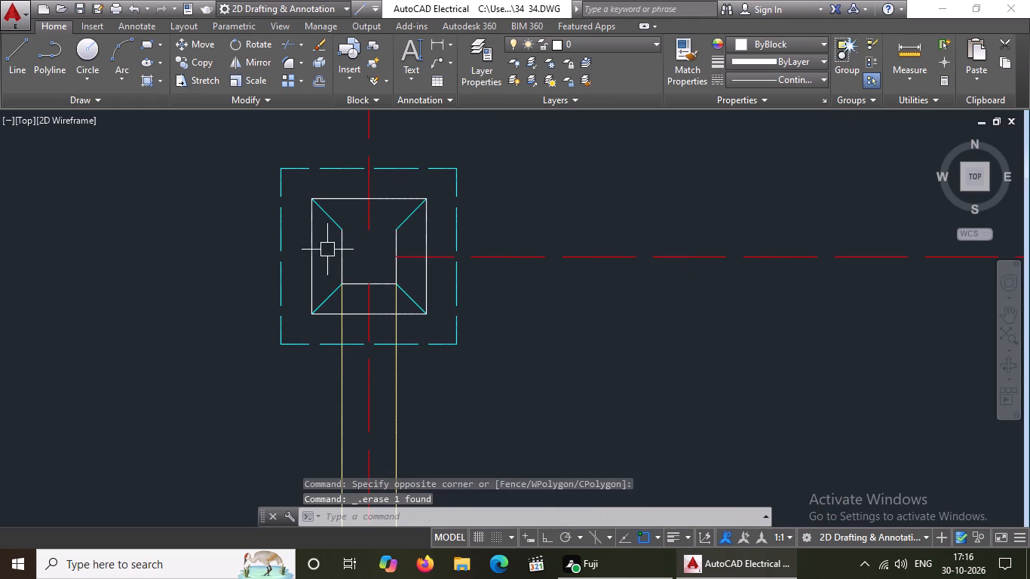
click(326, 249)
click(360, 256)
click(341, 255)
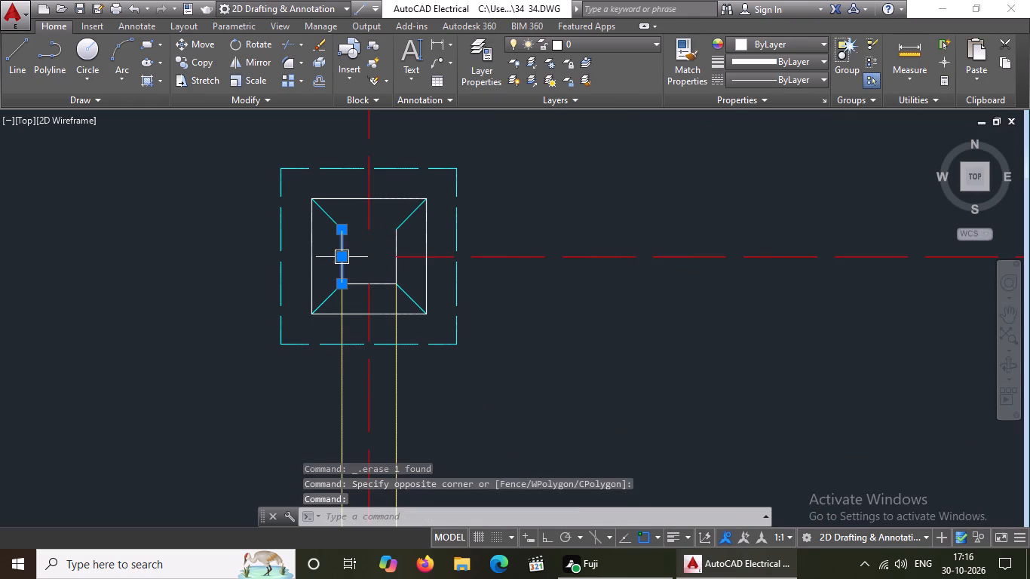
key(Delete)
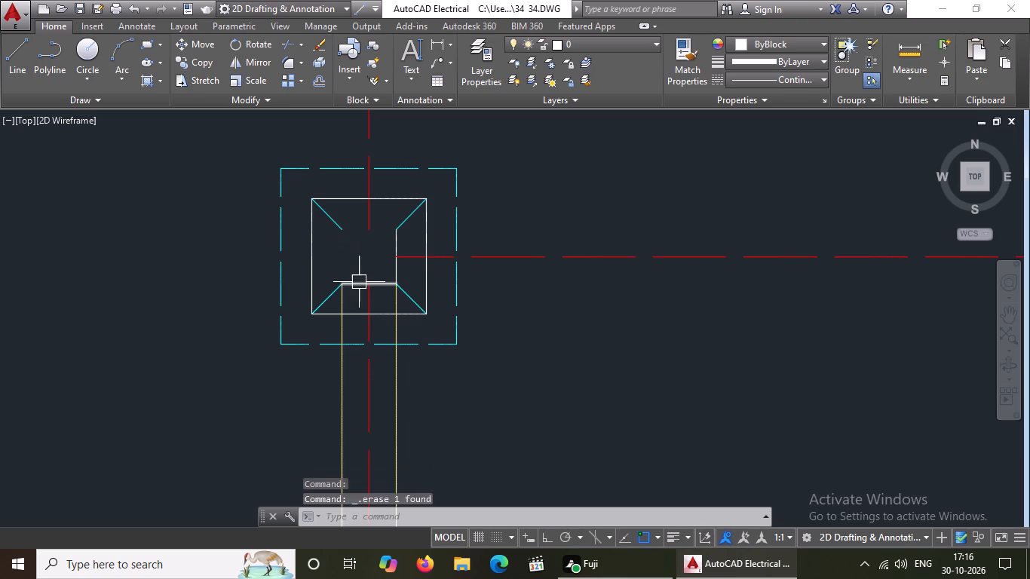
click(359, 282)
key(Delete)
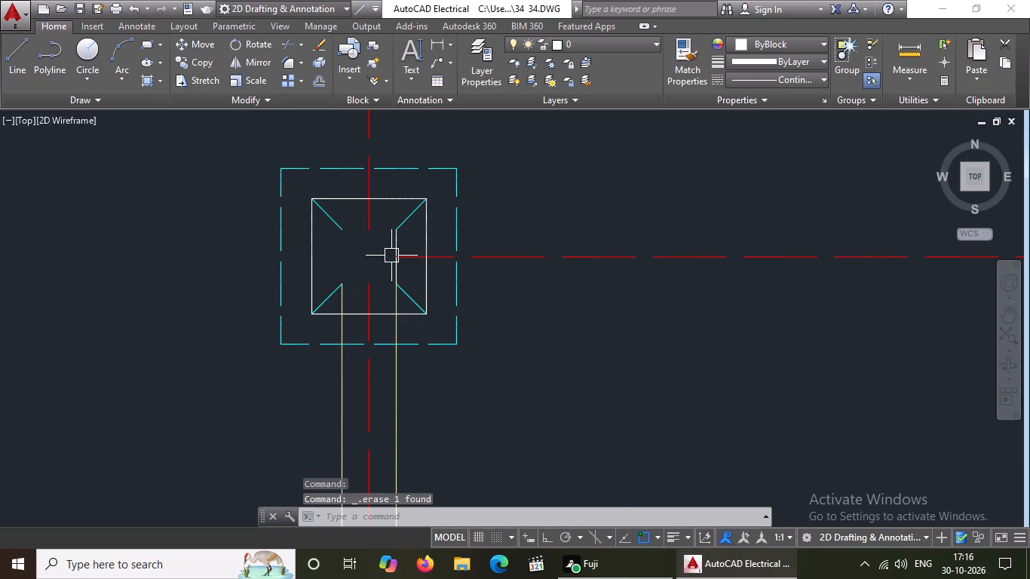
click(396, 249)
key(Delete)
Erase the two northern cyan diagonals and the north and west sides of the larger white square in that westernmost footing.
click(400, 223)
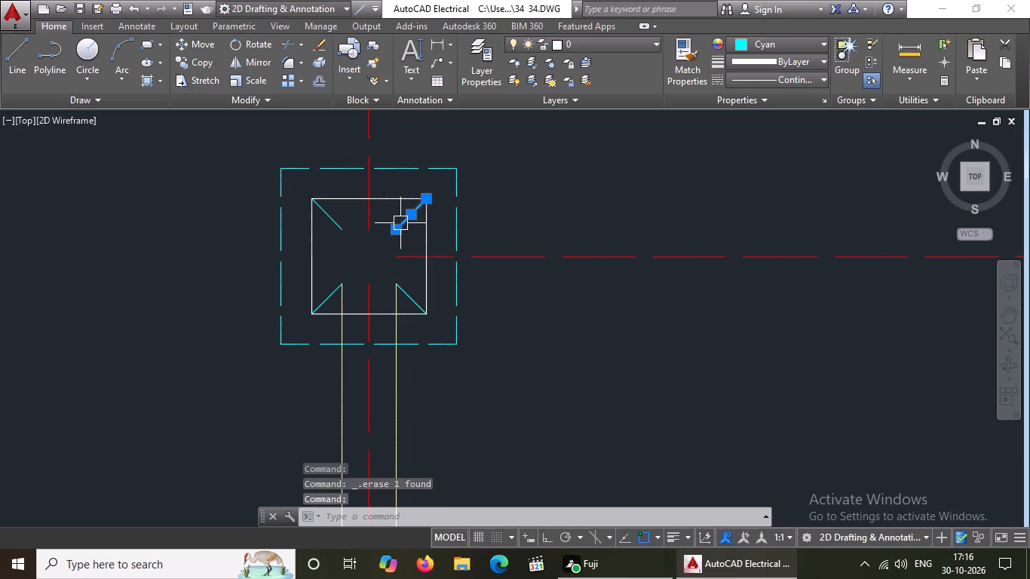
key(Delete)
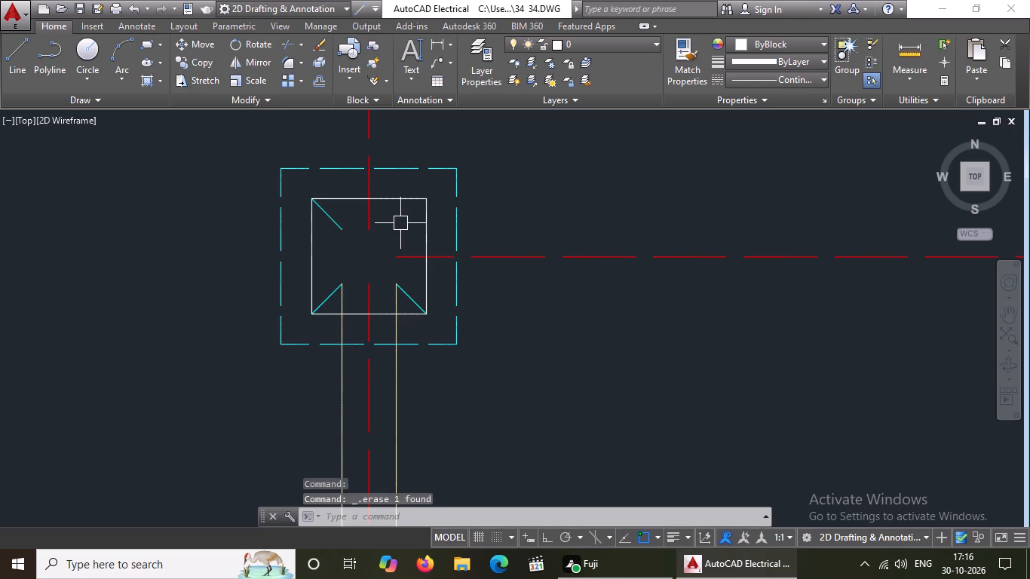
click(357, 249)
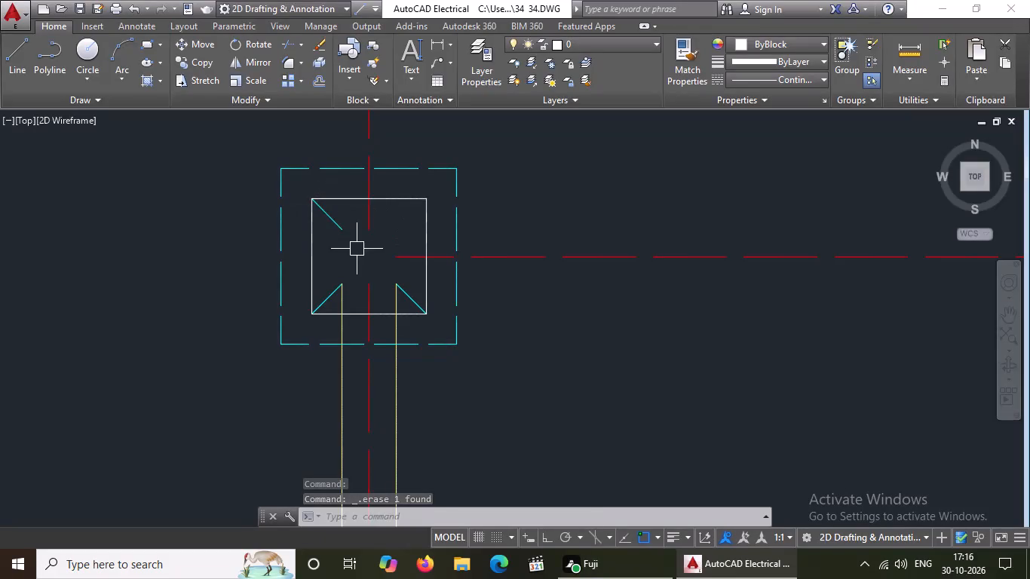
click(314, 192)
key(Delete)
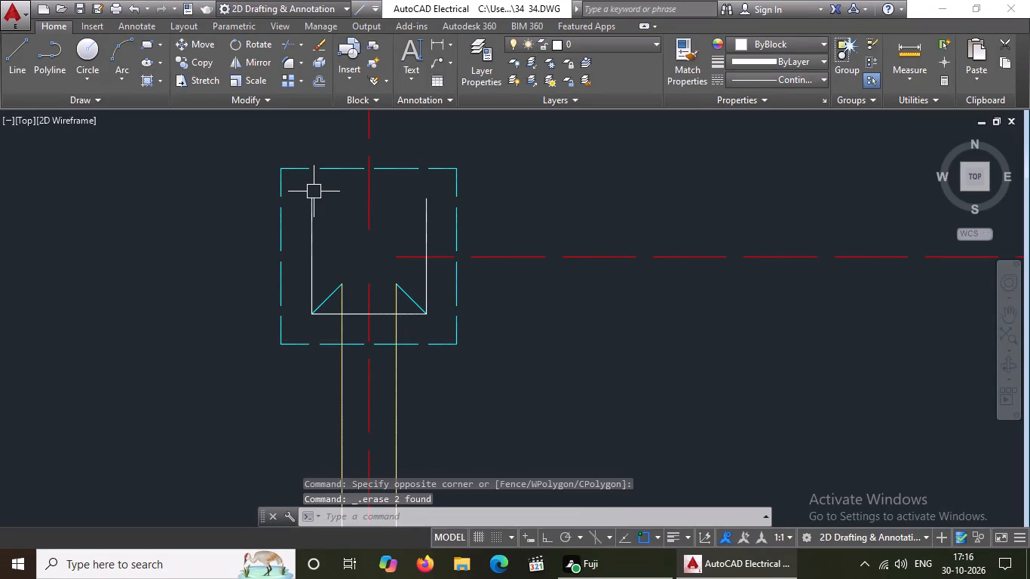
click(302, 243)
click(314, 228)
click(319, 225)
click(289, 249)
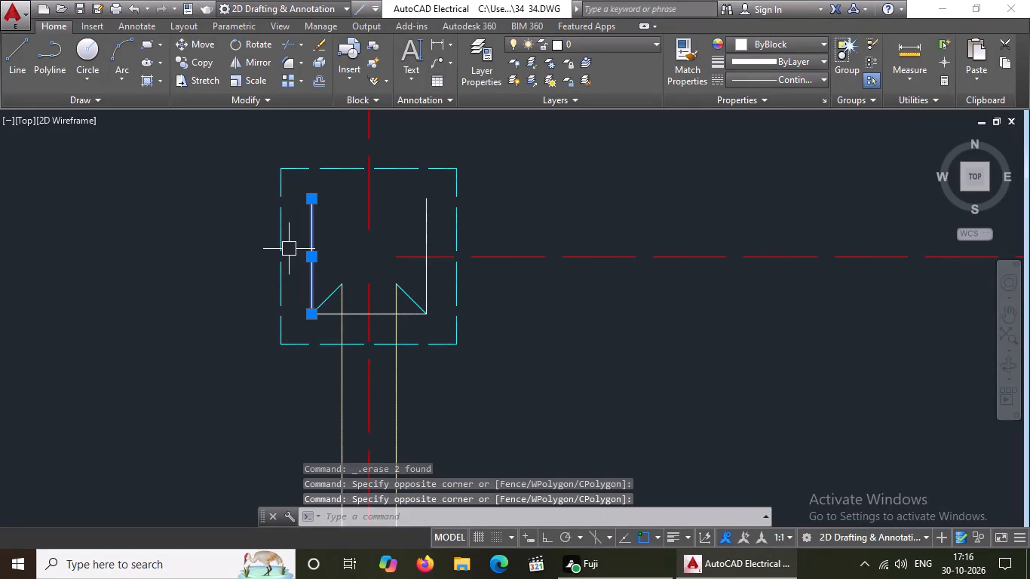
key(Delete)
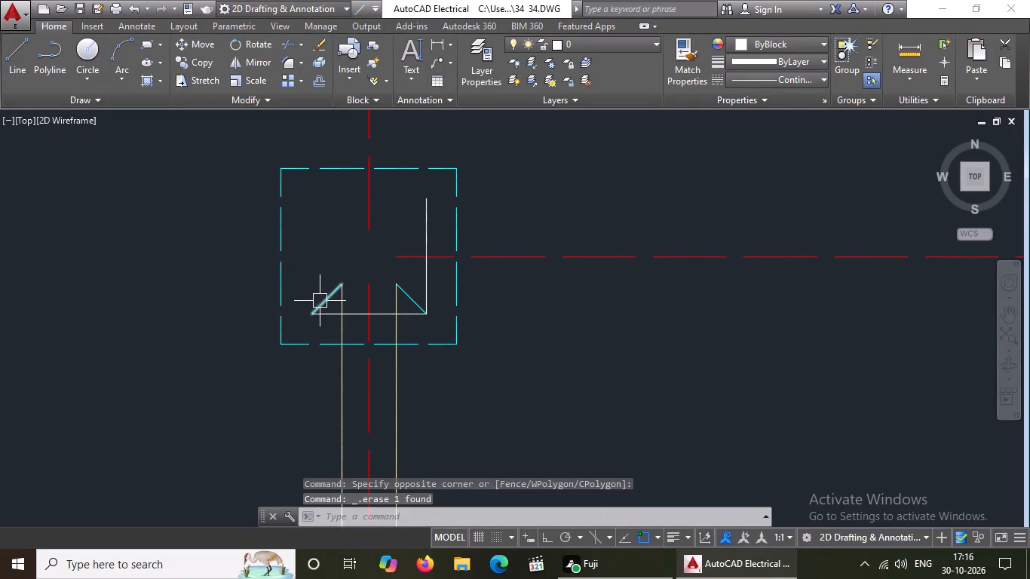
Erase the two southern cyan diagonals and the south and east sides of the larger white square in the same footing.
click(322, 300)
key(Delete)
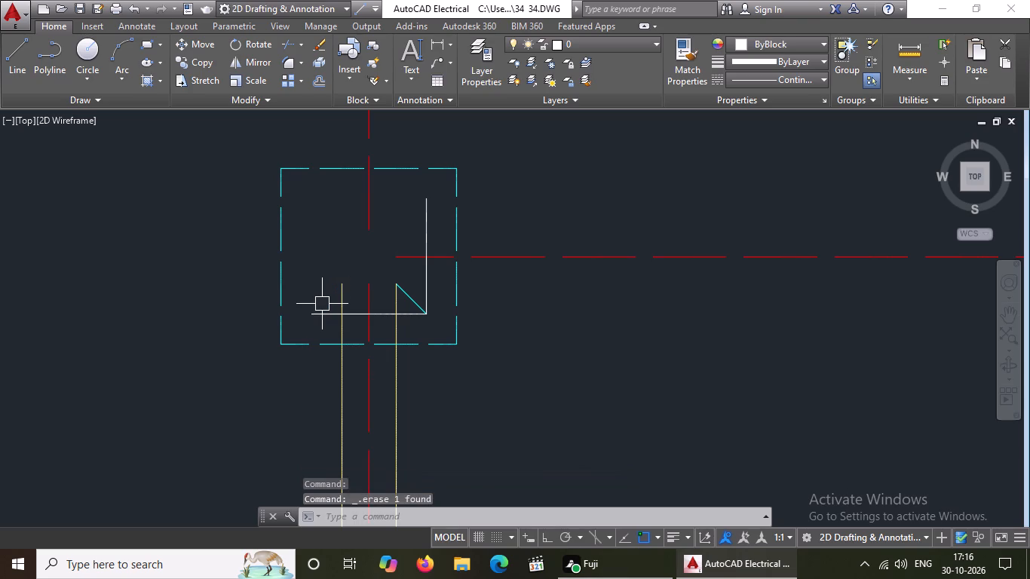
click(322, 315)
key(Delete)
scroll(409, 300, up, 3)
click(410, 299)
key(Delete)
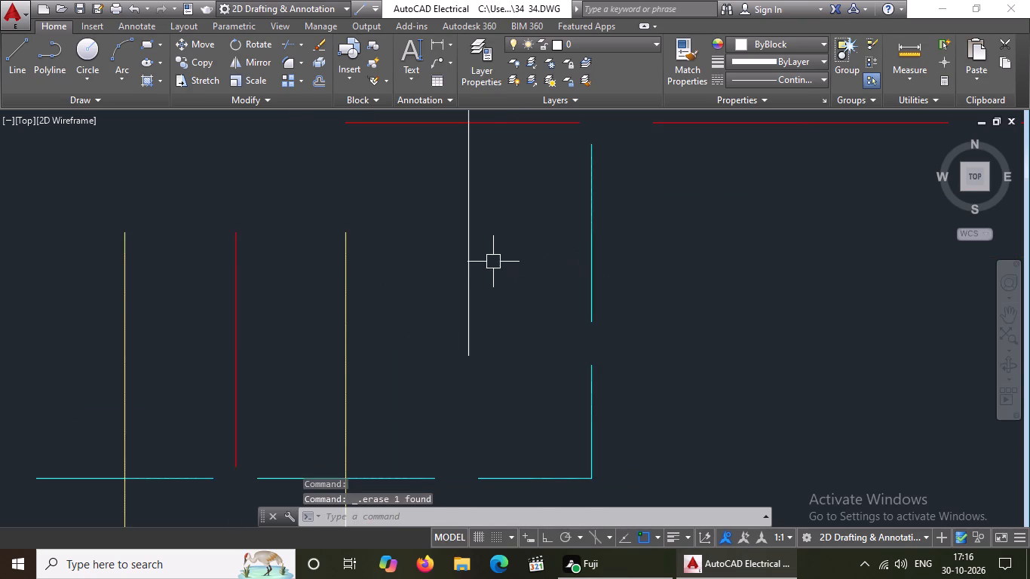
drag(493, 261, 481, 269)
click(360, 335)
key(Delete)
Erase the four sides of the dashed cyan outer square around the westernmost footing position of that row.
scroll(360, 335, down, 5)
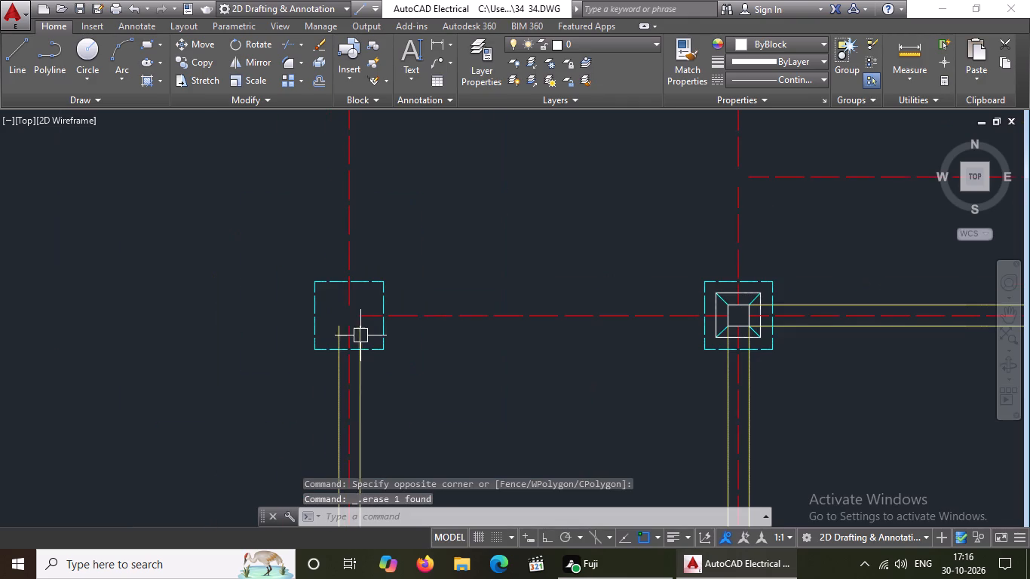
click(329, 280)
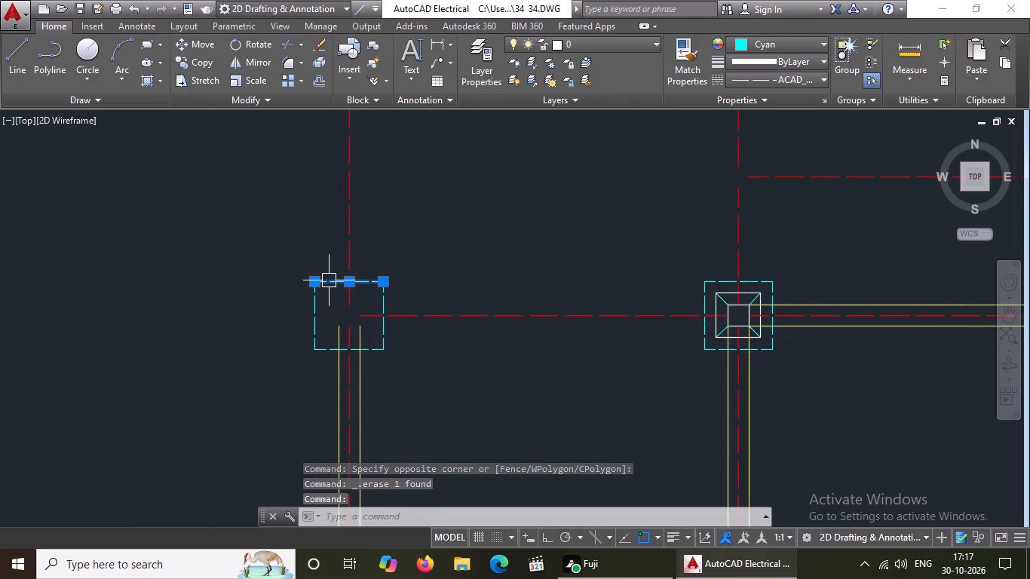
key(Delete)
click(333, 290)
click(250, 317)
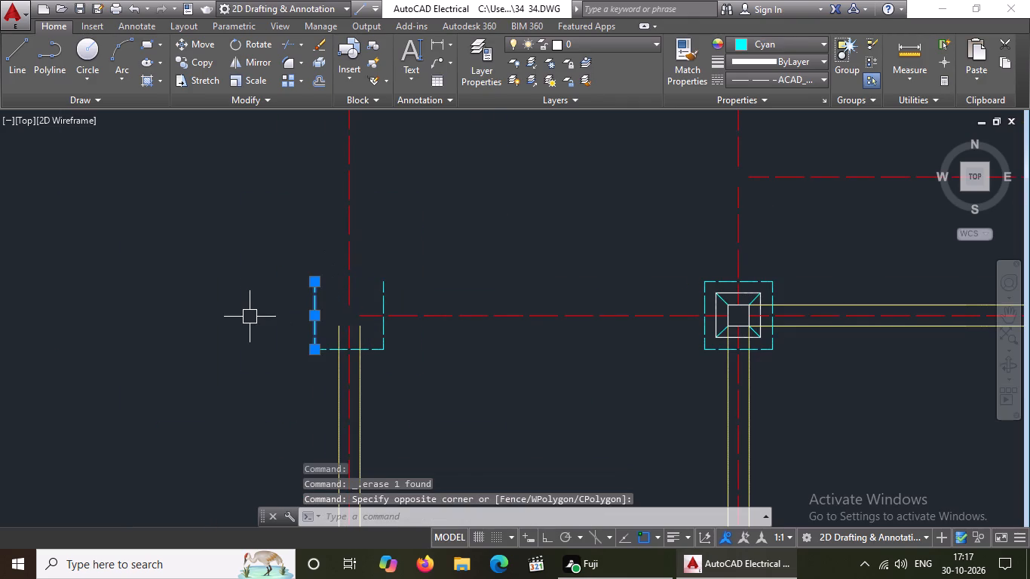
key(Delete)
scroll(348, 303, up, 2)
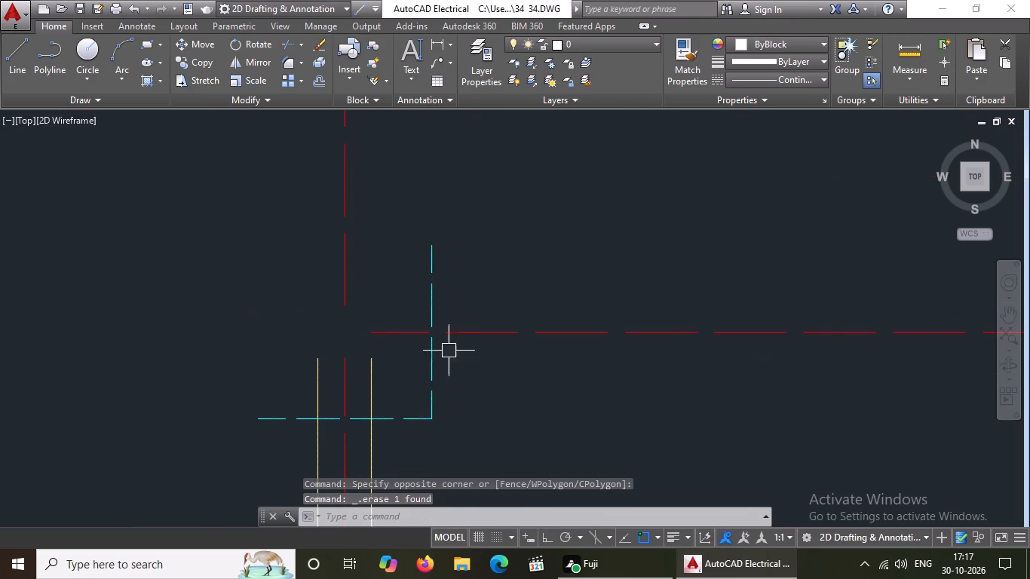
click(451, 363)
click(400, 379)
key(Delete)
drag(420, 396, 424, 403)
click(429, 440)
click(411, 397)
click(383, 448)
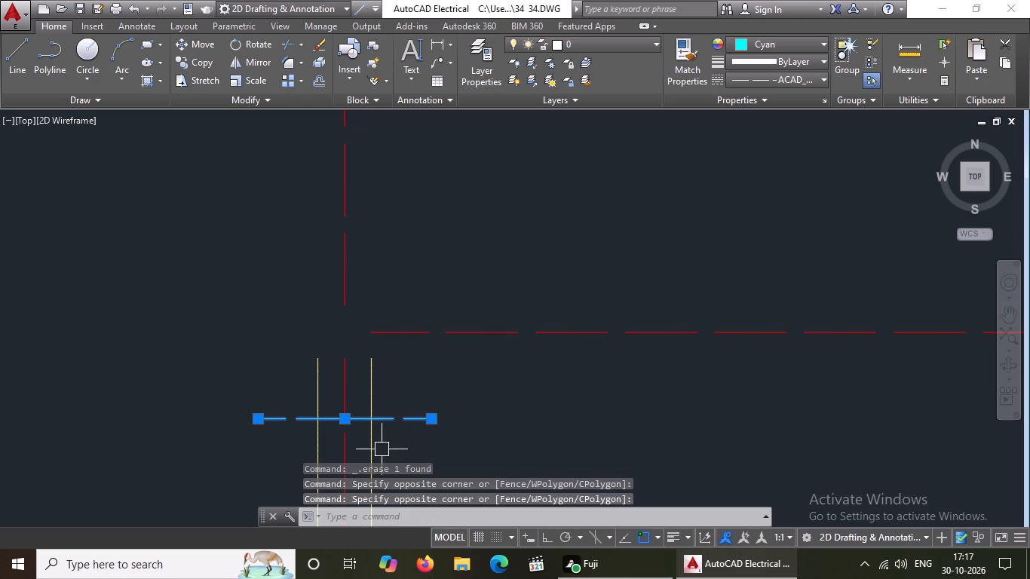
key(Delete)
Erase both yellow vertical beam lines running south from the cleared westernmost footing position to the footing below.
scroll(382, 449, down, 2)
scroll(502, 306, down, 3)
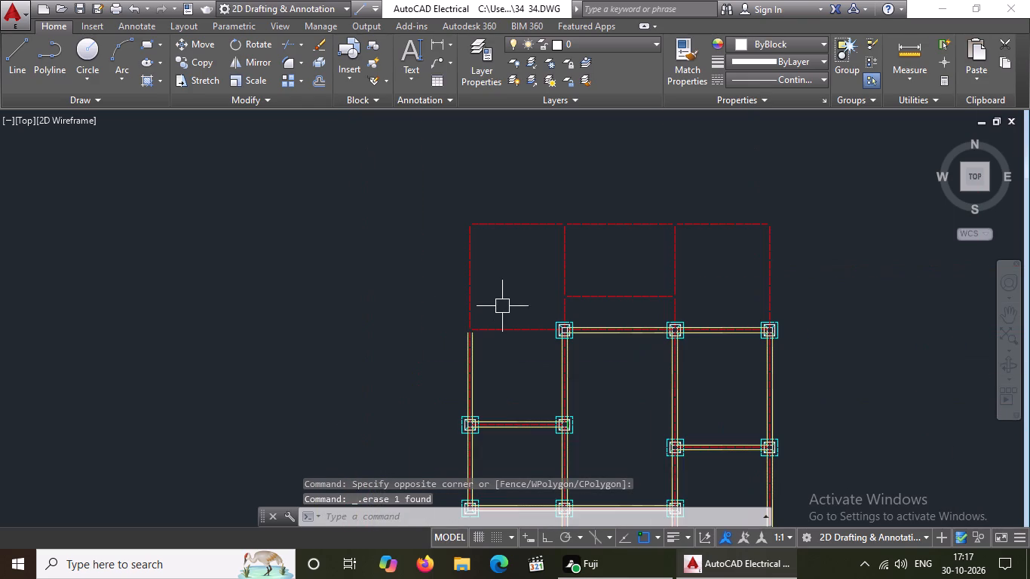
scroll(498, 366, up, 2)
click(431, 338)
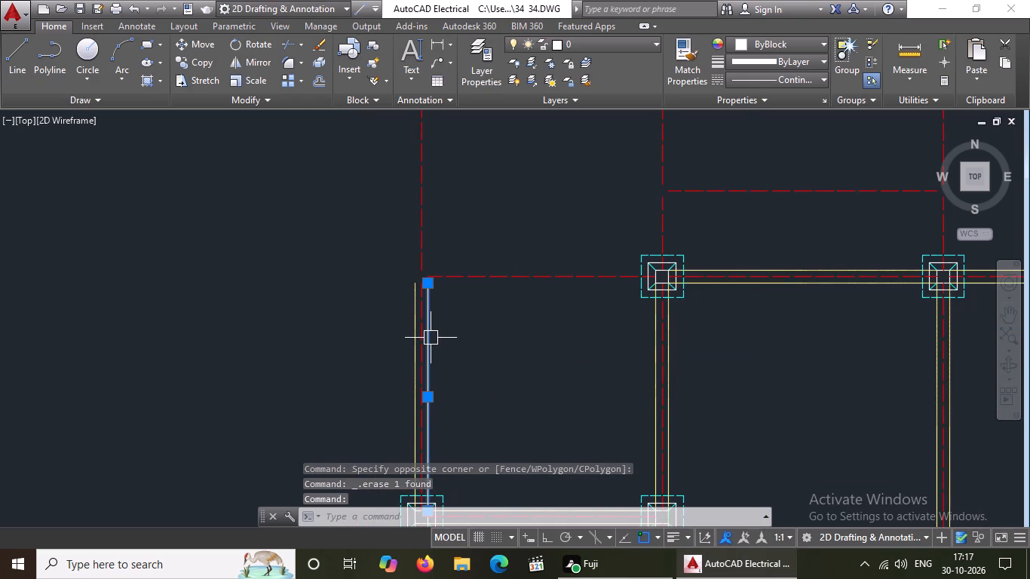
key(Delete)
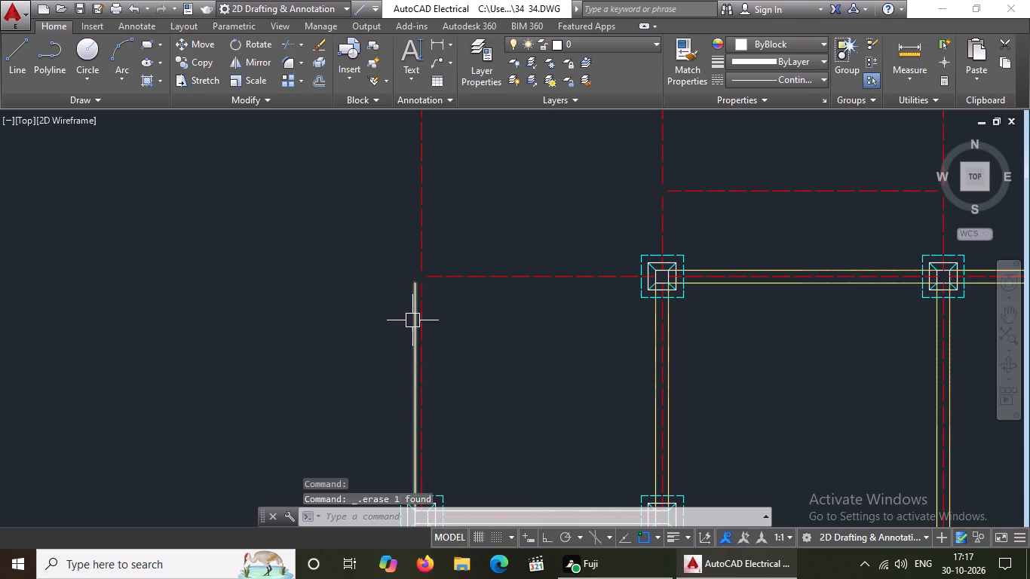
click(412, 320)
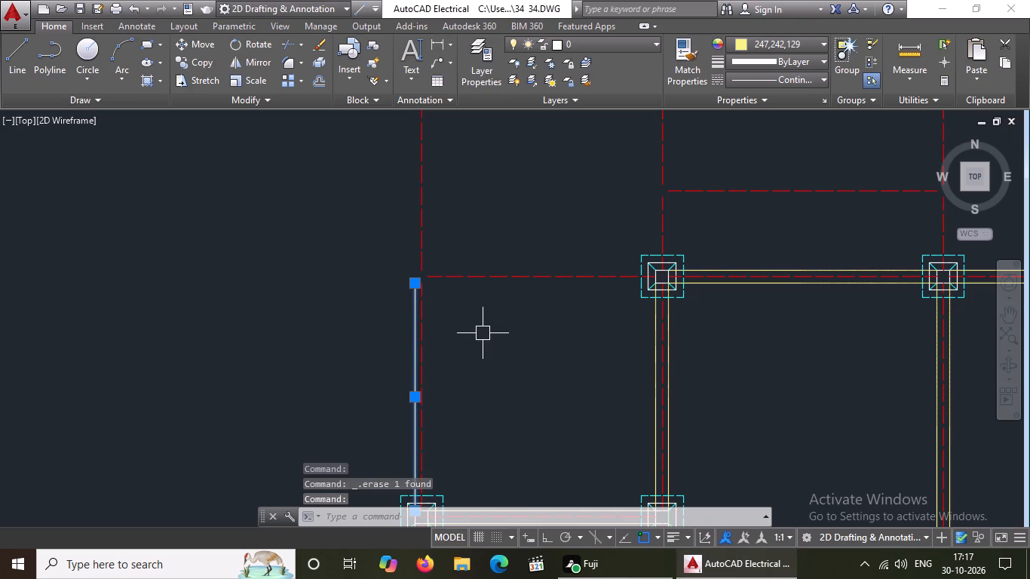
key(Delete)
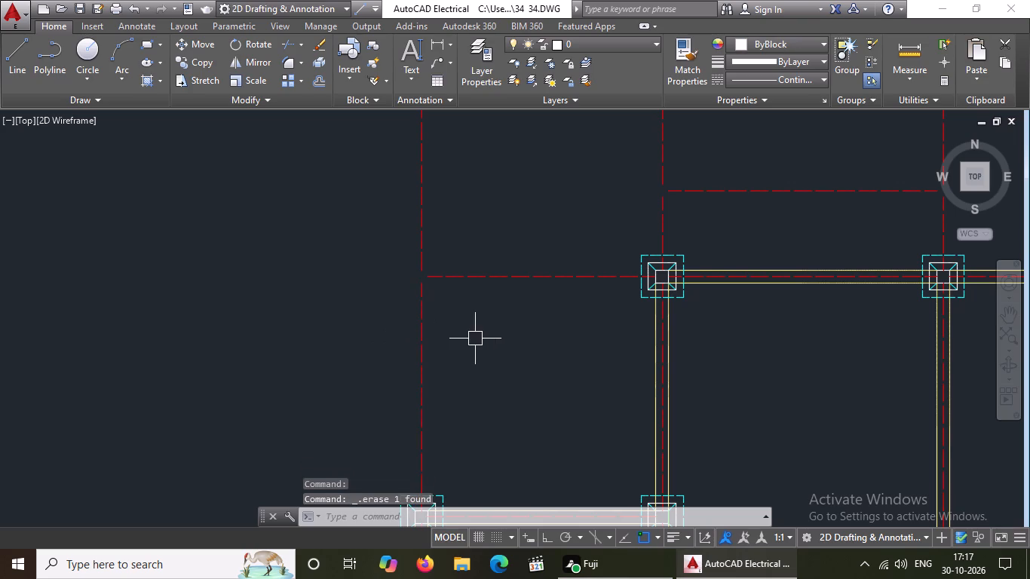
Erase the four sides of the innermost white square in the westernmost footing still remaining in the northernmost row.
scroll(475, 339, down, 2)
scroll(555, 334, up, 6)
click(501, 241)
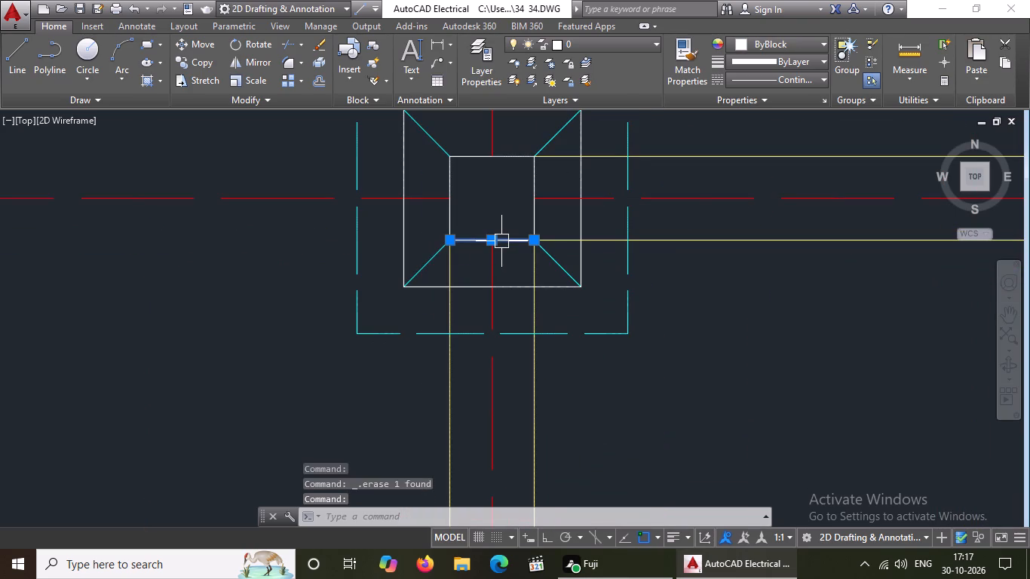
key(Delete)
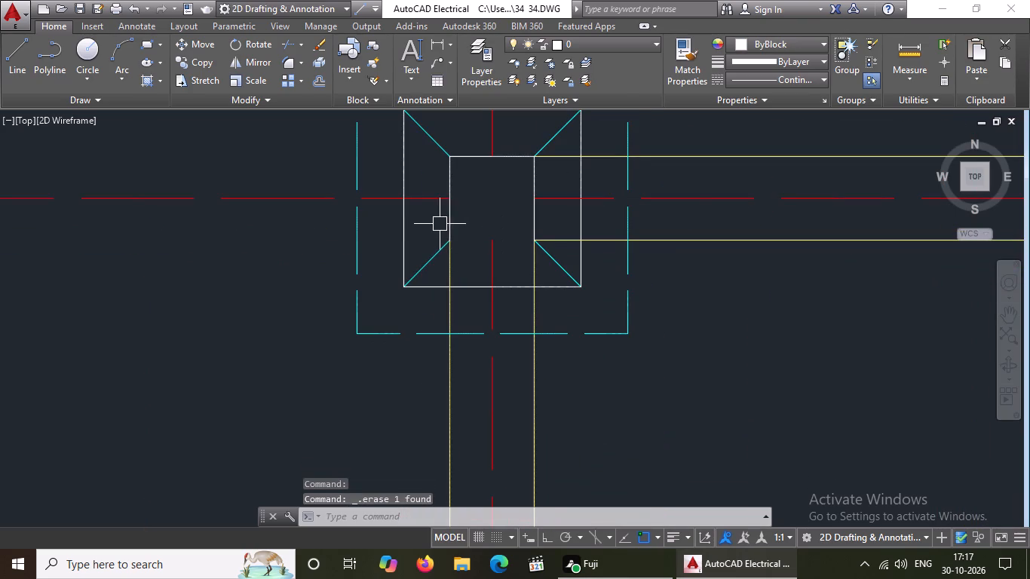
click(446, 222)
key(Delete)
click(500, 157)
key(Delete)
click(537, 212)
key(Delete)
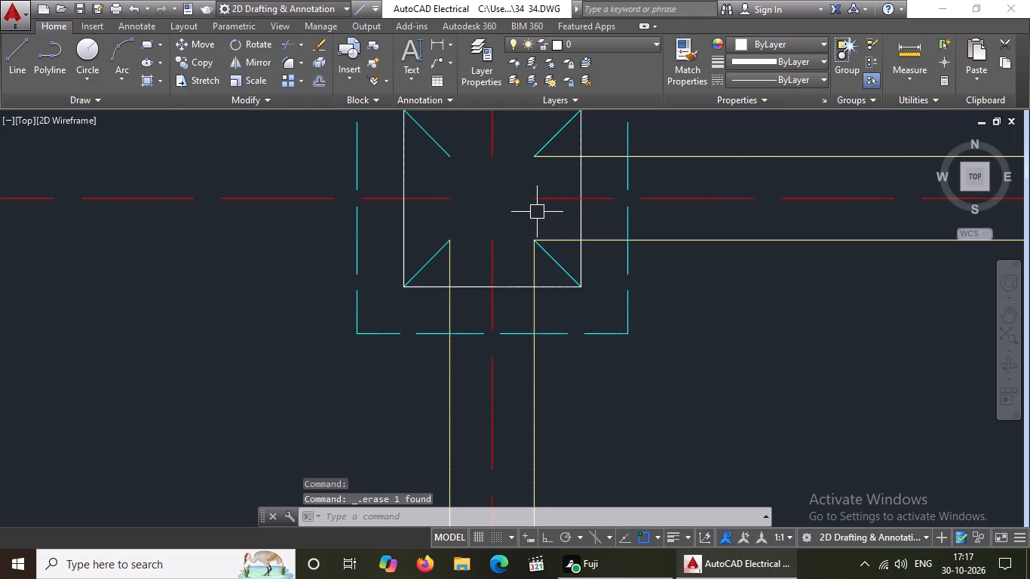
Erase the four cyan corner diagonals in the westernmost footing still remaining in the northernmost row.
click(549, 262)
key(Delete)
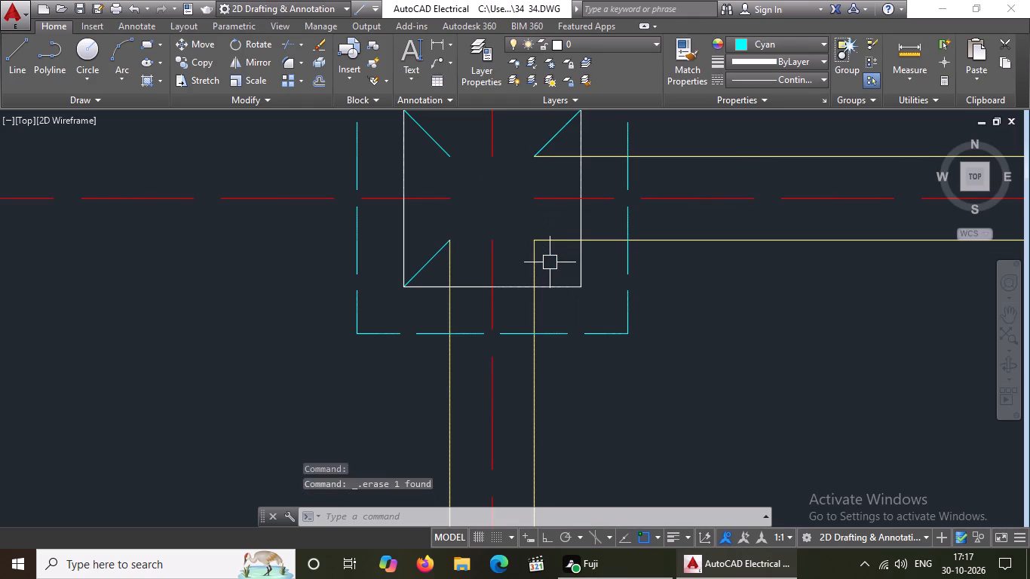
click(430, 258)
key(Delete)
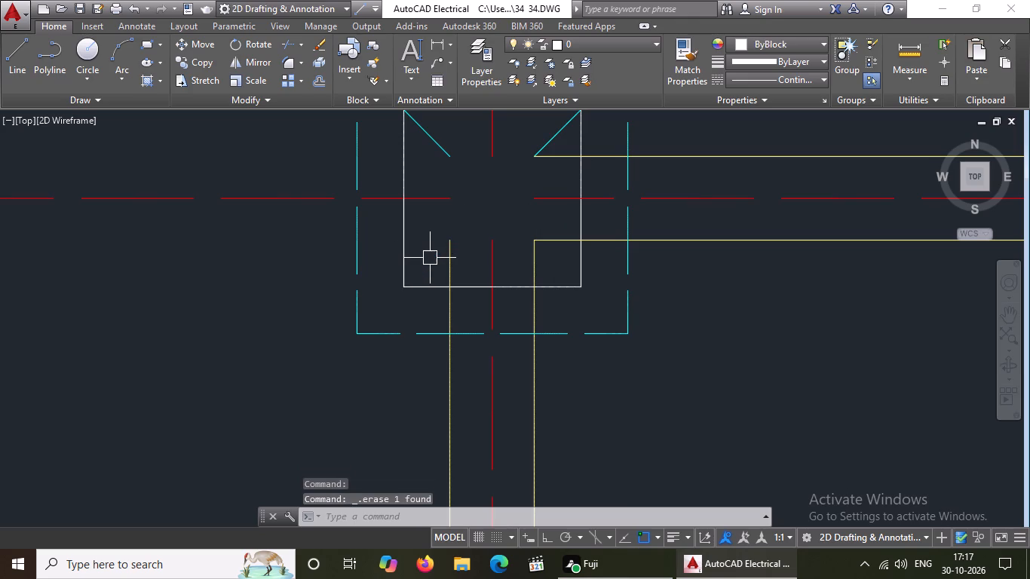
scroll(431, 258, down, 2)
scroll(425, 216, up, 2)
click(445, 202)
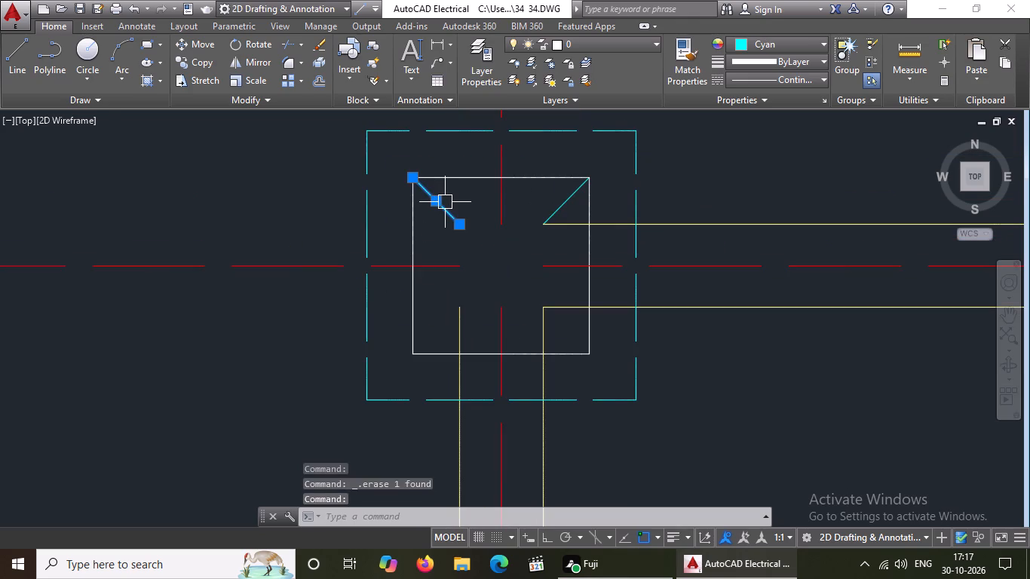
key(Delete)
click(569, 191)
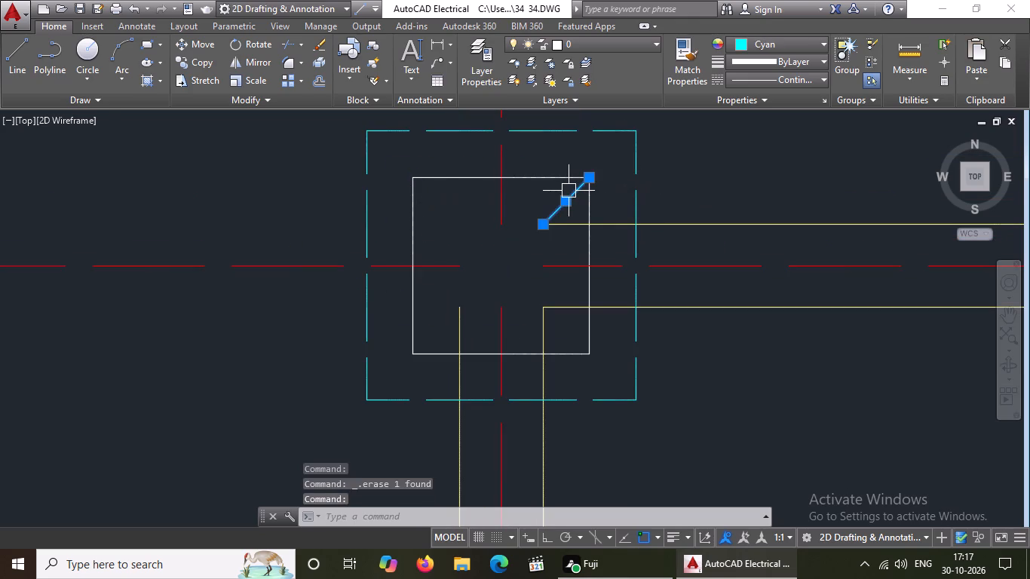
key(Delete)
Erase the north, west and south sides of the remaining white square in the same footing.
scroll(569, 191, down, 2)
click(566, 187)
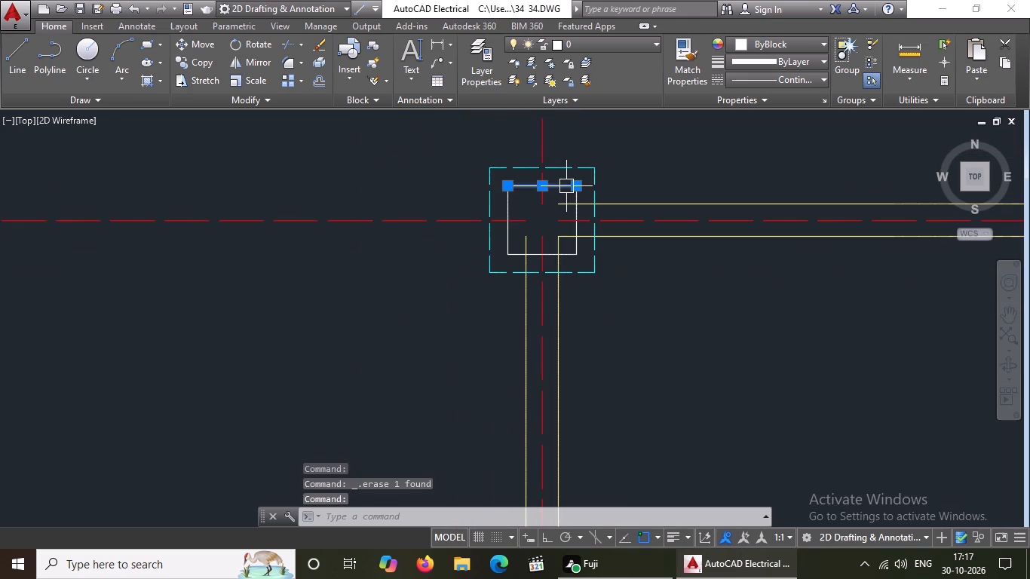
key(Delete)
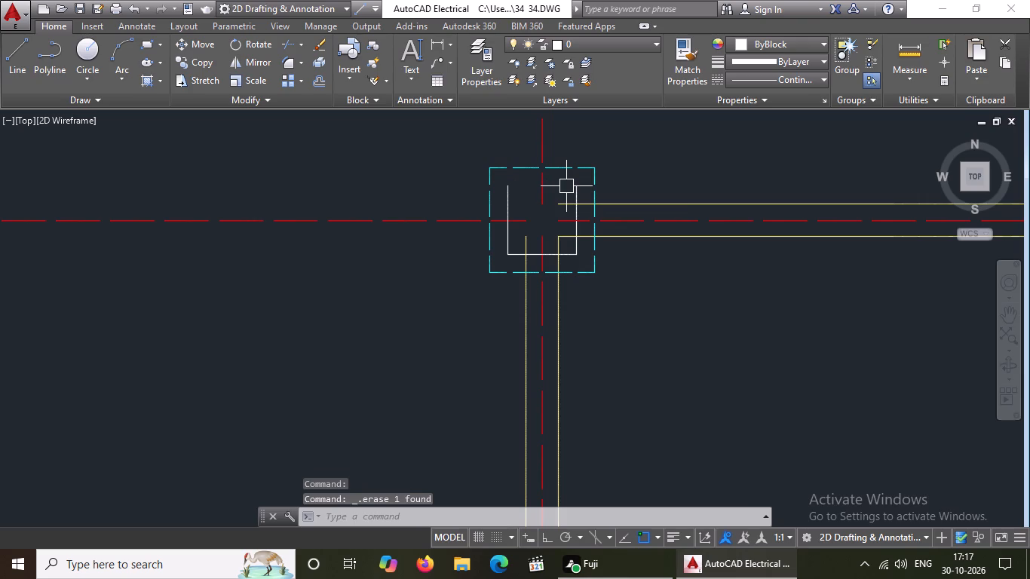
click(501, 229)
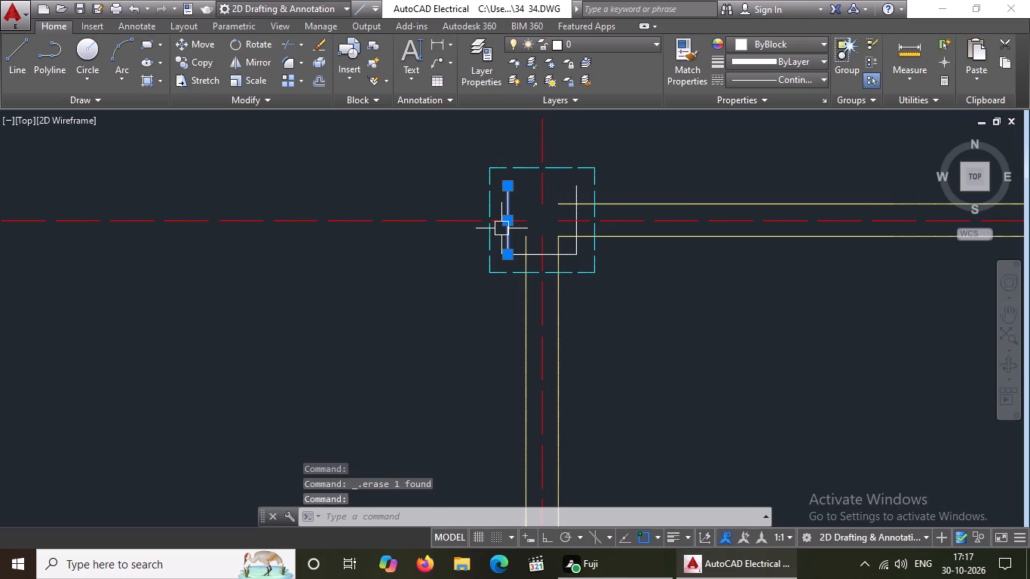
key(Delete)
scroll(569, 254, up, 2)
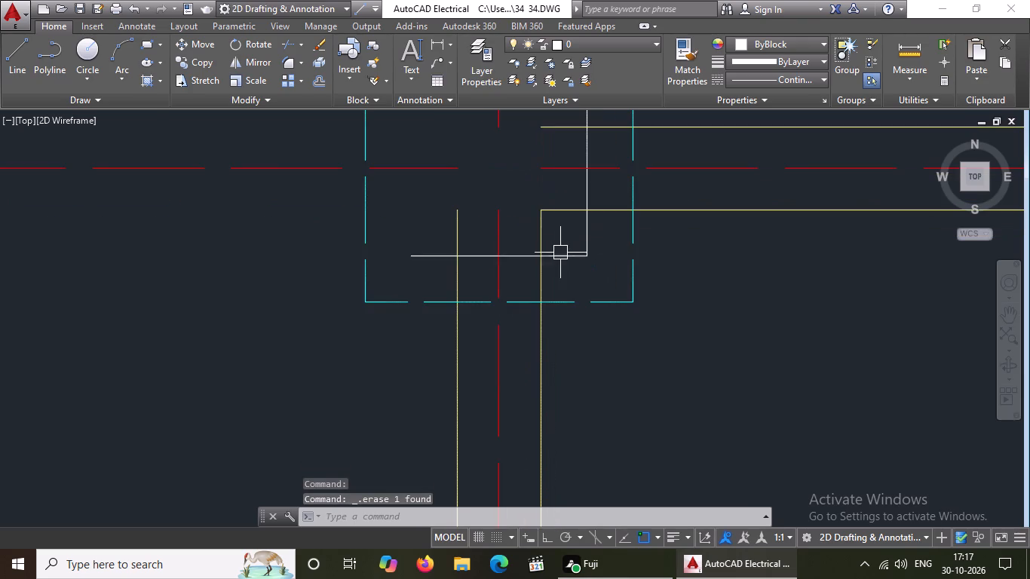
click(556, 253)
key(Delete)
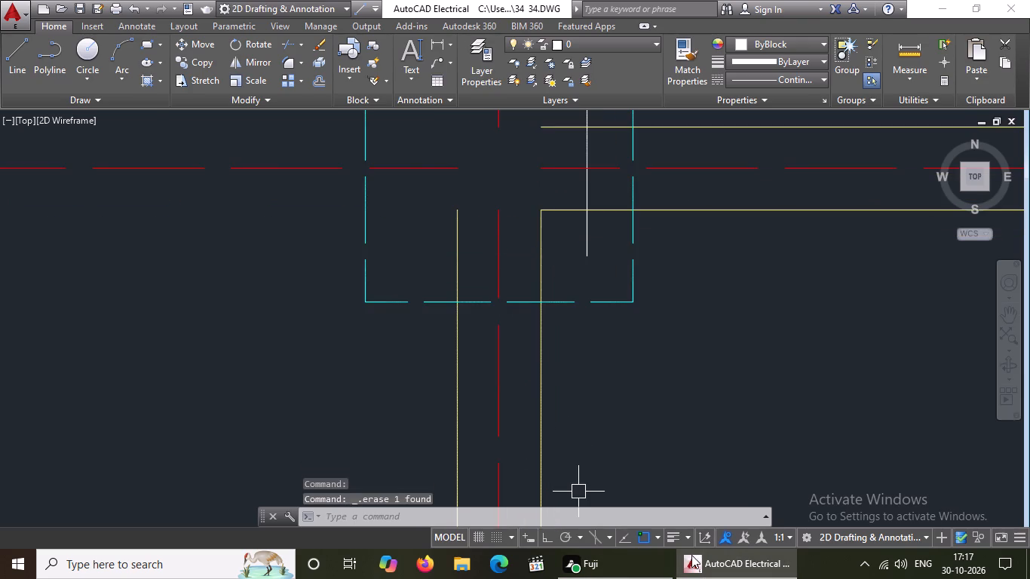
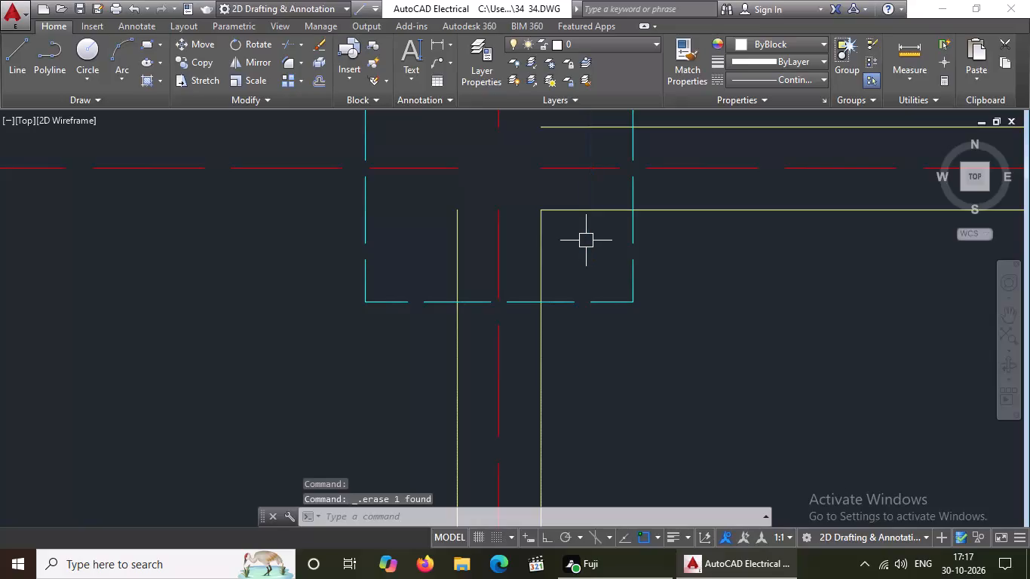
Erase the four sides of the dashed cyan square around the westernmost footing position in the northernmost remaining row.
scroll(586, 247, down, 3)
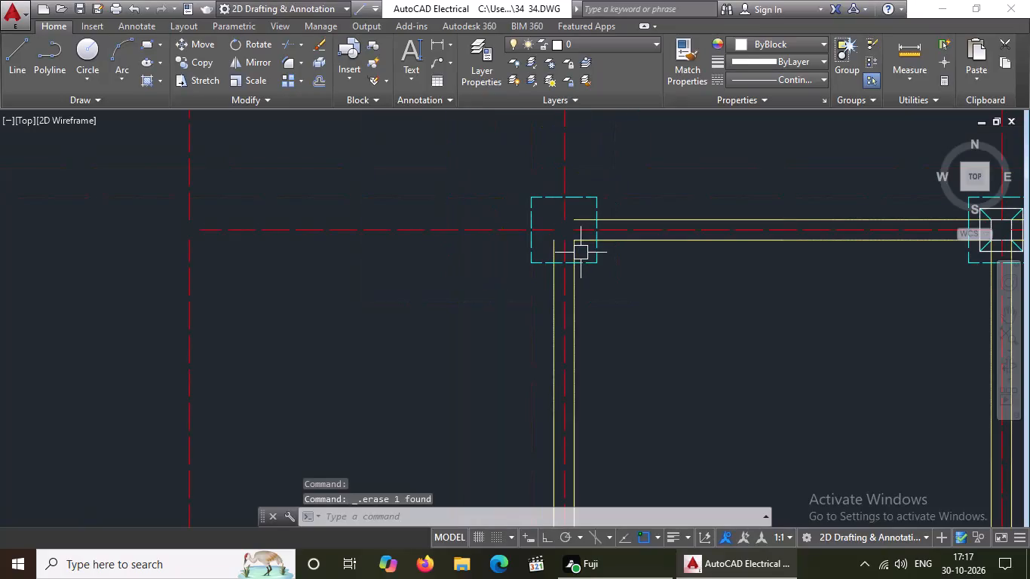
click(544, 195)
key(Delete)
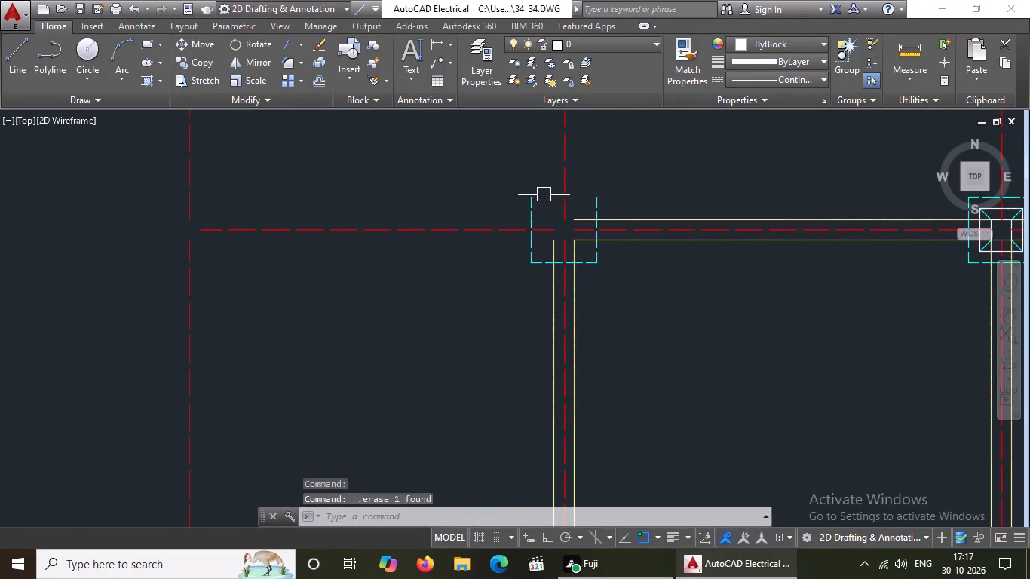
click(538, 201)
click(489, 223)
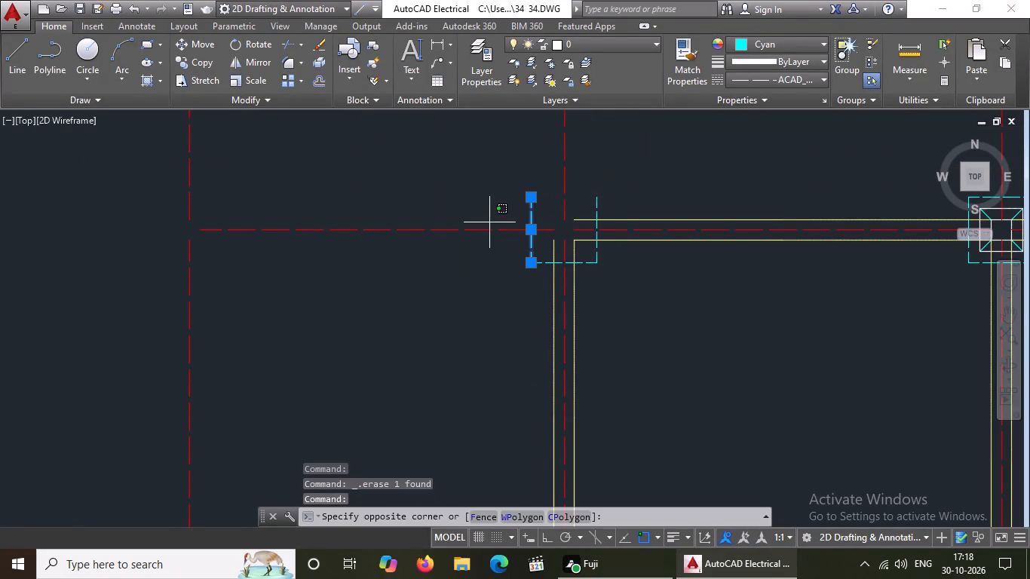
key(Delete)
click(530, 179)
click(536, 201)
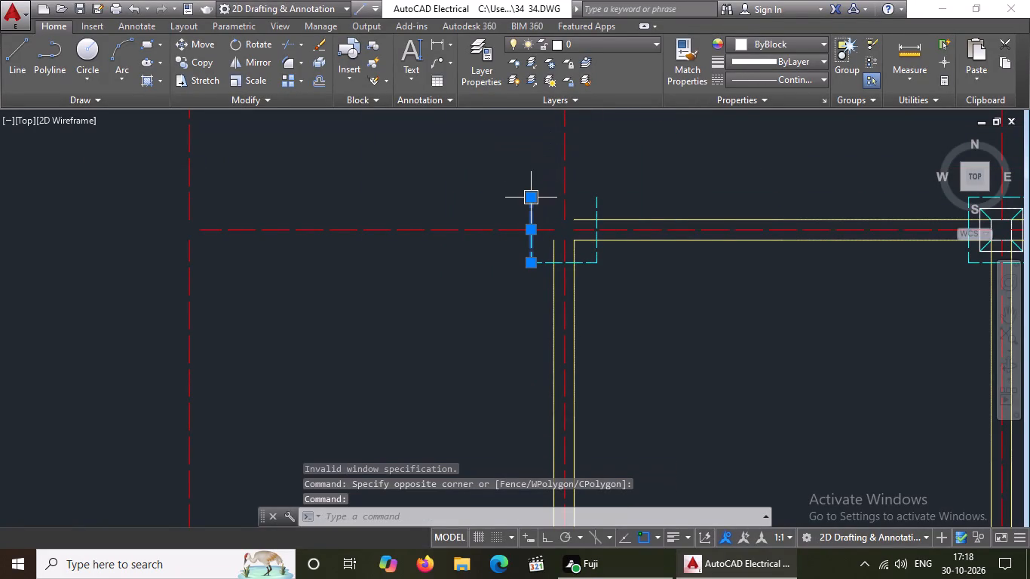
key(Delete)
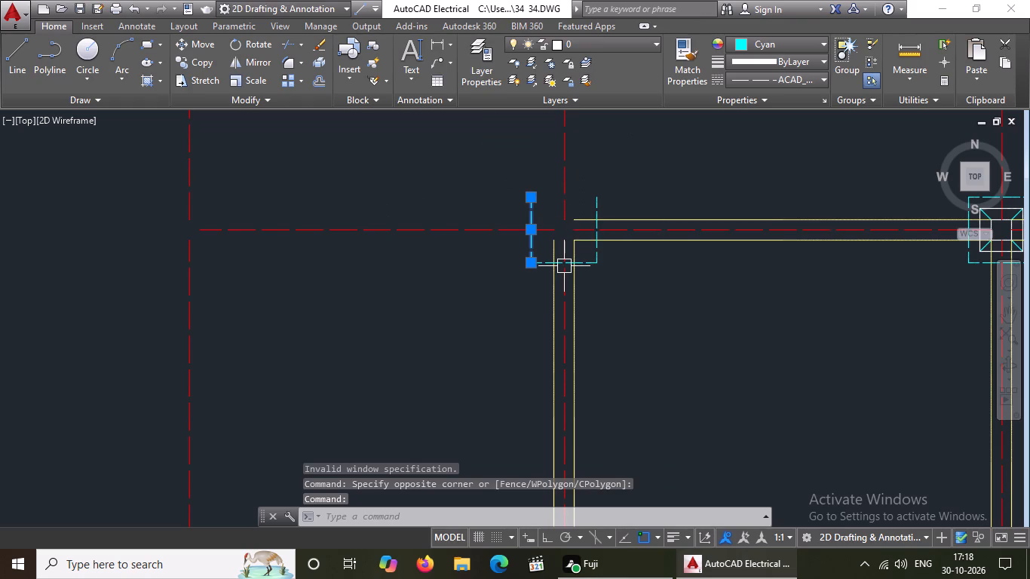
key(Delete)
click(590, 247)
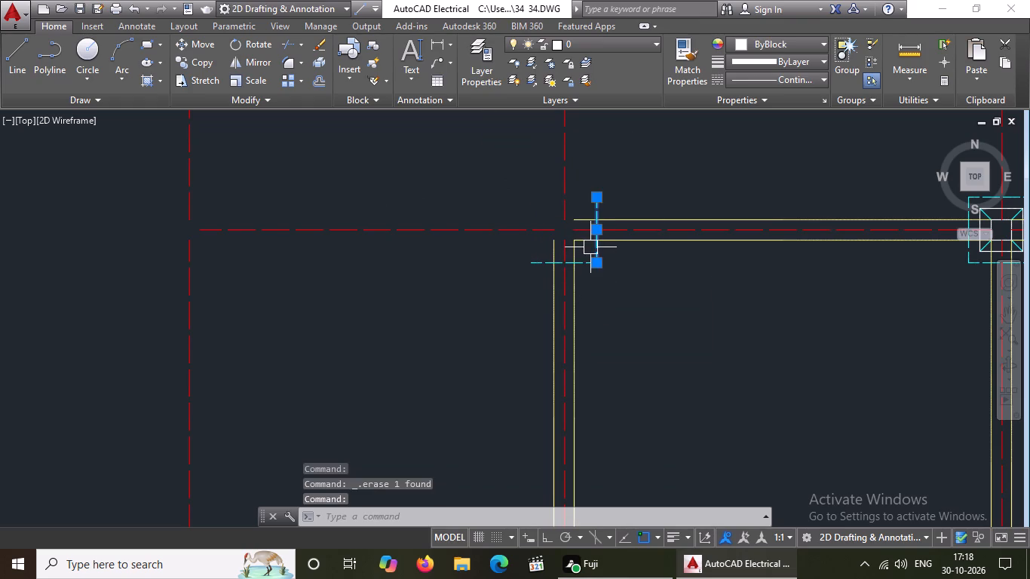
key(Delete)
click(597, 261)
key(Delete)
Erase both horizontal yellow beam lines running east from the cleared footing position to the next footing.
scroll(592, 270, down, 3)
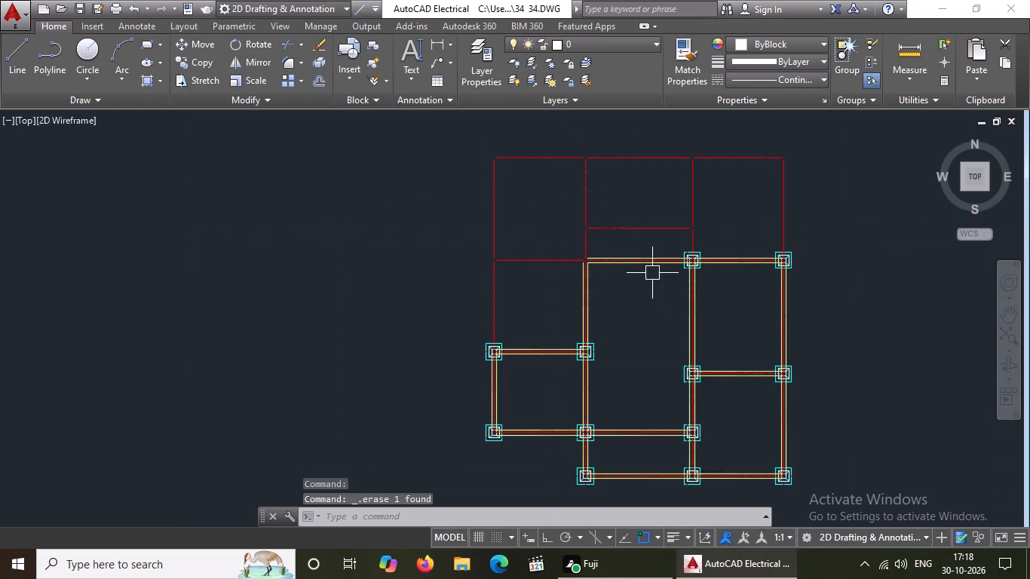
scroll(653, 270, up, 2)
click(599, 235)
key(Delete)
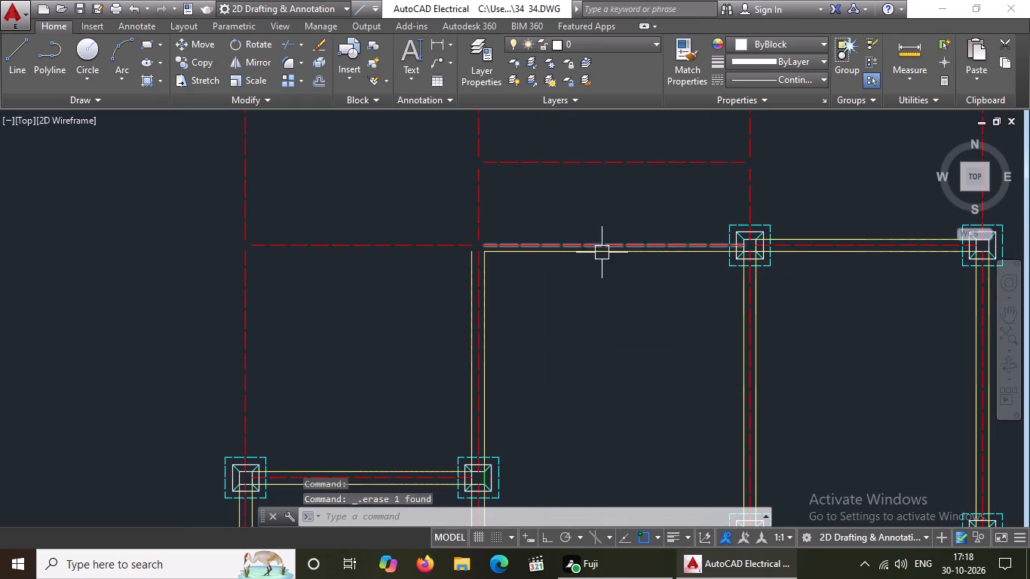
click(602, 253)
key(Delete)
Erase the innermost white square's four sides and the northwest cyan diagonal in the westernmost footing still remaining in the northernmost row.
scroll(594, 276, down, 2)
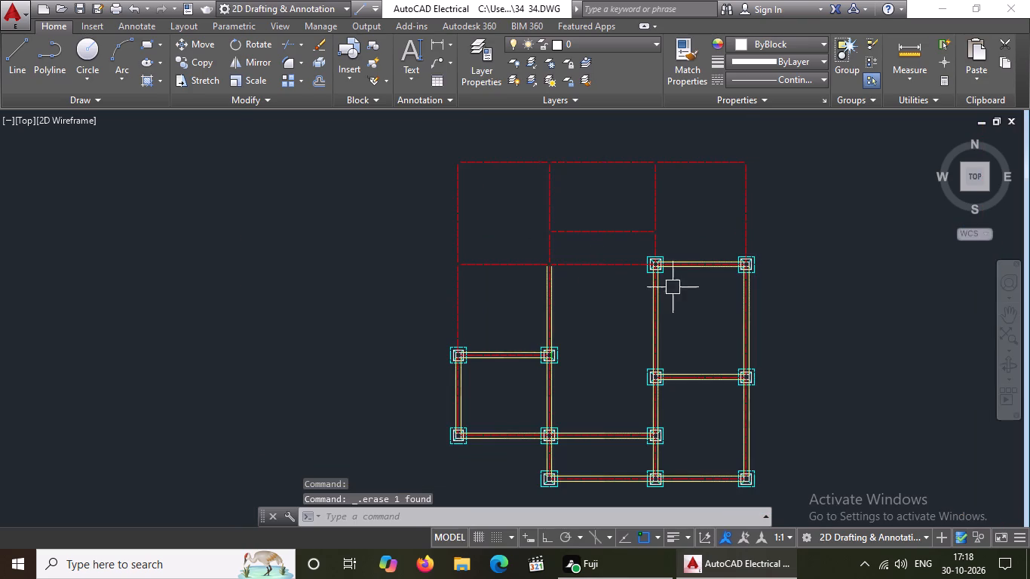
scroll(660, 263, up, 5)
click(599, 277)
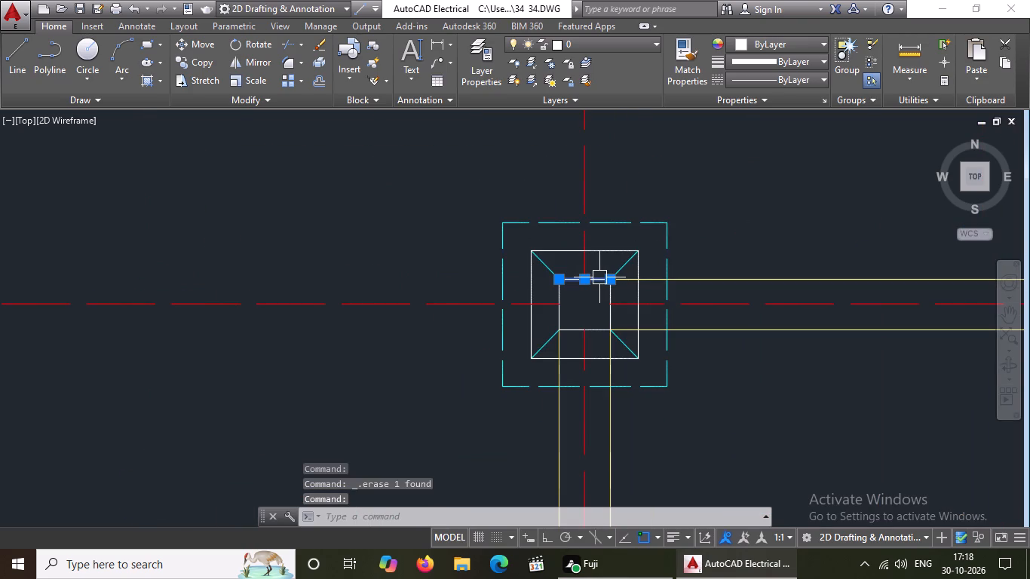
key(Delete)
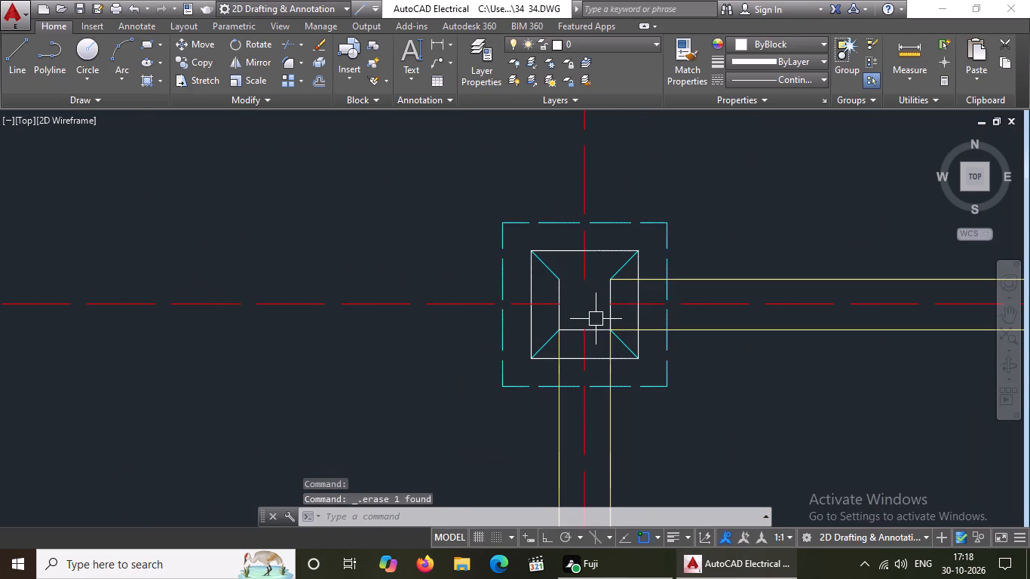
click(596, 319)
click(596, 333)
key(Delete)
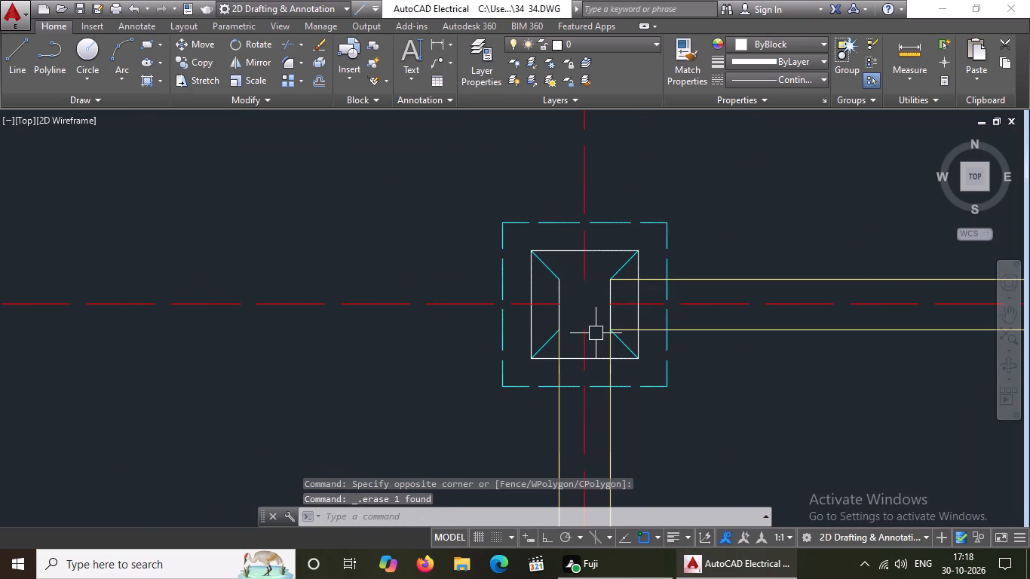
drag(541, 320, 562, 314)
click(573, 309)
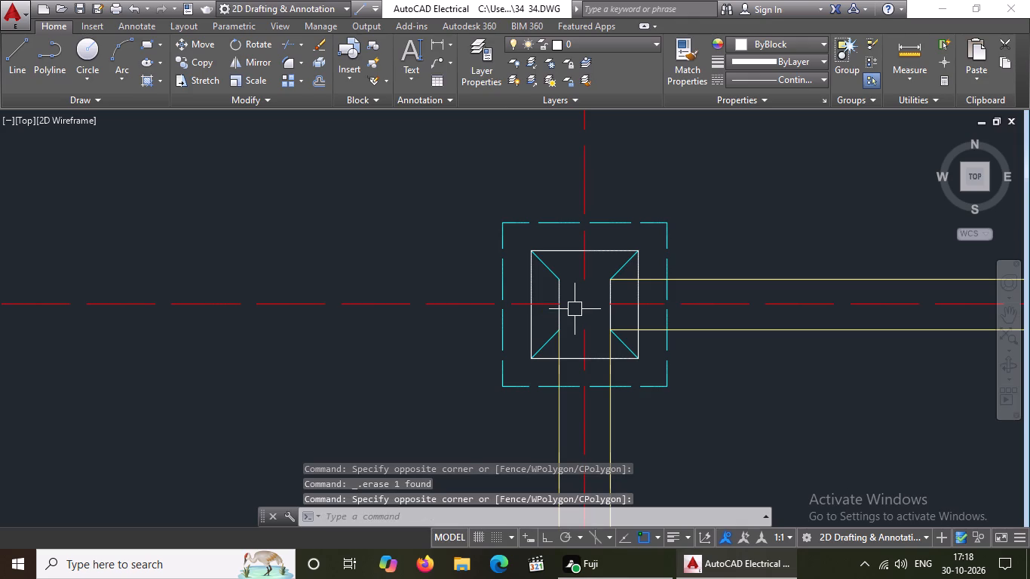
click(575, 308)
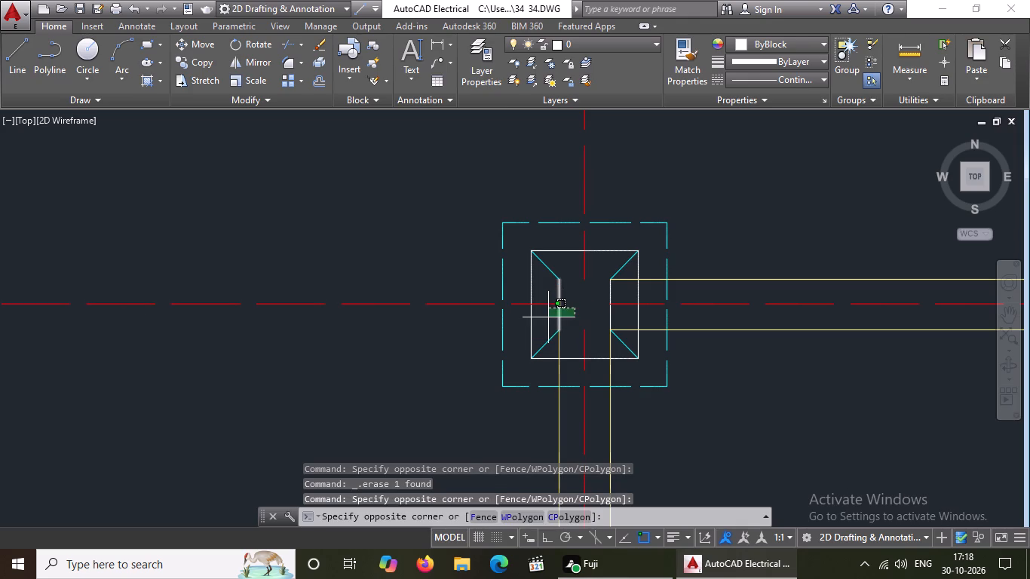
click(550, 317)
key(Delete)
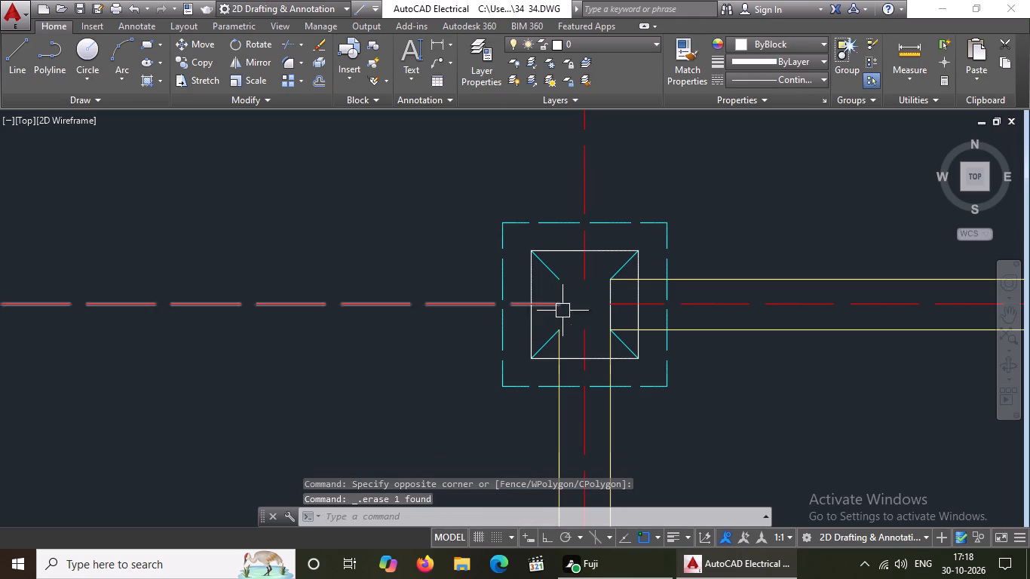
click(610, 315)
key(Delete)
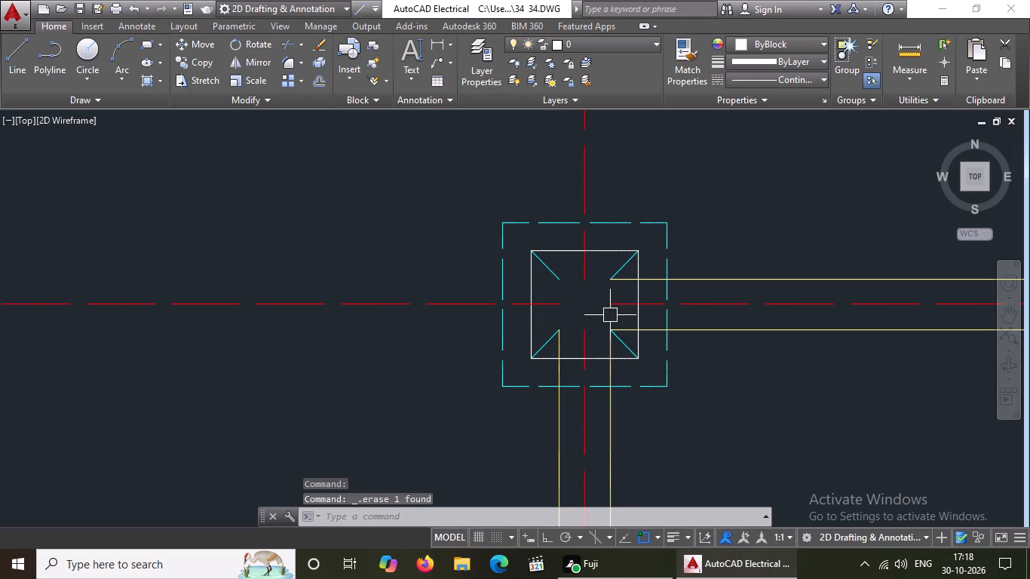
click(553, 271)
key(Delete)
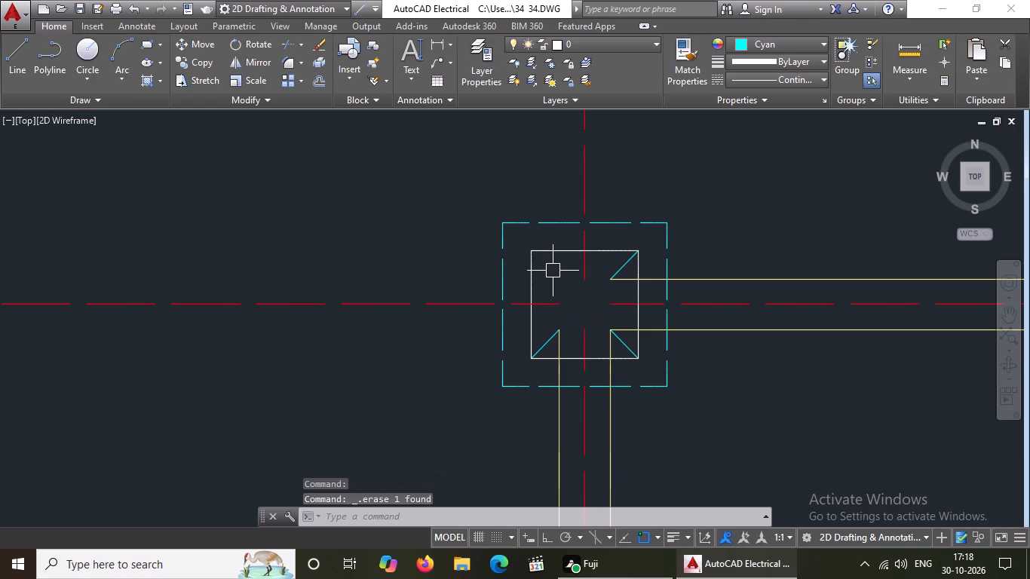
Erase the four sides of the dashed cyan outer square around the same footing.
drag(559, 179, 551, 204)
click(520, 244)
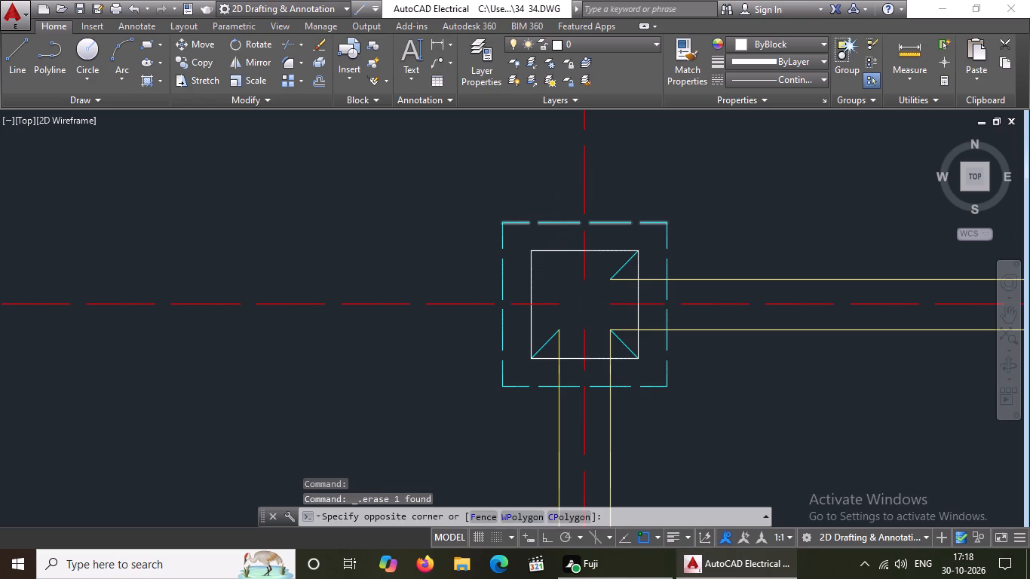
key(Delete)
scroll(520, 242, up, 1)
drag(509, 239, 495, 257)
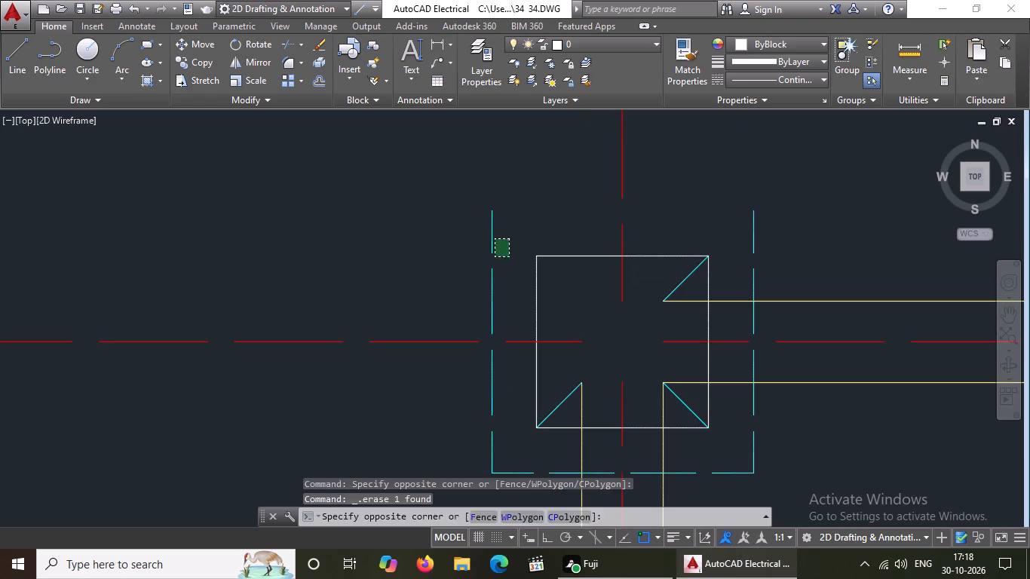
click(455, 306)
key(Delete)
drag(826, 238, 807, 245)
click(719, 234)
key(Delete)
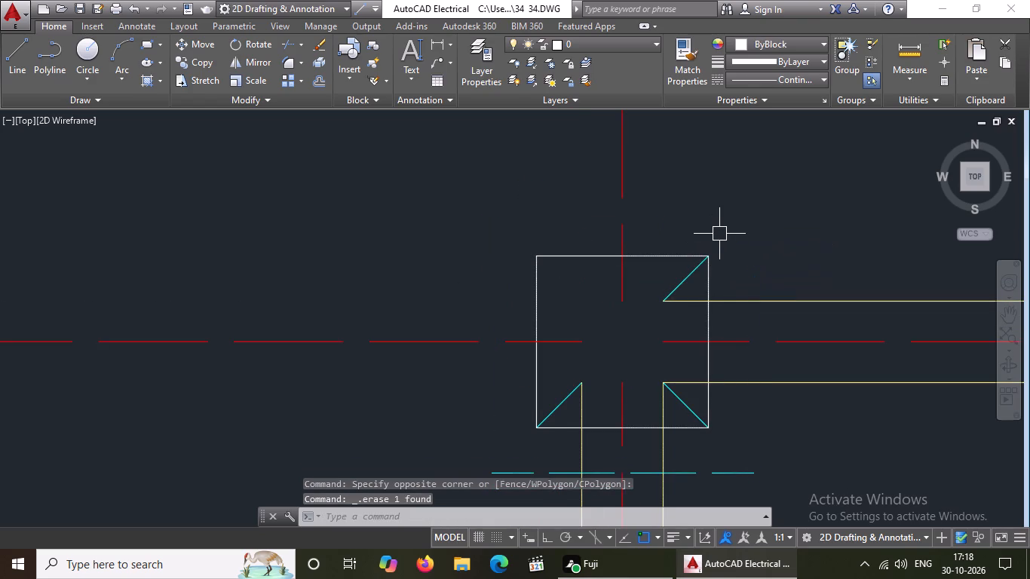
click(711, 475)
key(Delete)
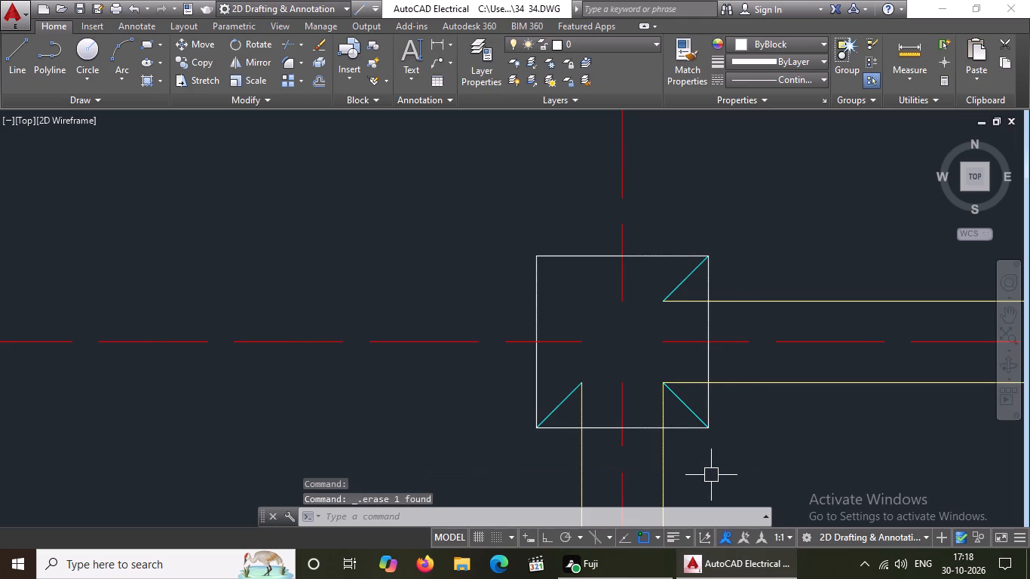
Erase the southeast, northeast and southwest cyan corner diagonals in the same footing.
click(689, 408)
key(Delete)
click(683, 279)
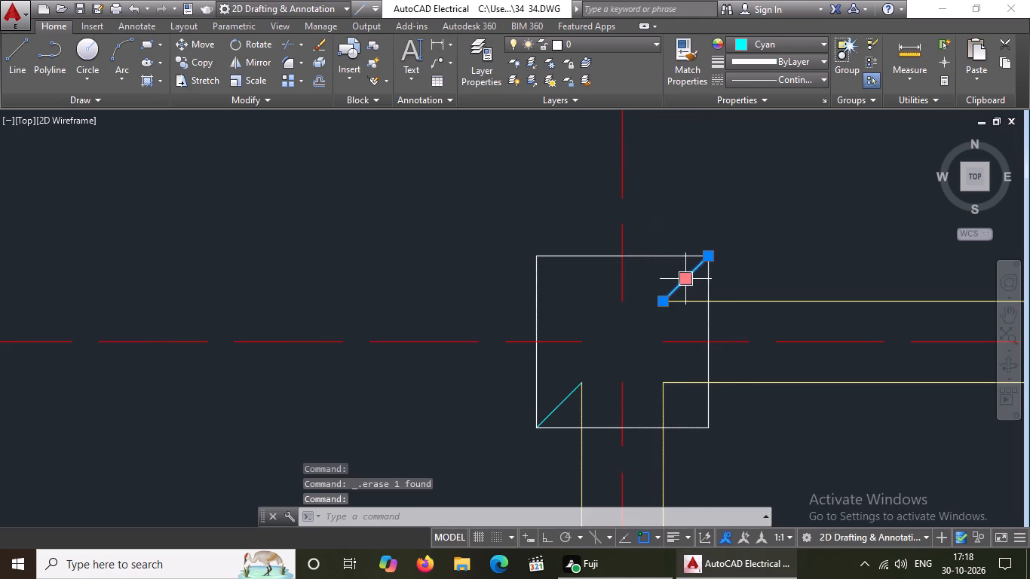
key(Delete)
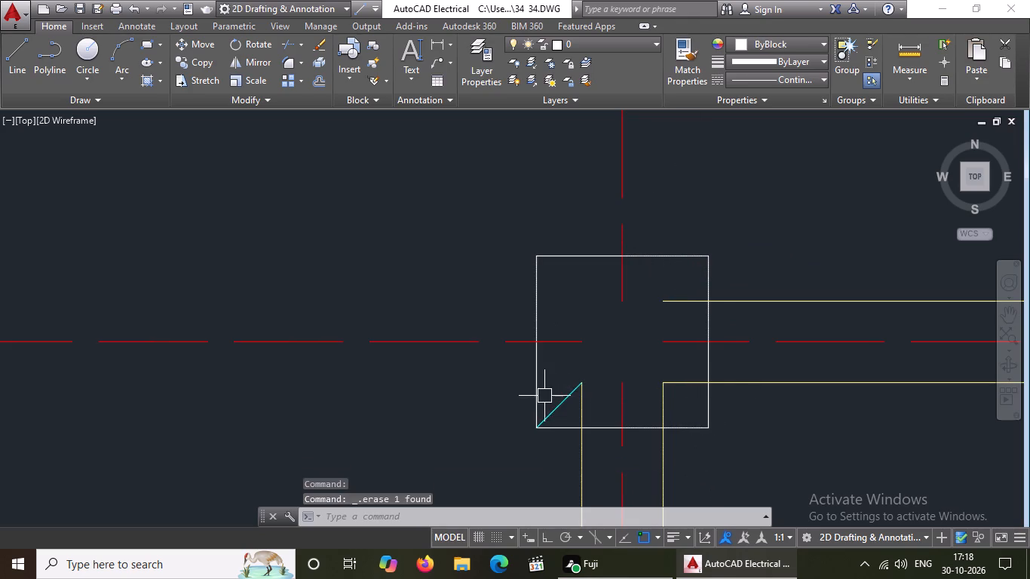
click(550, 406)
key(Delete)
Erase the four sides of the remaining white square in the same footing.
click(561, 262)
key(Delete)
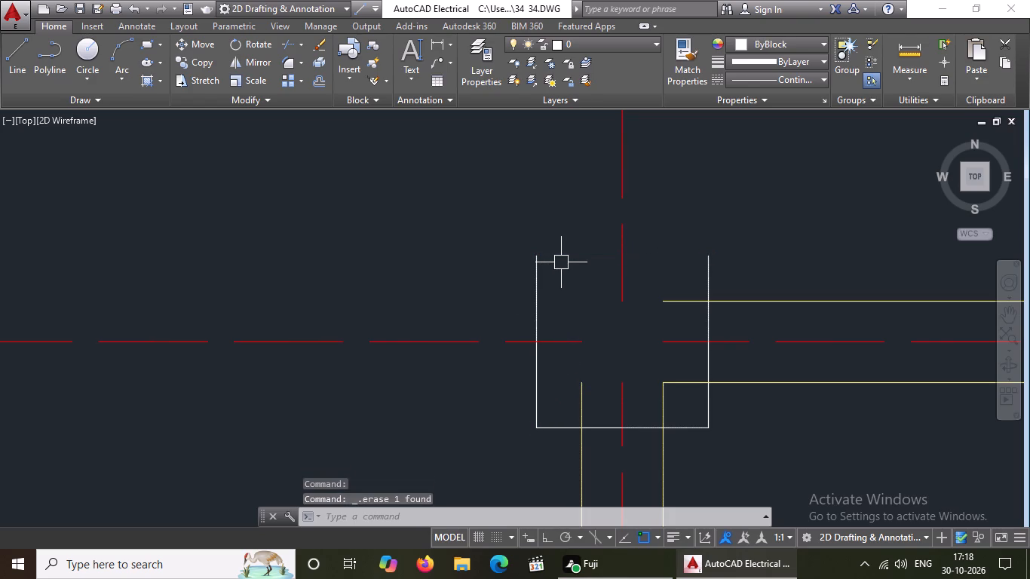
scroll(567, 253, down, 3)
click(562, 257)
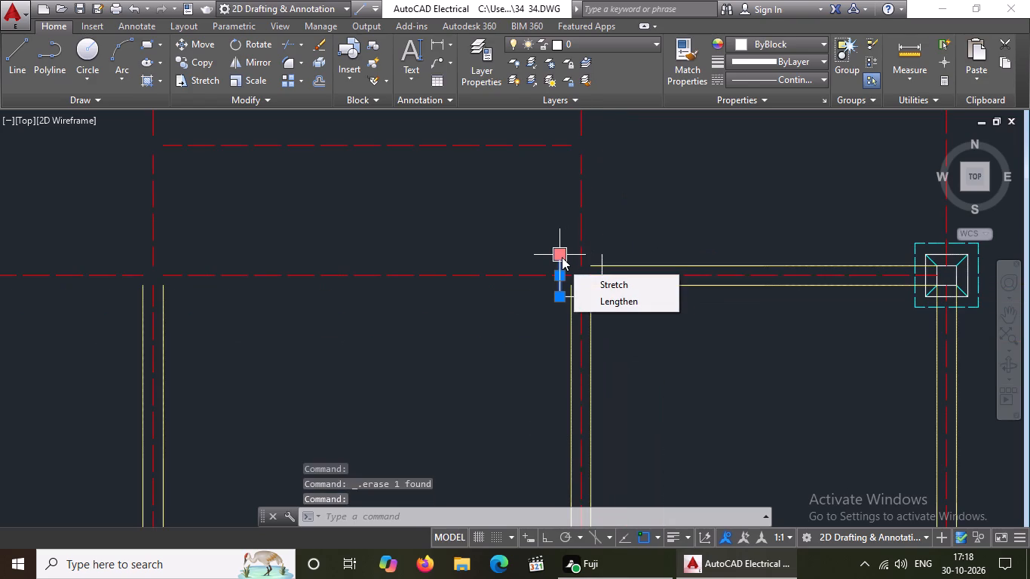
key(Delete)
key(Delete)
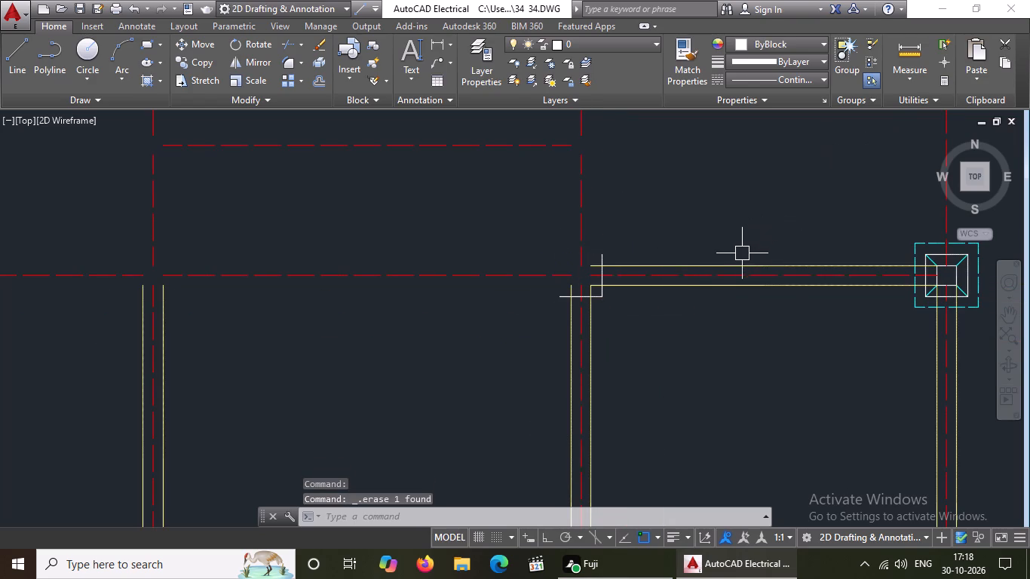
scroll(608, 302, up, 3)
click(571, 268)
key(Delete)
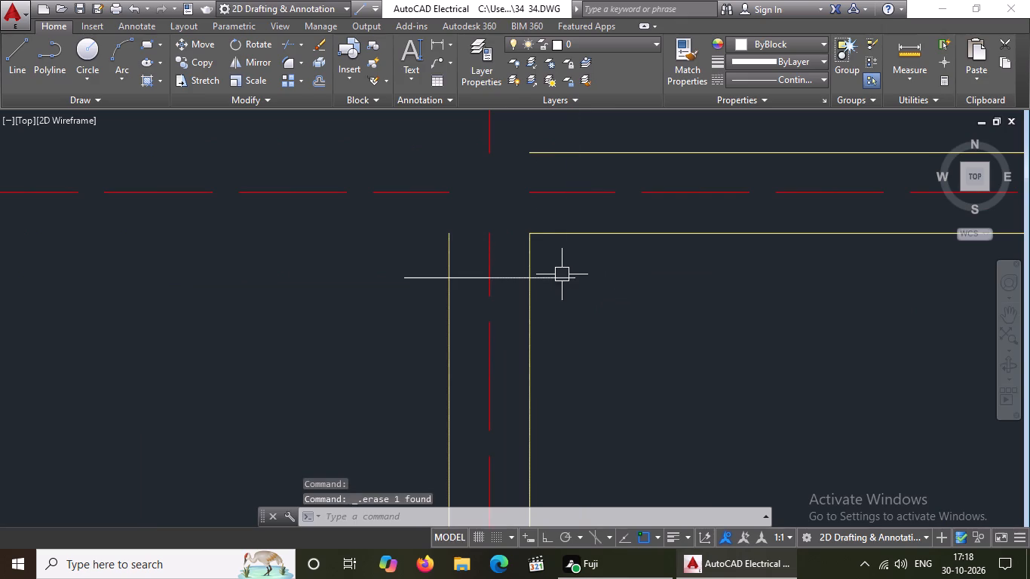
click(557, 275)
key(Delete)
Erase both horizontal yellow beam lines running east from the cleared footing position to the easternmost footing.
scroll(572, 296, down, 3)
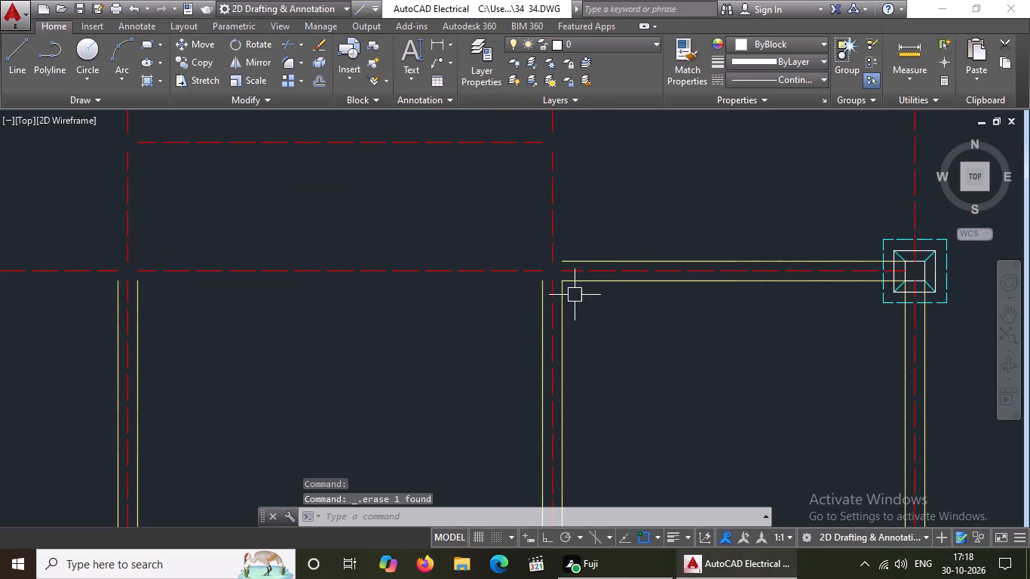
click(615, 282)
key(Delete)
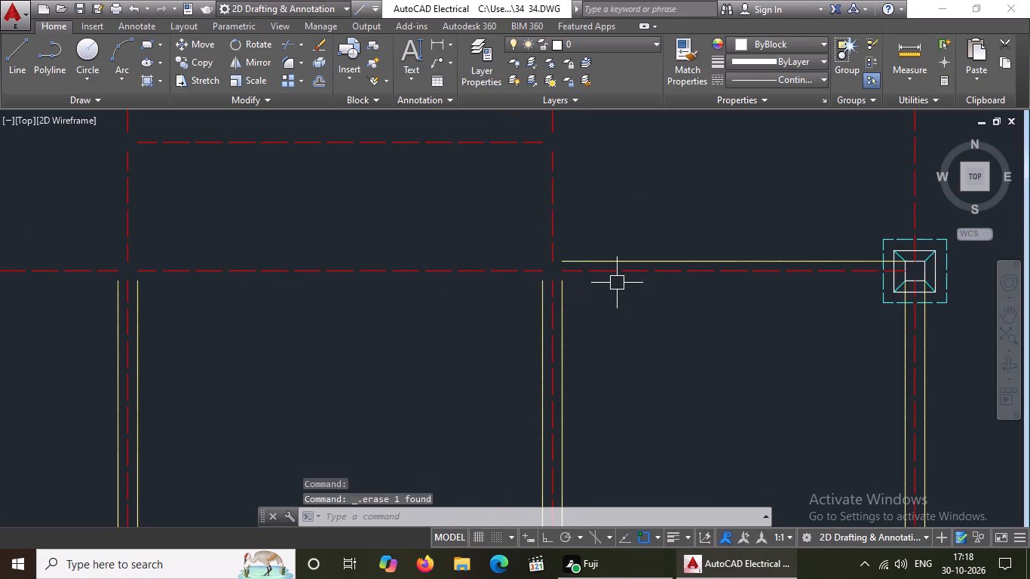
click(671, 263)
key(Delete)
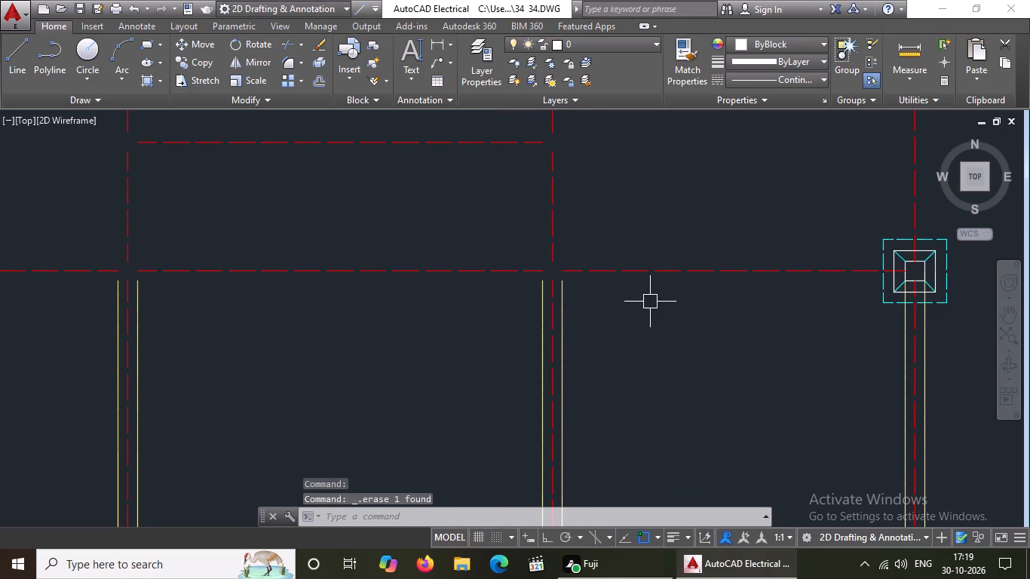
Erase the four sides of the inner white column square in the easternmost footing of the row being cleared.
scroll(647, 304, down, 3)
scroll(759, 250, up, 3)
scroll(726, 408, up, 3)
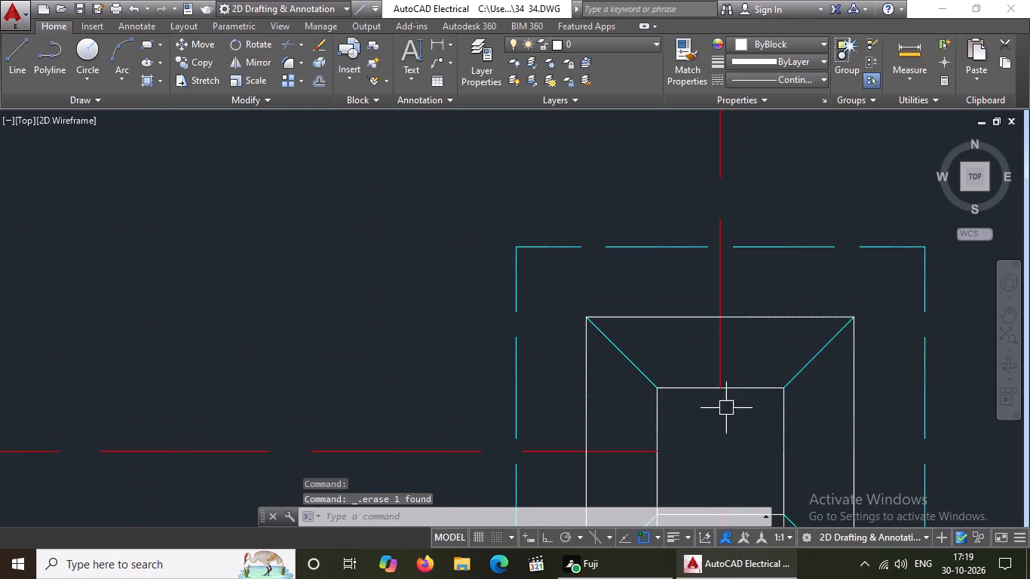
click(732, 388)
key(Delete)
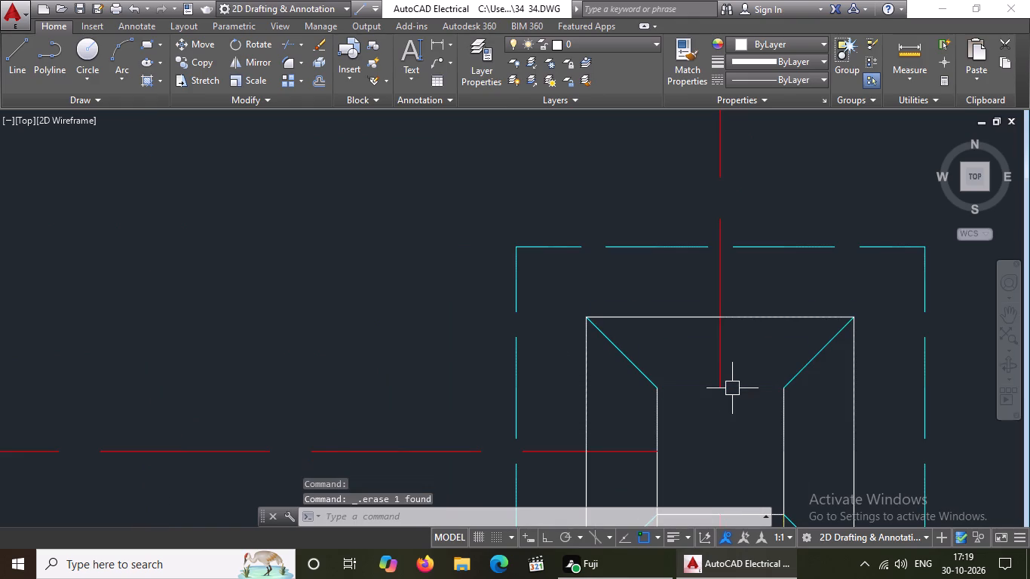
scroll(733, 391, down, 3)
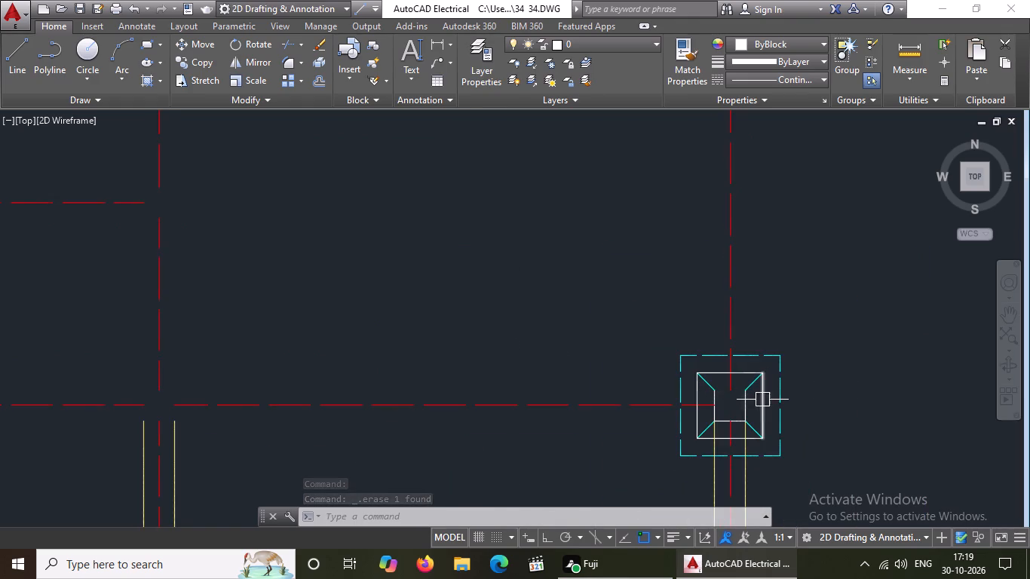
scroll(762, 400, up, 3)
drag(720, 409, 707, 412)
click(642, 430)
key(Delete)
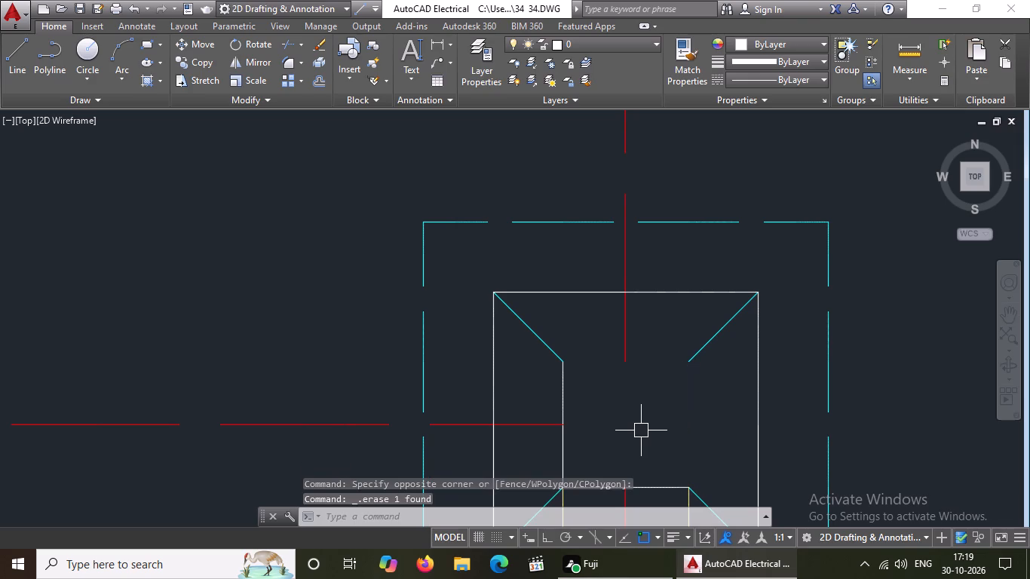
click(529, 378)
click(574, 403)
click(583, 401)
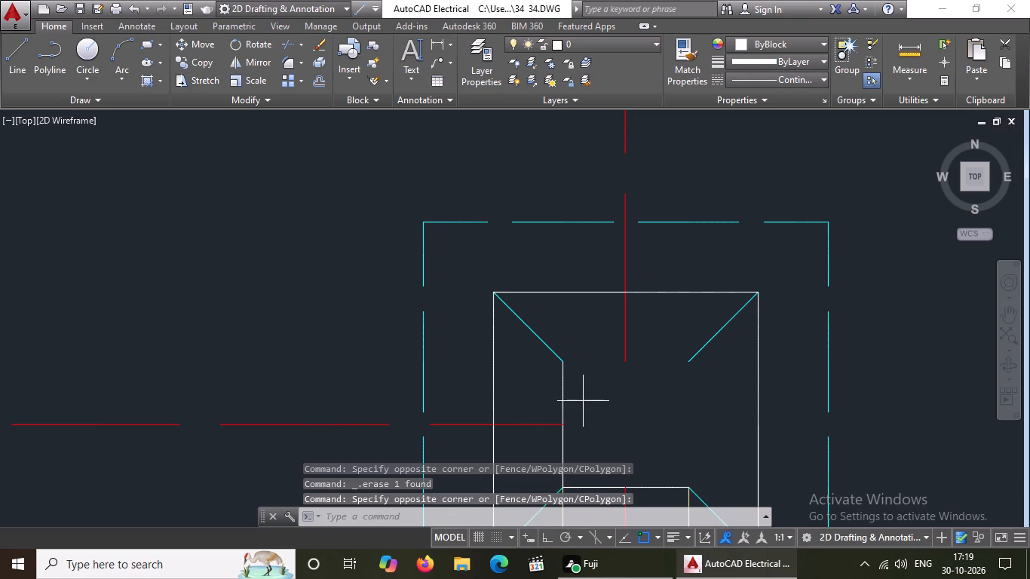
click(532, 403)
key(Delete)
scroll(548, 392, down, 2)
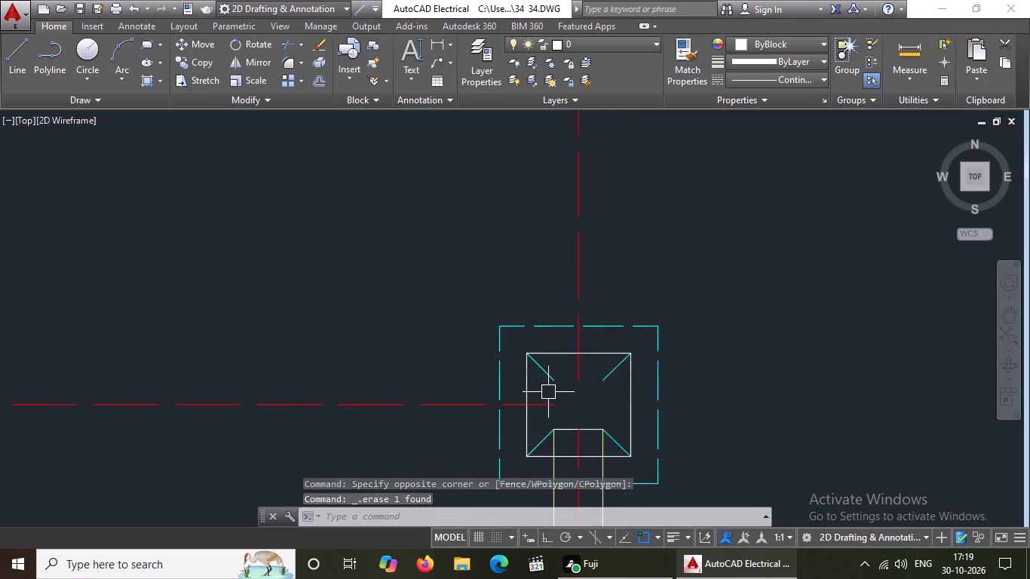
scroll(581, 433, up, 3)
drag(610, 446, 612, 437)
click(613, 422)
drag(607, 399, 597, 430)
click(594, 441)
key(Delete)
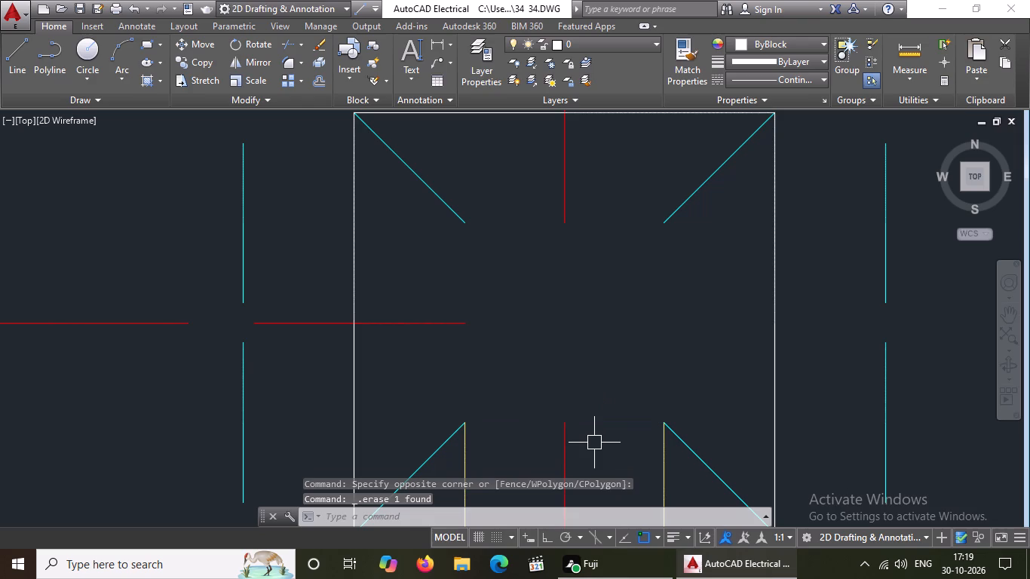
Erase the four cyan corner diagonals in the same easternmost footing.
scroll(627, 412, down, 2)
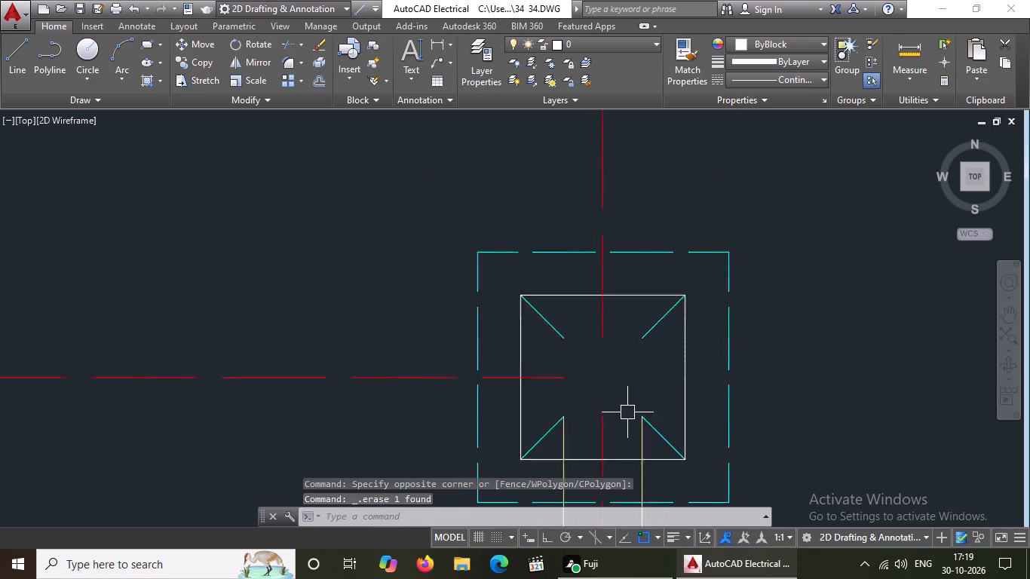
scroll(627, 412, down, 3)
scroll(651, 419, up, 2)
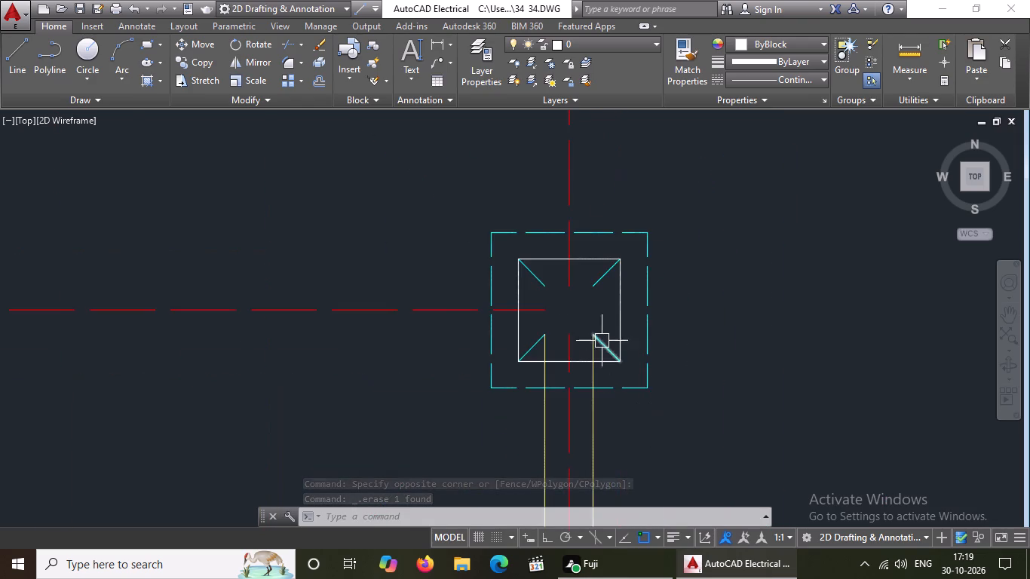
scroll(602, 340, up, 3)
click(591, 360)
key(Delete)
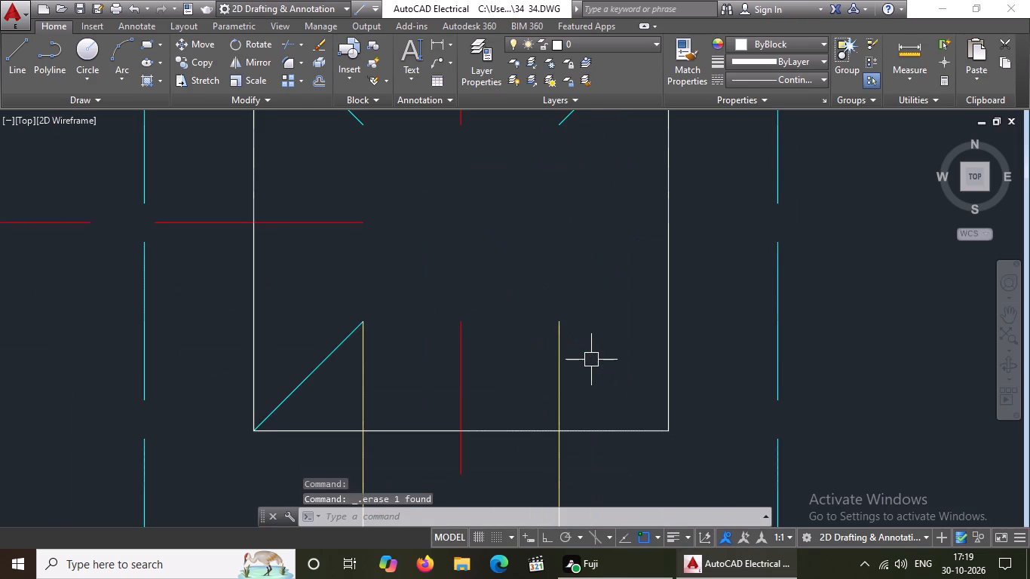
click(338, 353)
key(Delete)
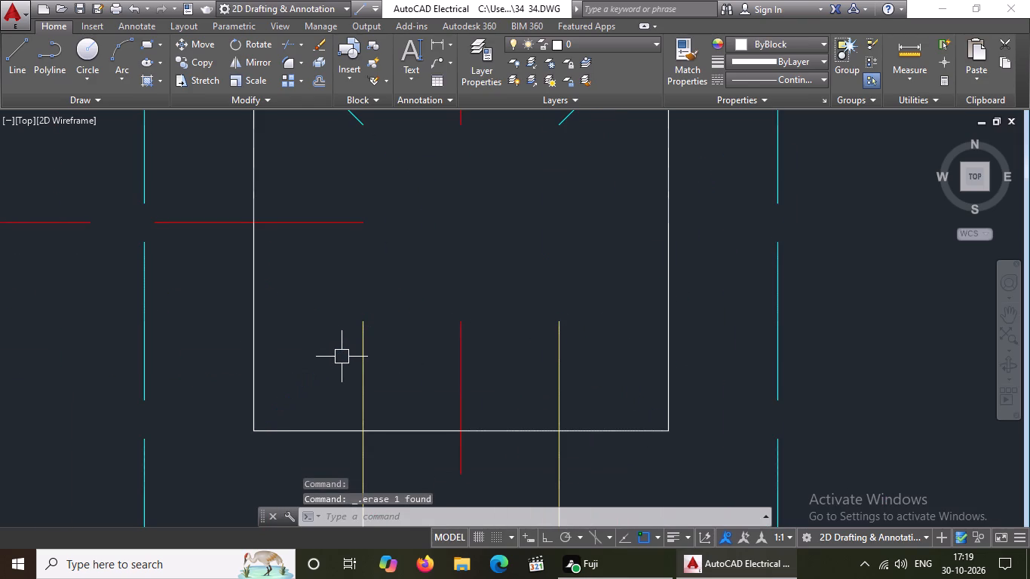
scroll(342, 357, down, 1)
click(338, 176)
click(332, 188)
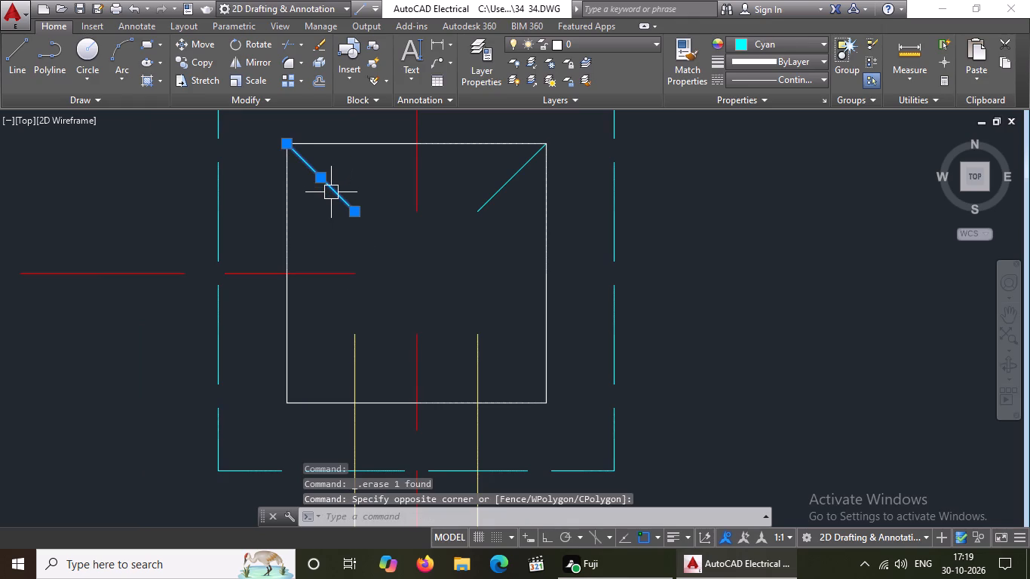
key(Delete)
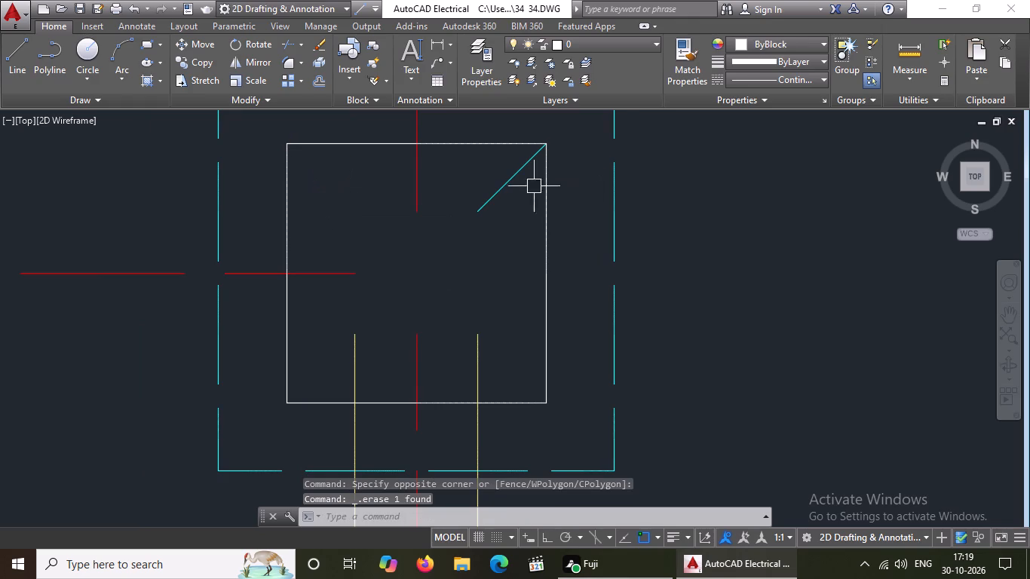
click(508, 188)
key(Delete)
Erase the four sides of the remaining white square in the same footing.
scroll(507, 190, down, 1)
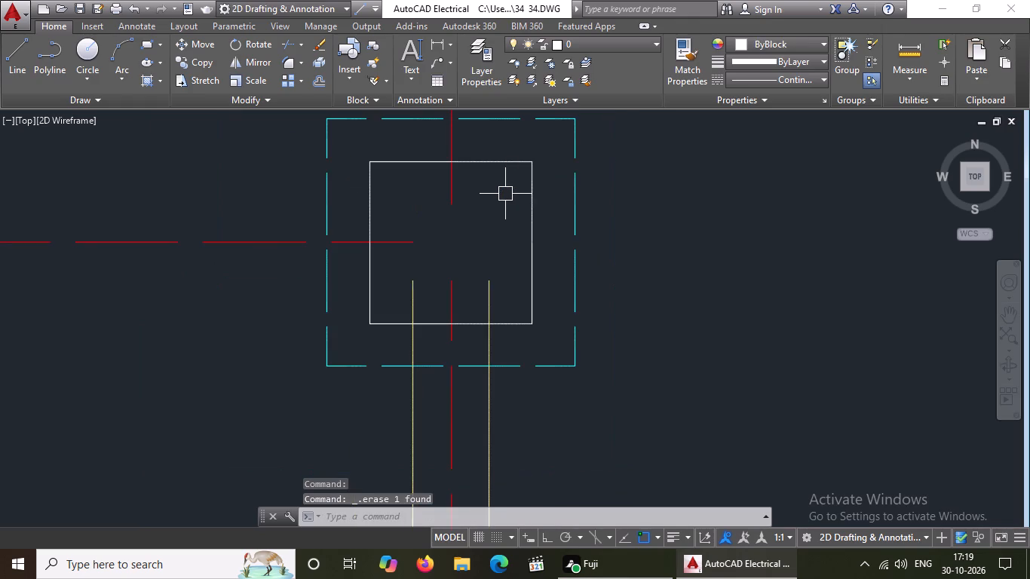
click(532, 198)
key(Delete)
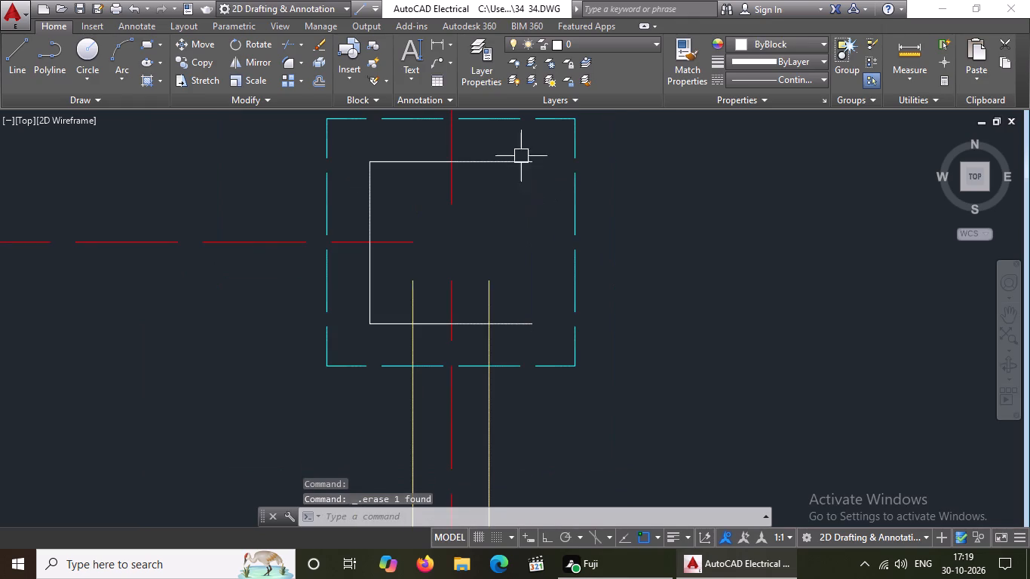
click(506, 159)
key(Delete)
click(367, 197)
key(Delete)
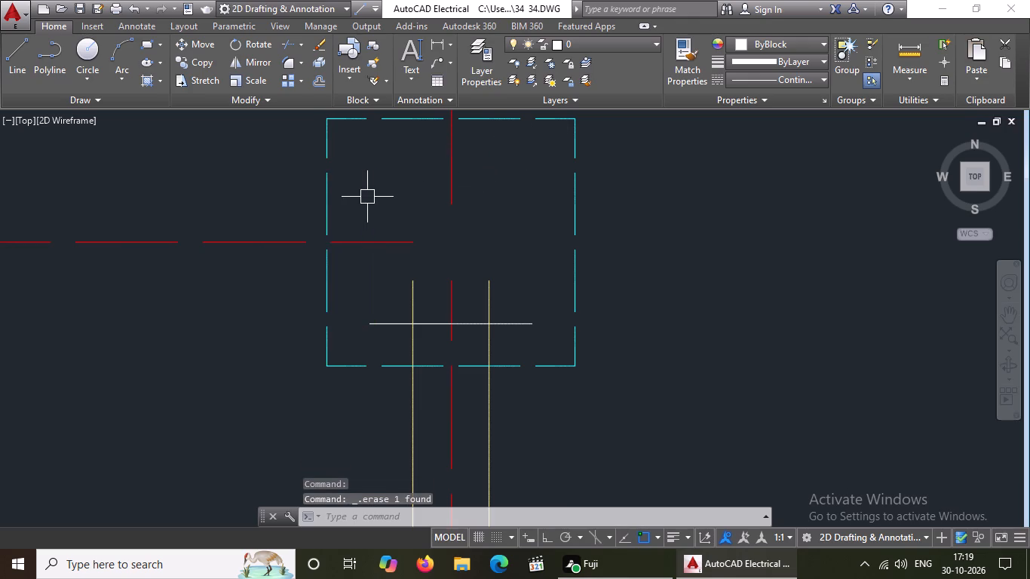
click(388, 326)
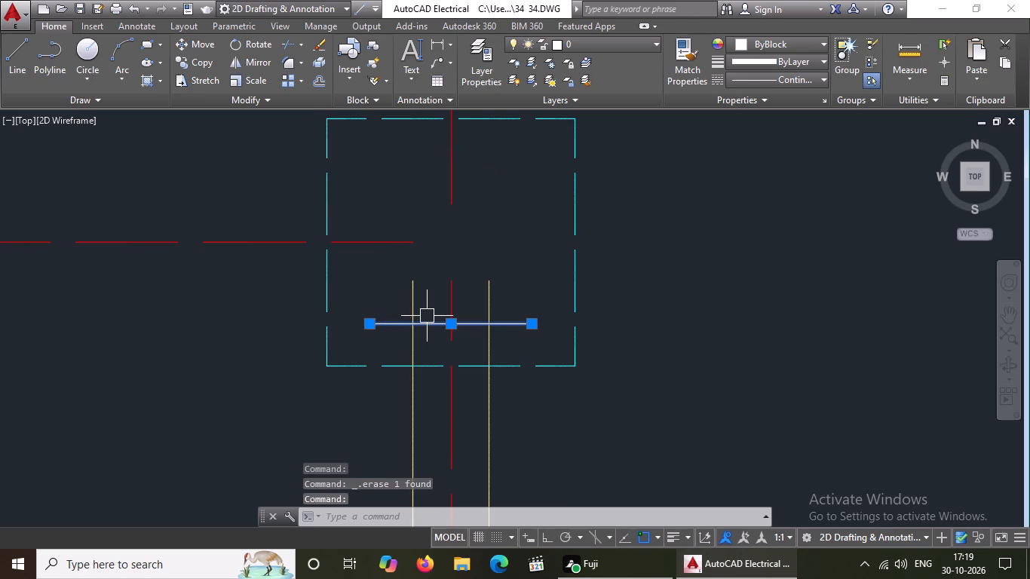
key(Delete)
Erase the four sides of the dashed cyan outer square around the same footing.
scroll(434, 308, down, 4)
scroll(456, 290, up, 1)
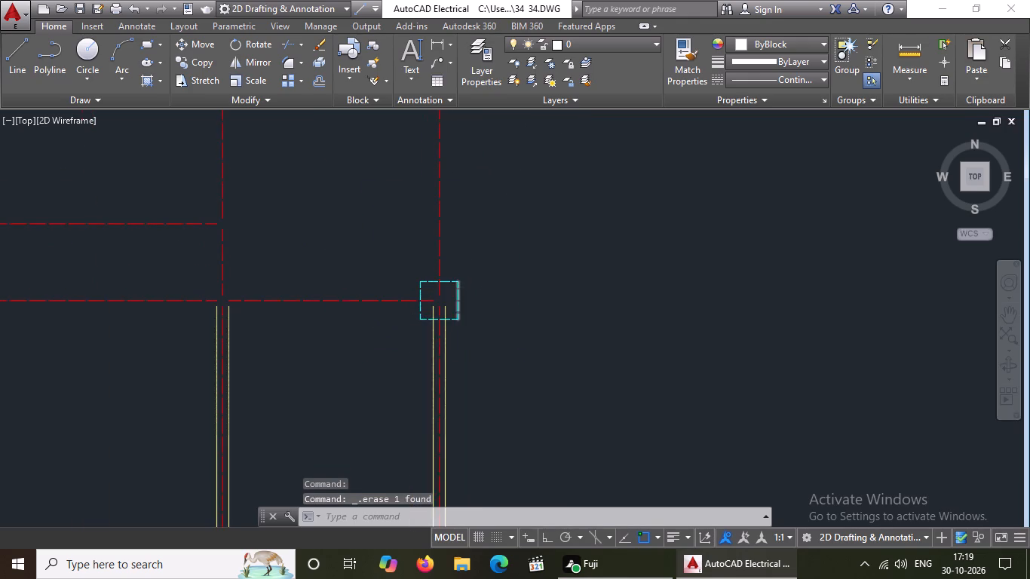
scroll(456, 290, up, 1)
click(453, 285)
key(Delete)
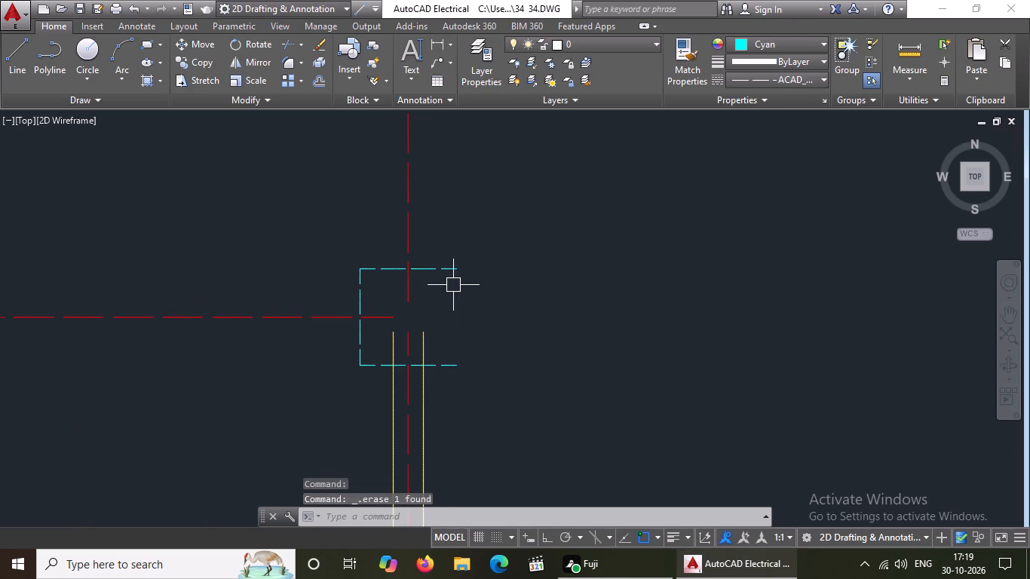
click(443, 267)
key(Delete)
click(354, 286)
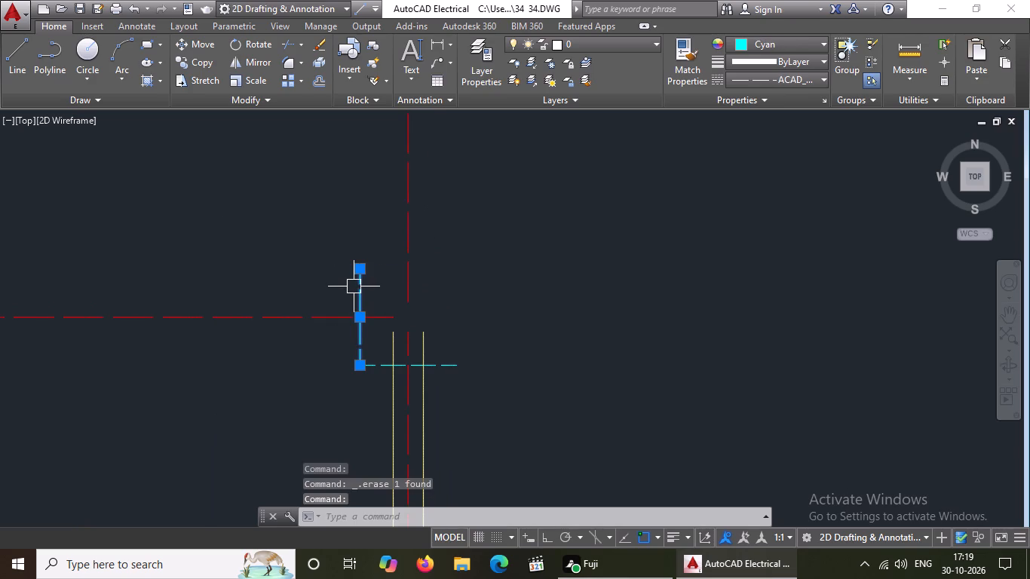
key(Delete)
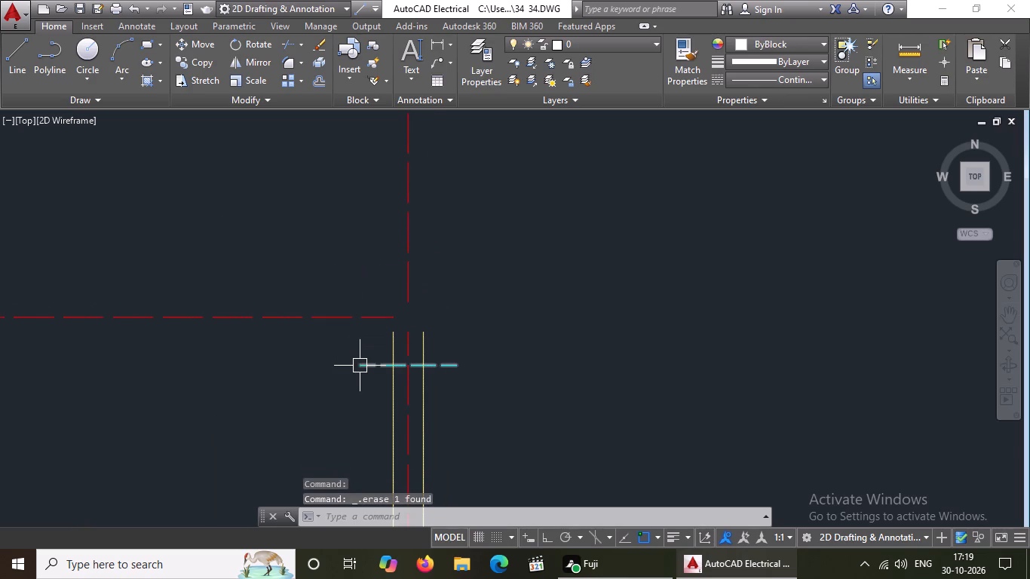
click(360, 367)
key(Delete)
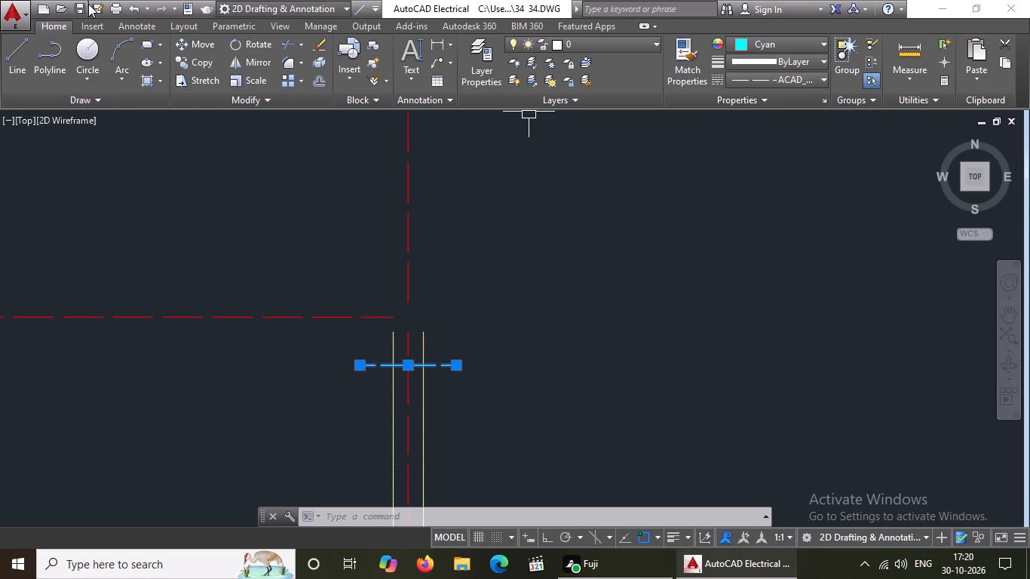
key(Delete)
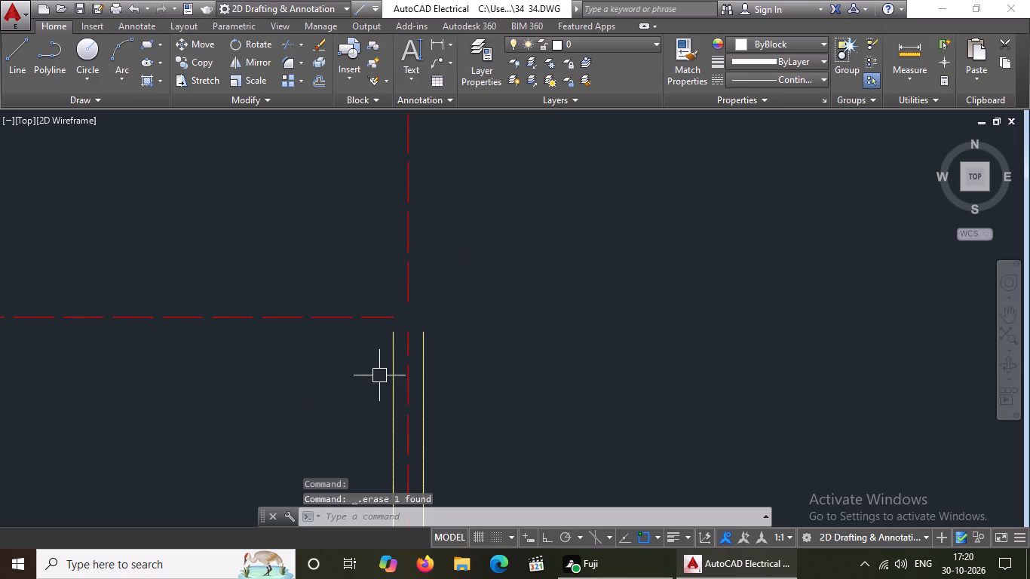
Erase both vertical yellow beam lines running south from the cleared footing row on the second and third gridlines from the west.
scroll(425, 308, down, 4)
scroll(410, 346, up, 1)
scroll(112, 357, up, 2)
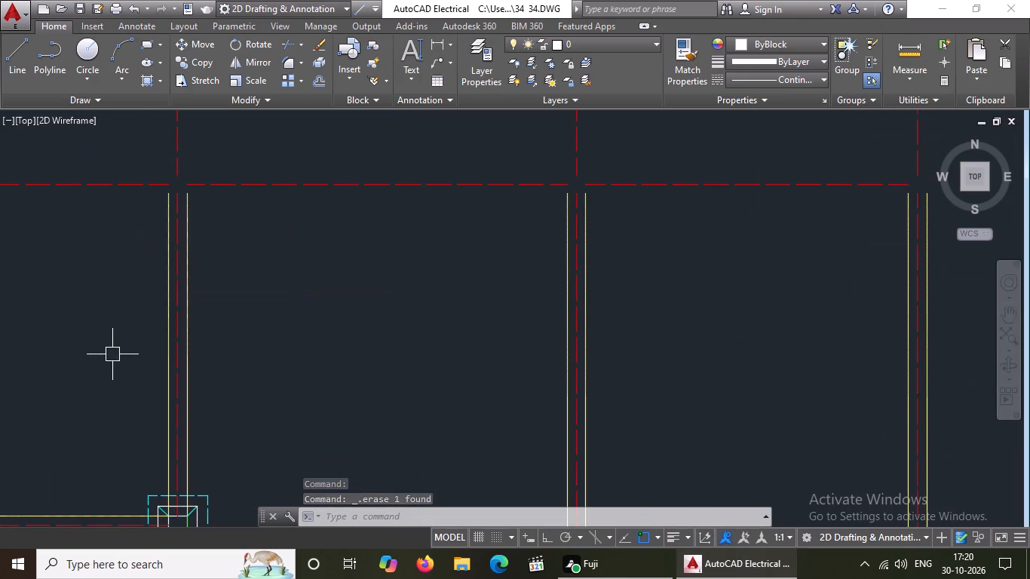
click(166, 296)
key(Delete)
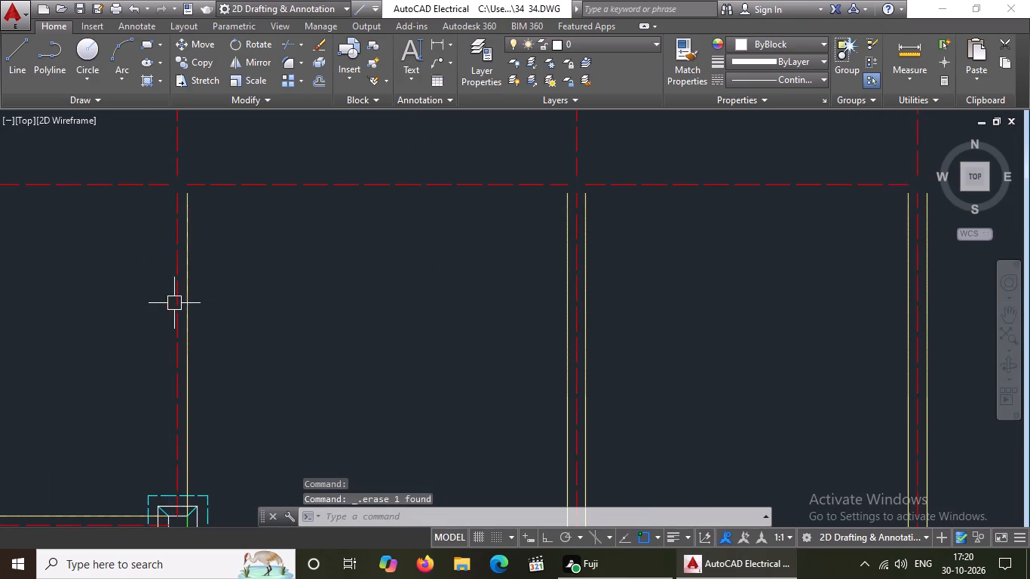
click(188, 299)
key(Delete)
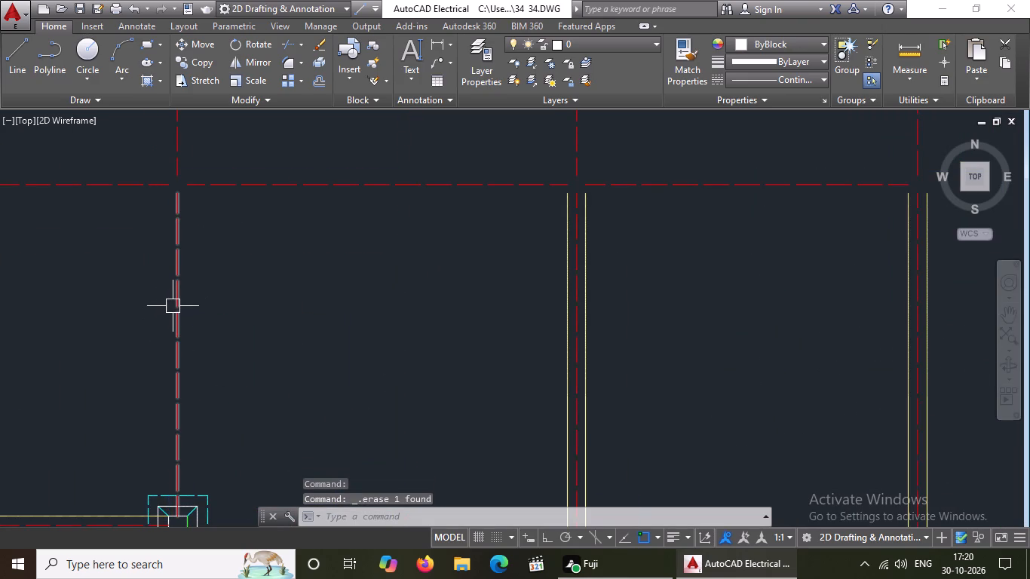
click(564, 246)
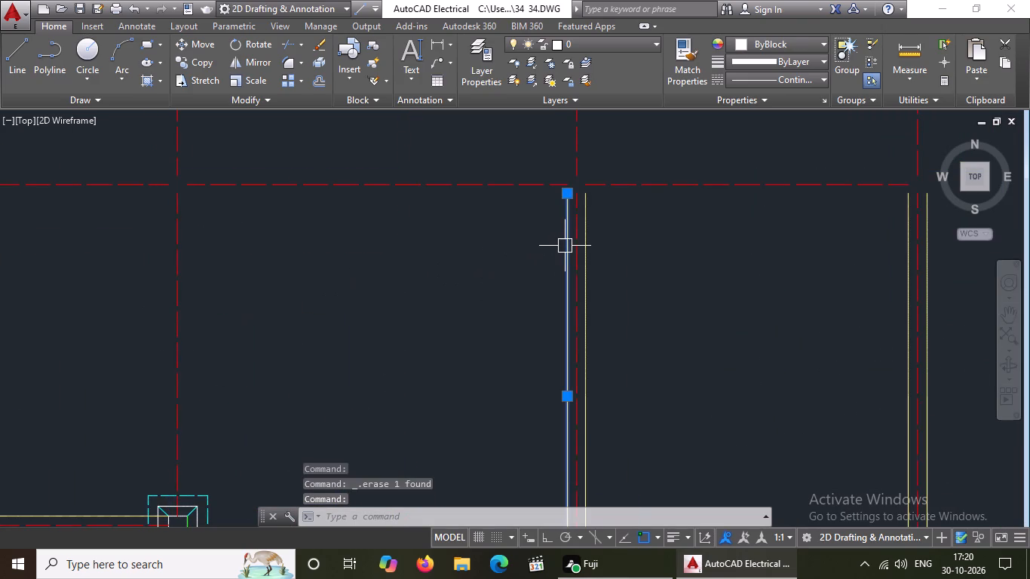
key(Delete)
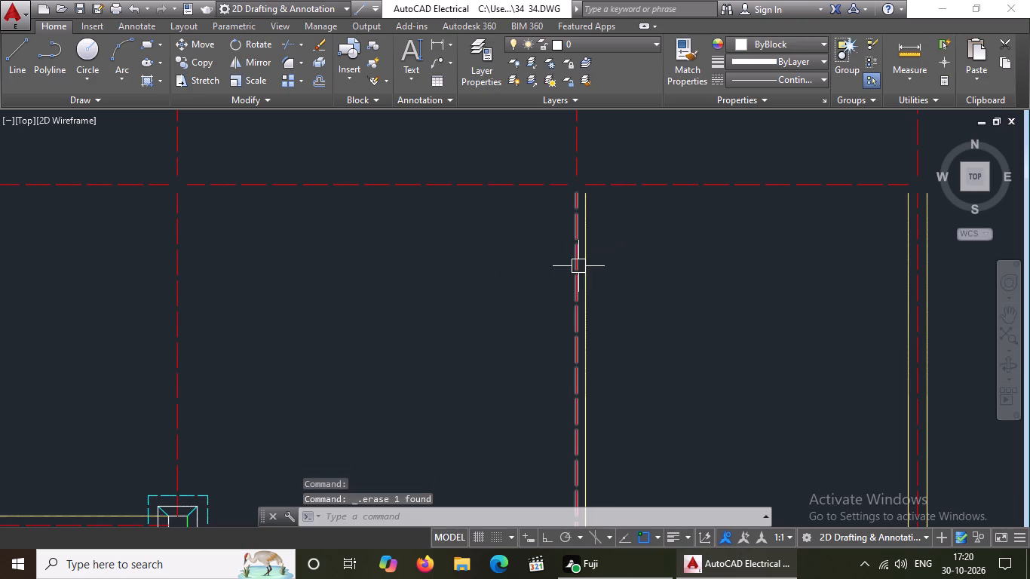
click(583, 261)
key(Delete)
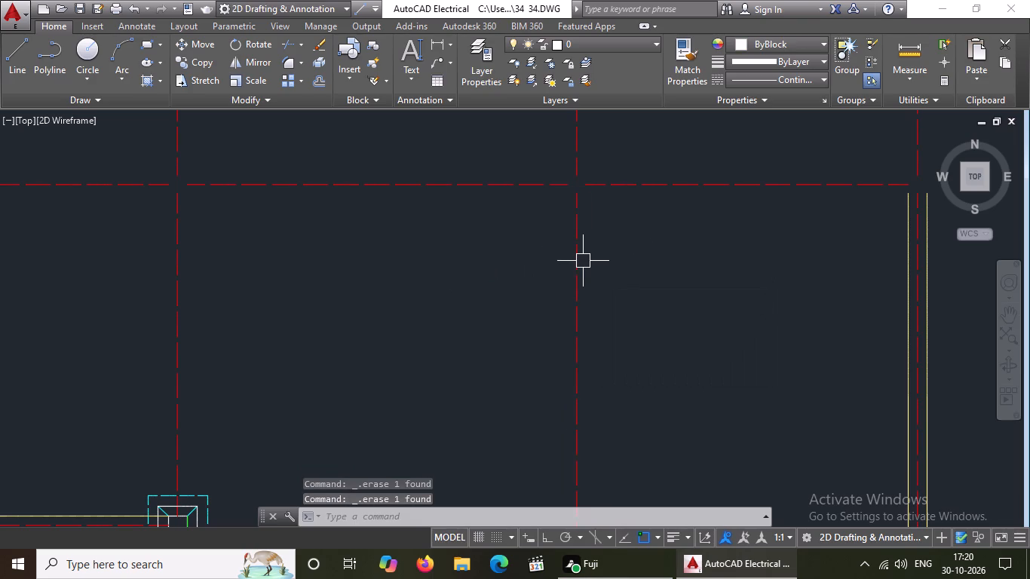
Erase both vertical yellow beam lines running south from the cleared easternmost footing position.
scroll(604, 259, down, 1)
scroll(751, 253, up, 2)
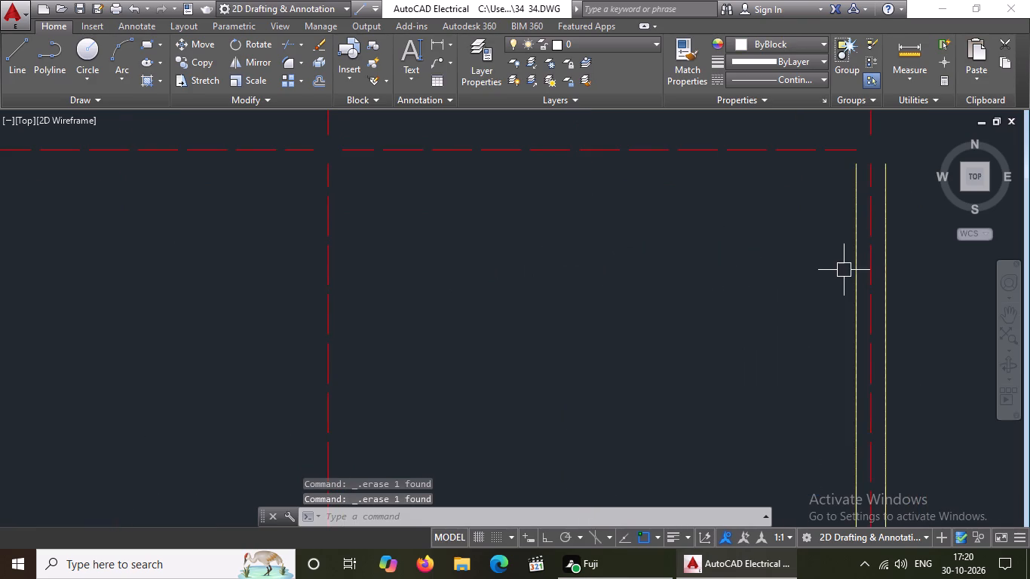
click(857, 265)
key(Delete)
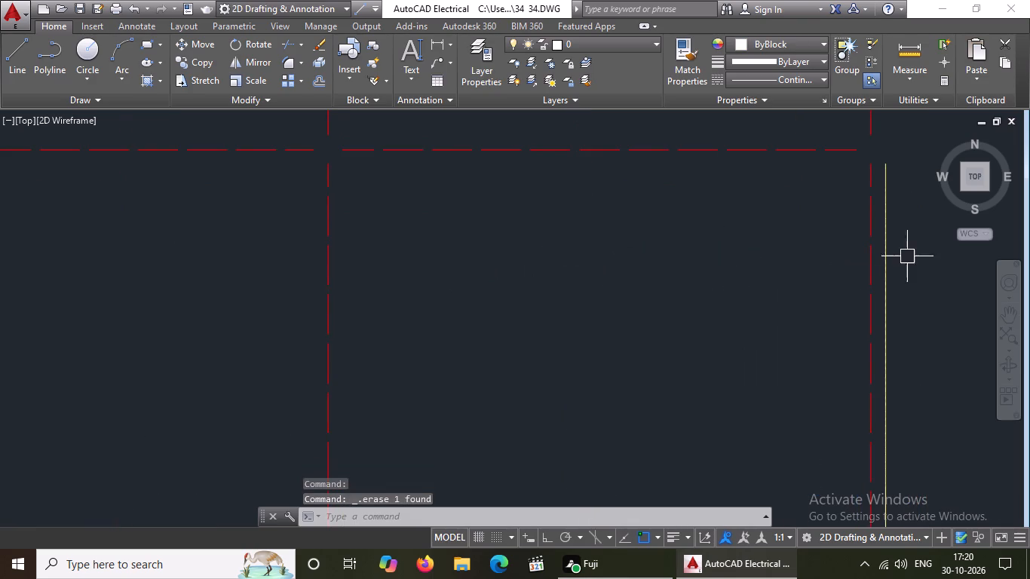
click(888, 286)
key(Delete)
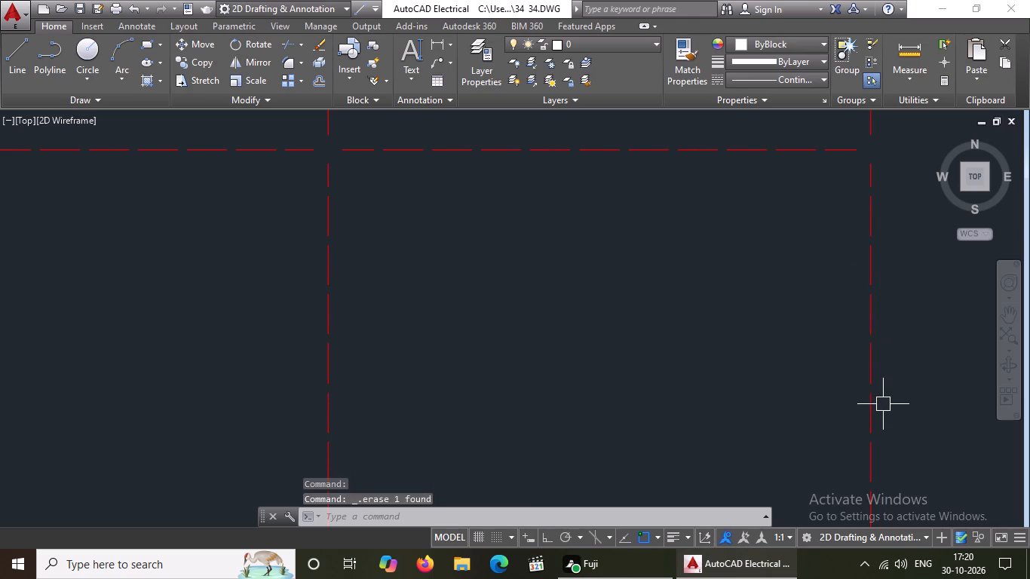
scroll(777, 455, down, 5)
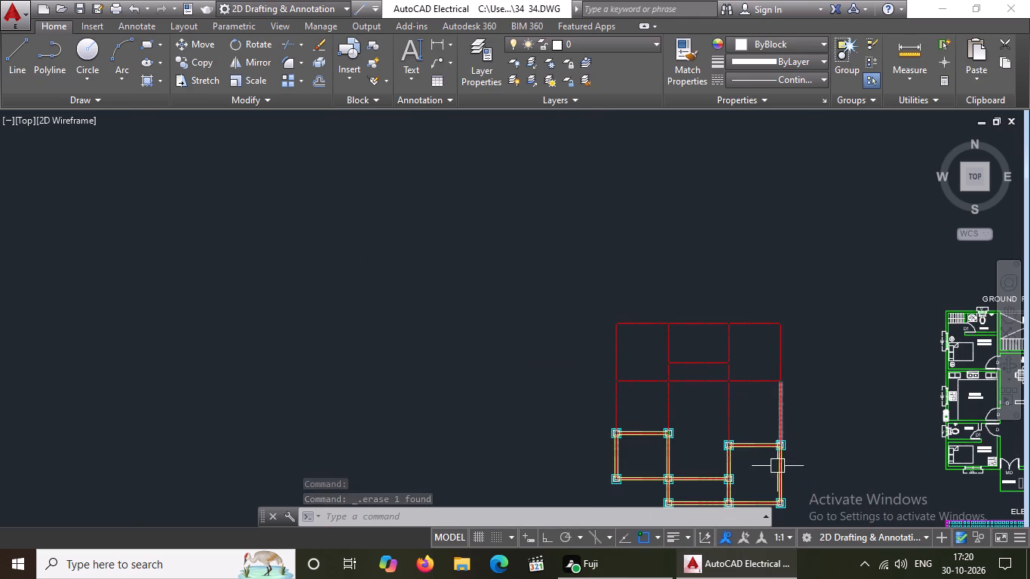
Erase the four sides of the inner white column square in the northernmost remaining footing on the westernmost gridline.
scroll(777, 478, up, 3)
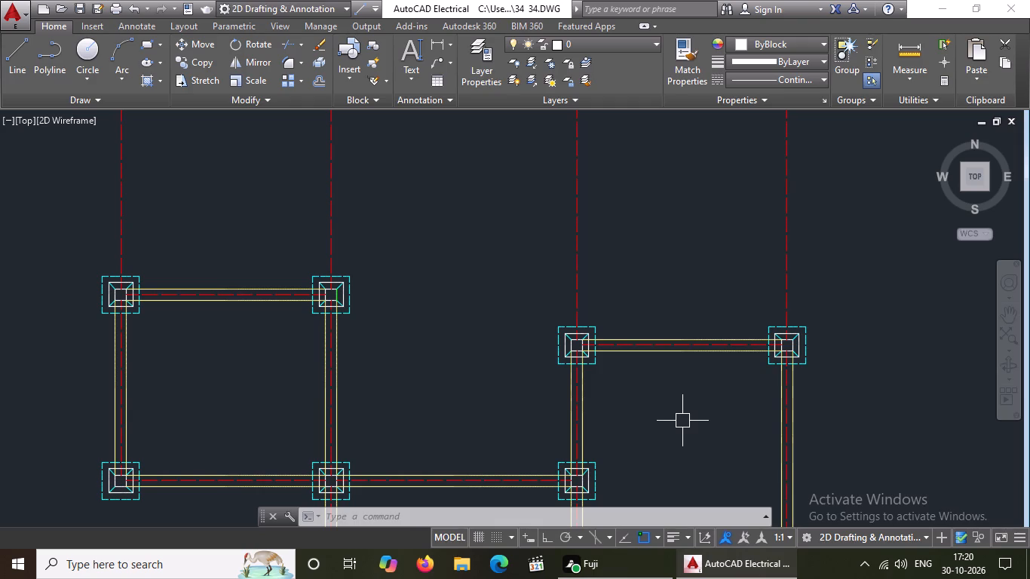
scroll(103, 302, up, 3)
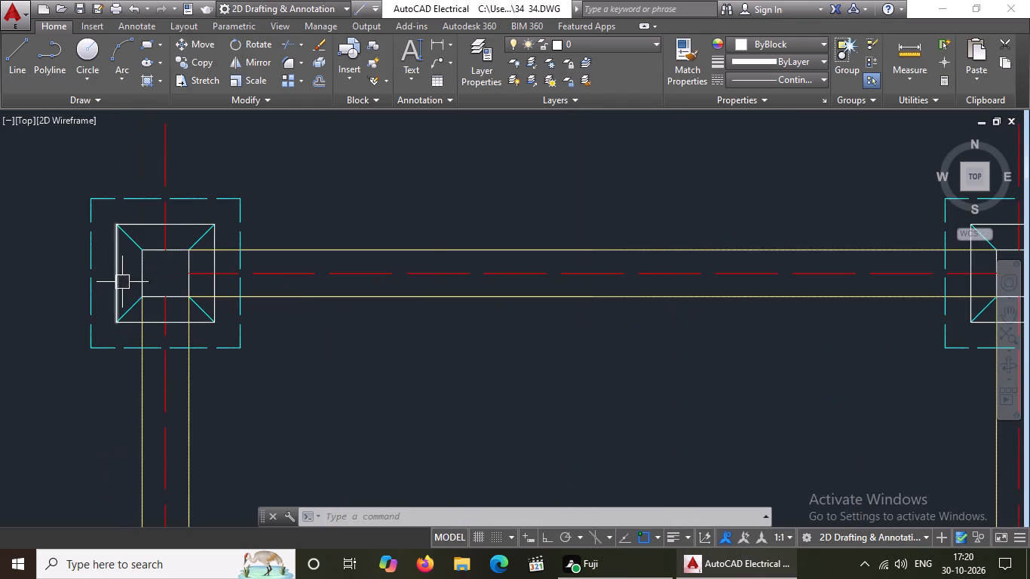
scroll(154, 252, up, 2)
click(189, 247)
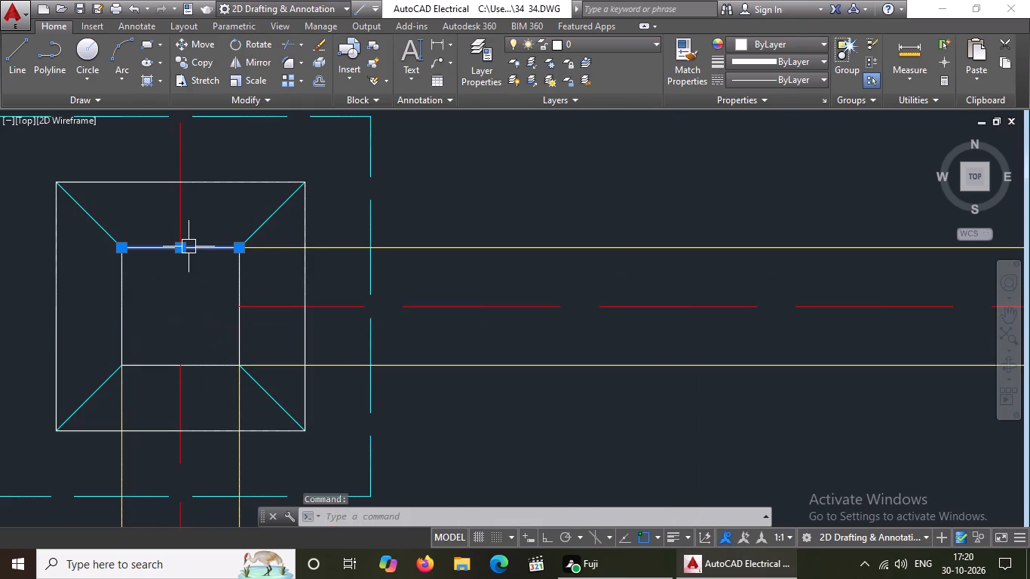
key(Delete)
click(208, 363)
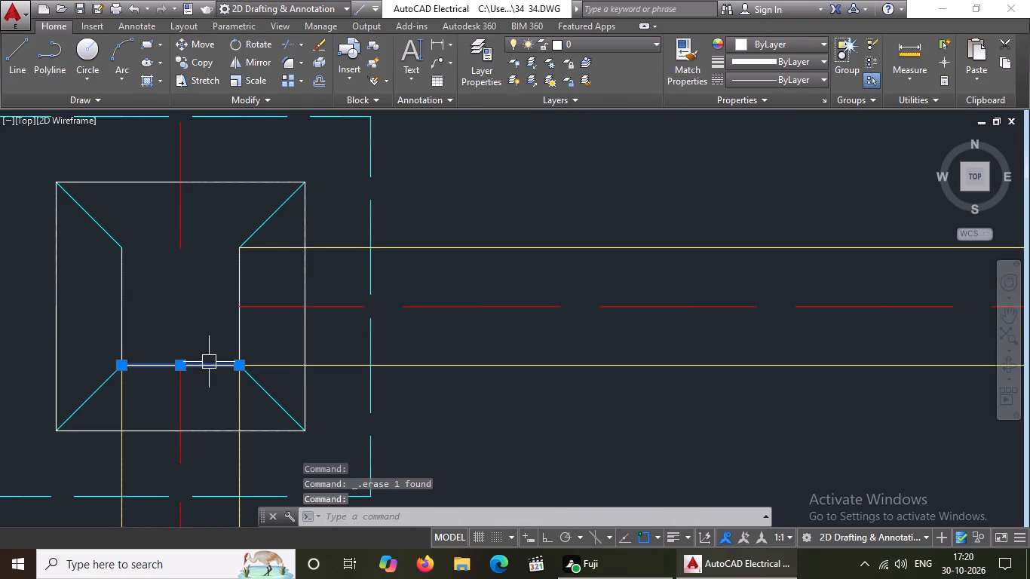
key(Delete)
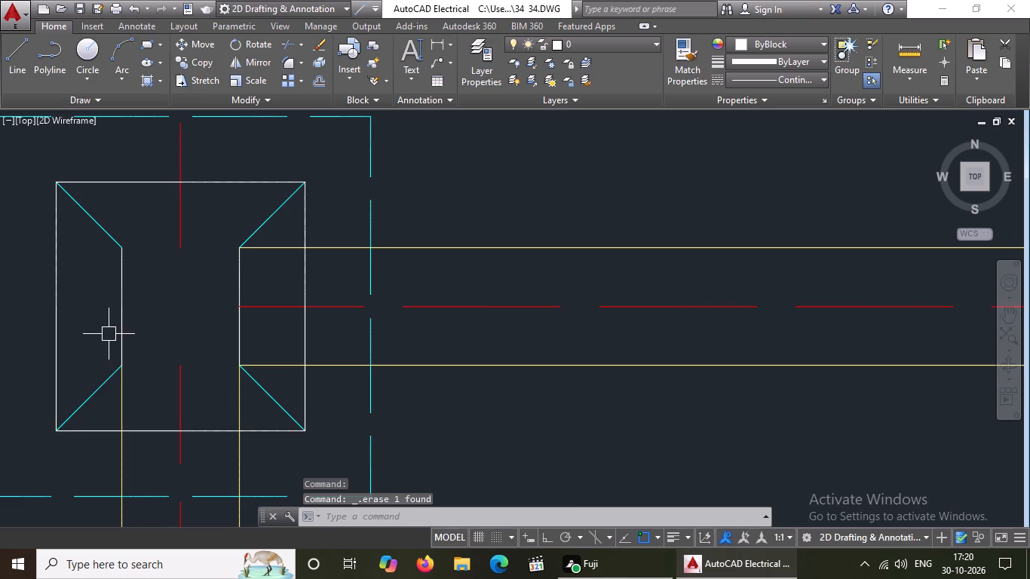
click(141, 315)
click(86, 323)
key(Delete)
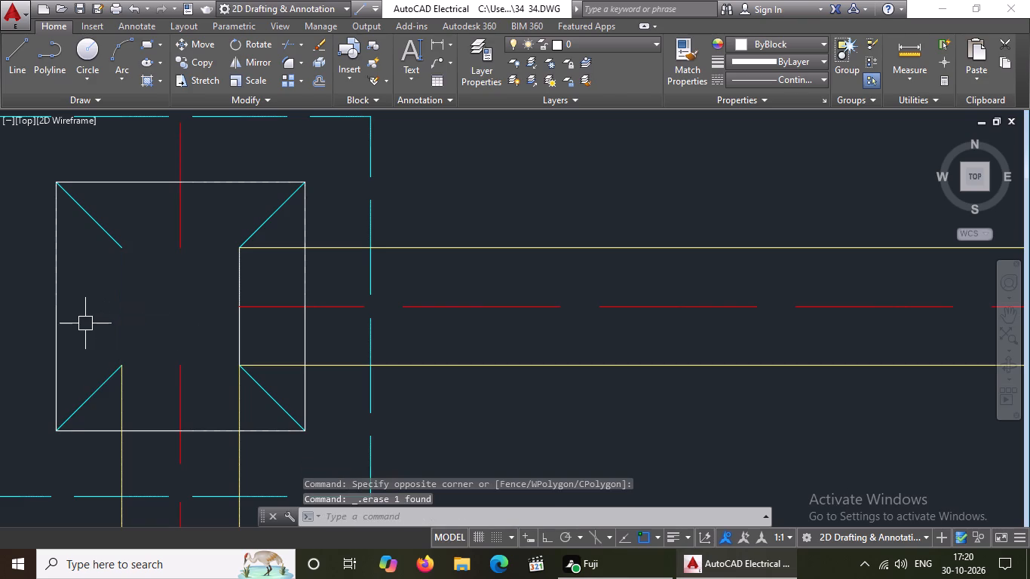
click(258, 277)
click(187, 299)
key(Delete)
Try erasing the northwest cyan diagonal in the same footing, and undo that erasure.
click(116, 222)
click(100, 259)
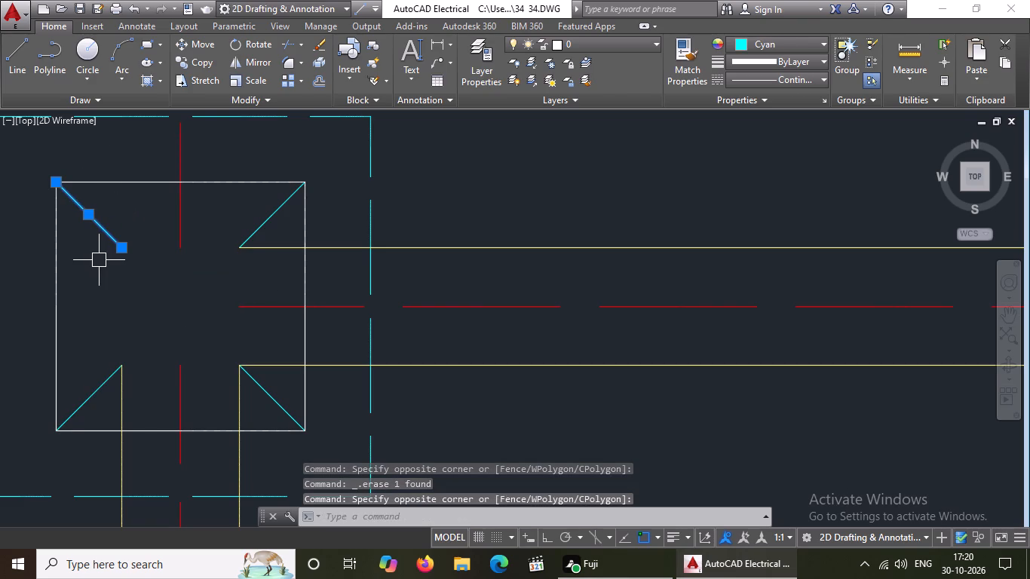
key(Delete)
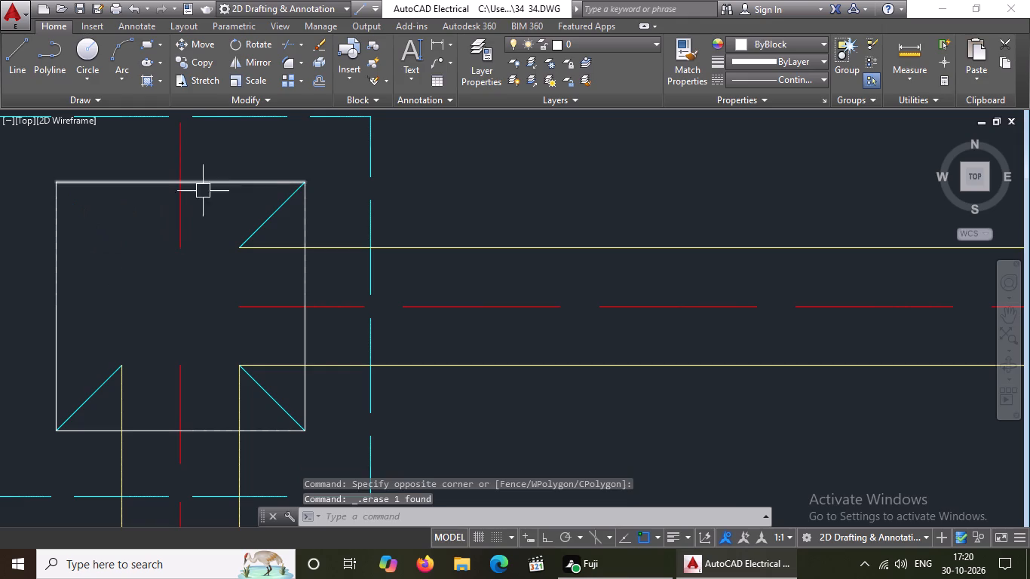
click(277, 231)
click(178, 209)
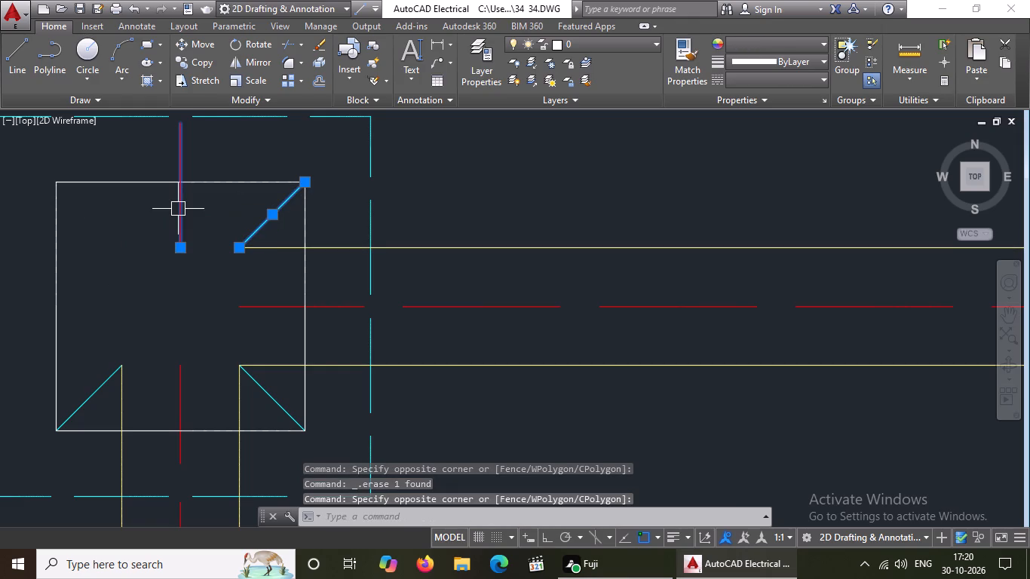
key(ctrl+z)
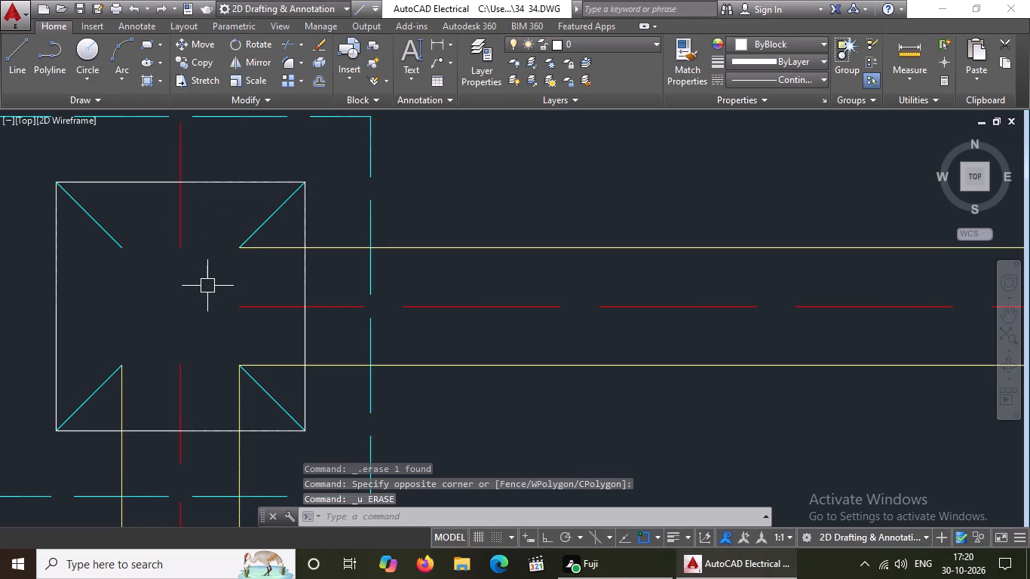
Erase the four cyan corner diagonals in the same footing.
click(279, 210)
key(Delete)
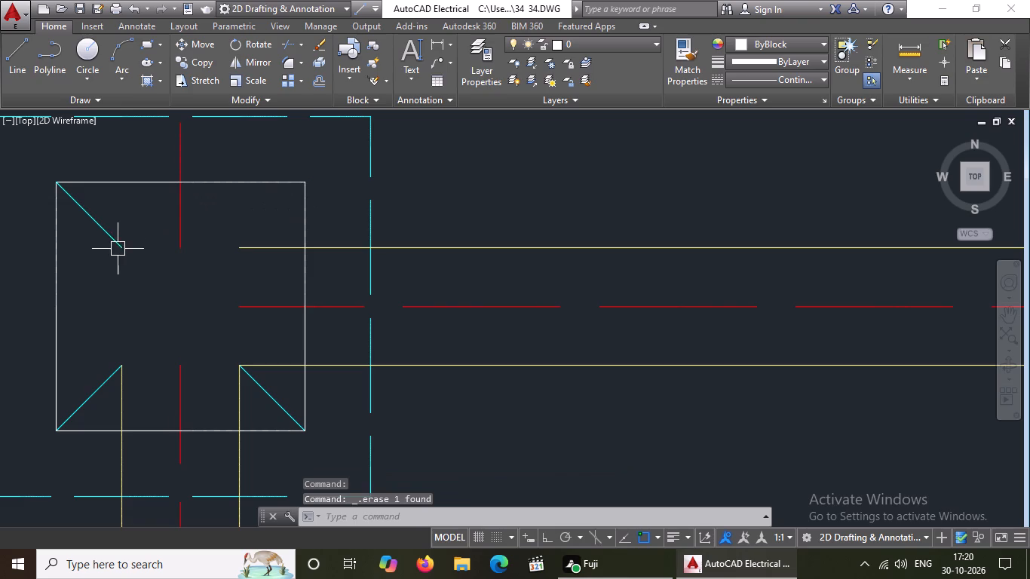
click(116, 244)
click(93, 388)
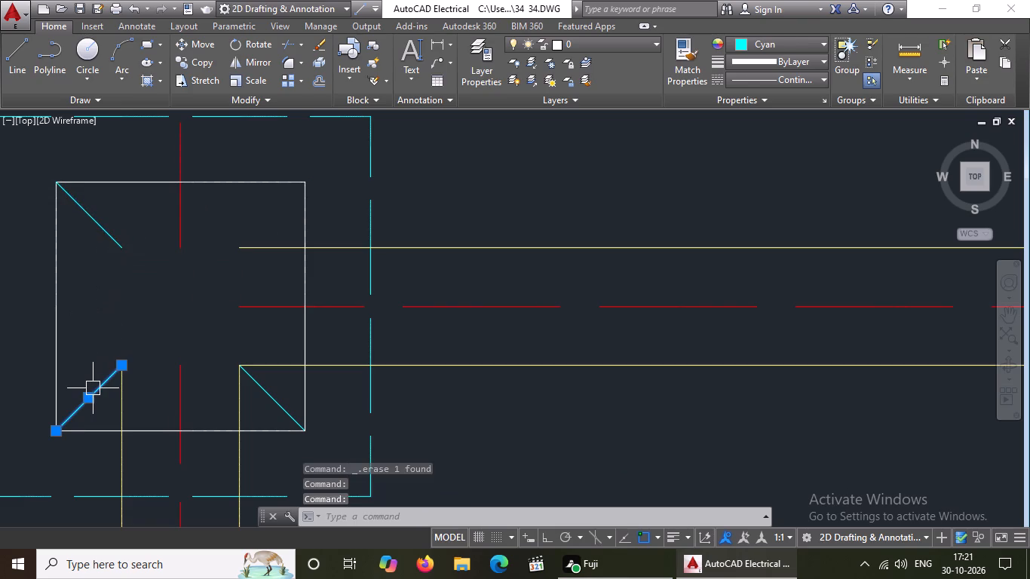
key(Delete)
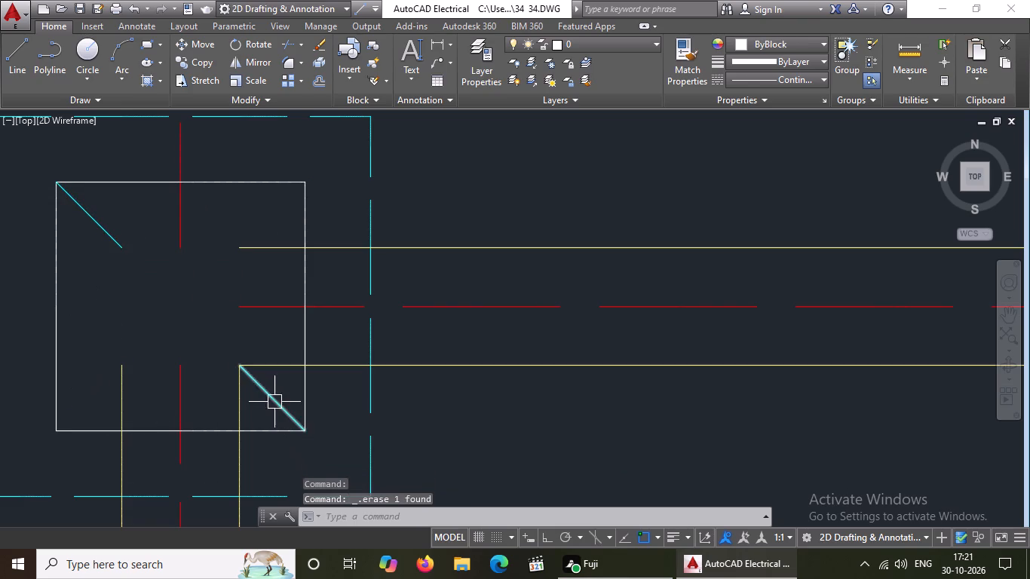
click(274, 402)
key(Delete)
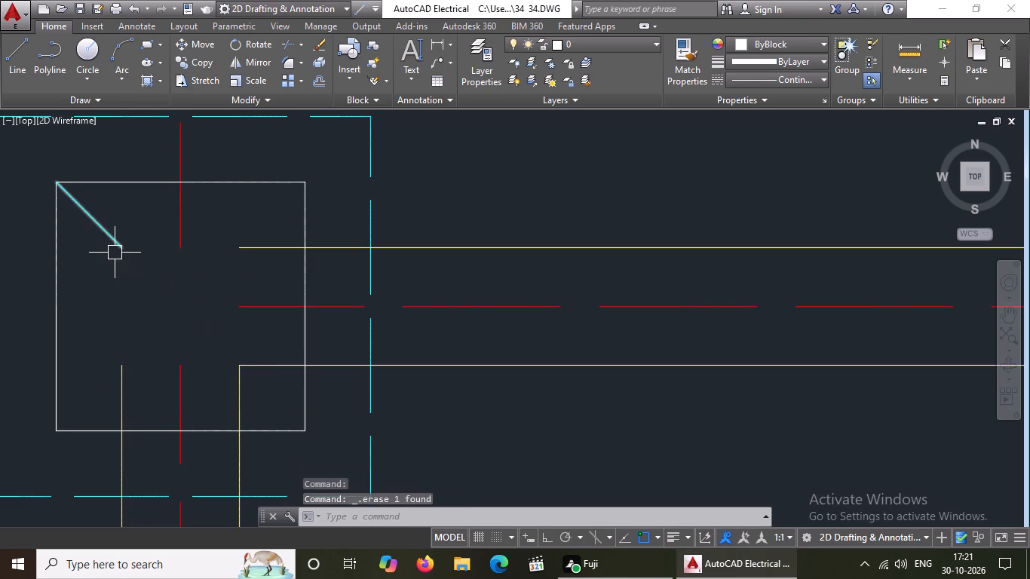
click(115, 251)
key(Delete)
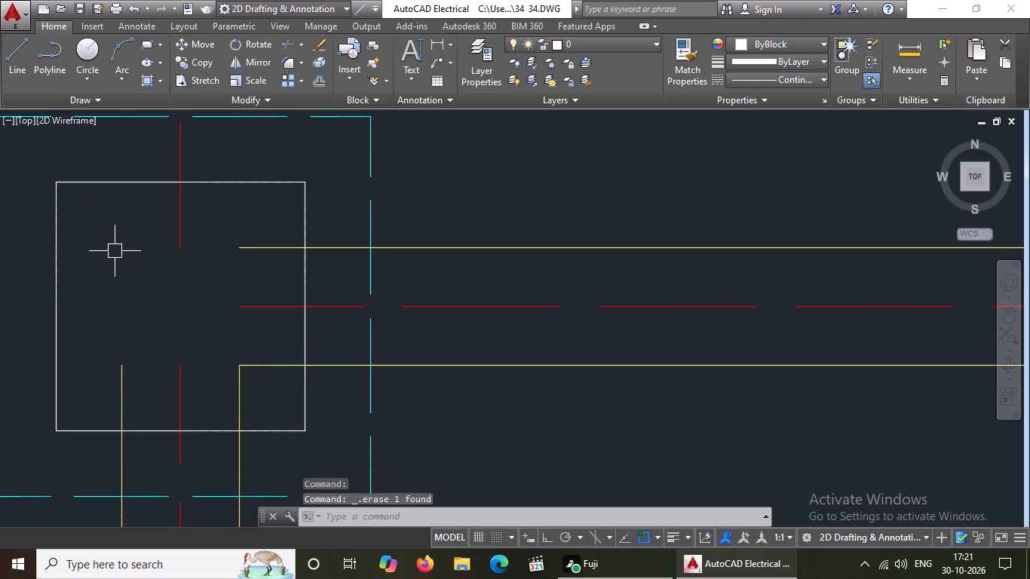
Erase the four sides of the dashed cyan outer square around the same footing.
scroll(148, 242, down, 4)
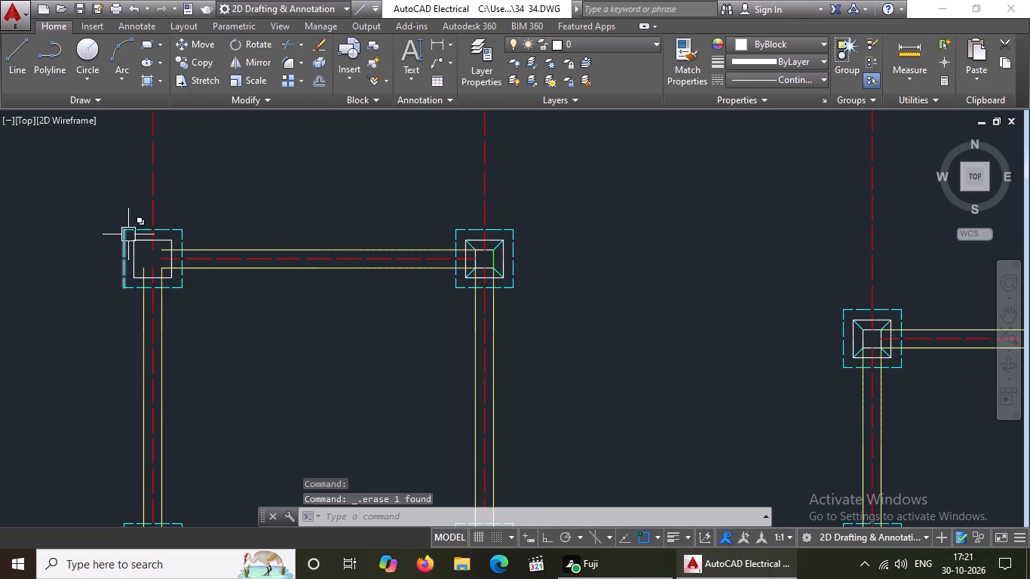
scroll(131, 232, up, 3)
click(131, 231)
key(Delete)
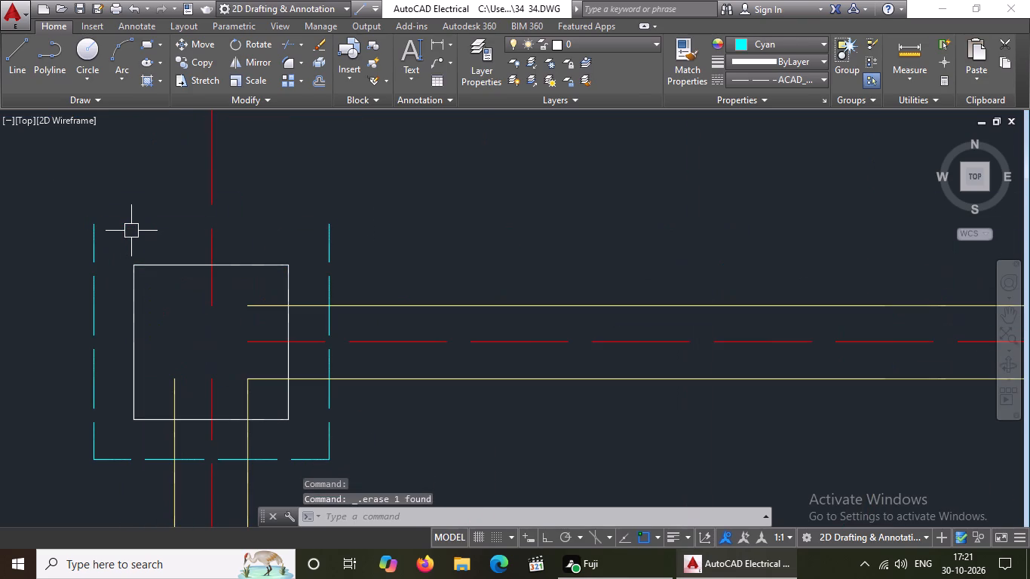
drag(113, 253, 106, 256)
click(0, 334)
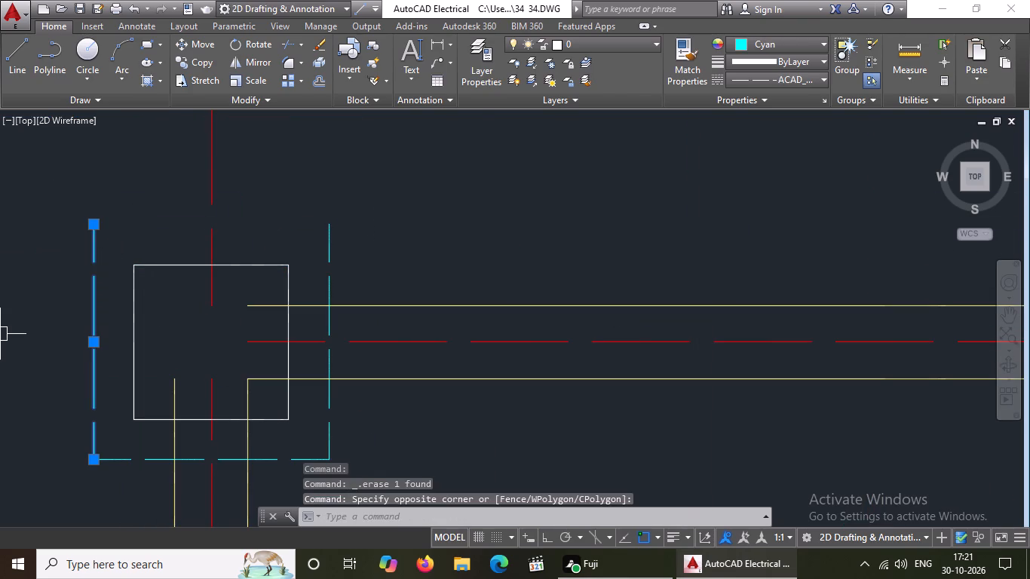
key(Delete)
click(320, 251)
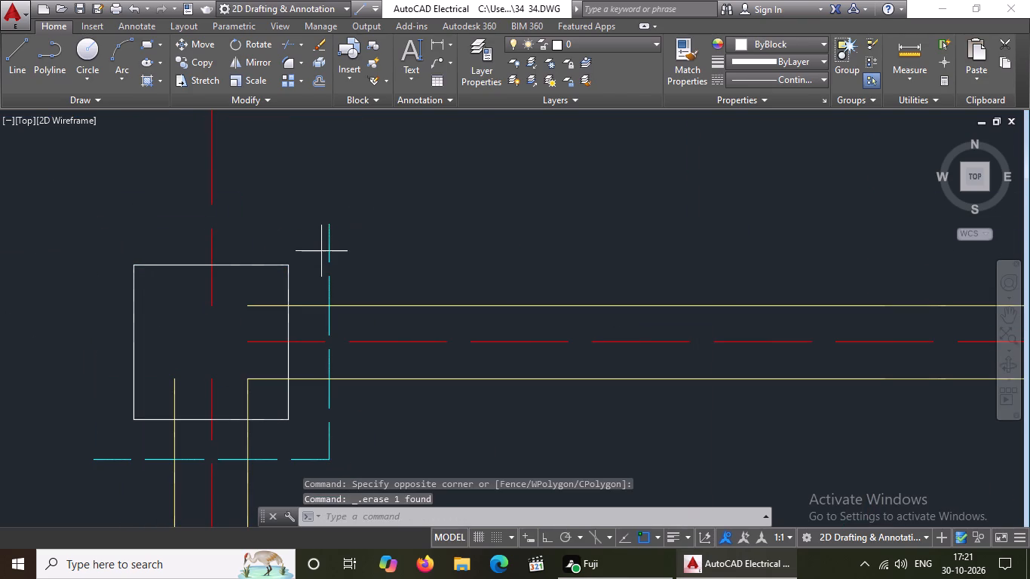
key(Delete)
click(326, 249)
click(330, 253)
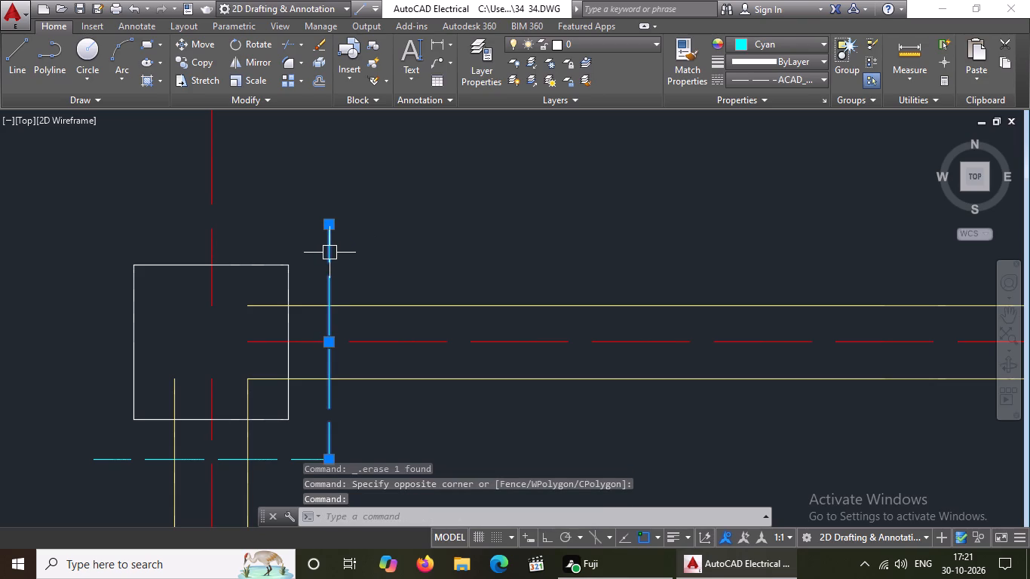
key(Delete)
click(308, 456)
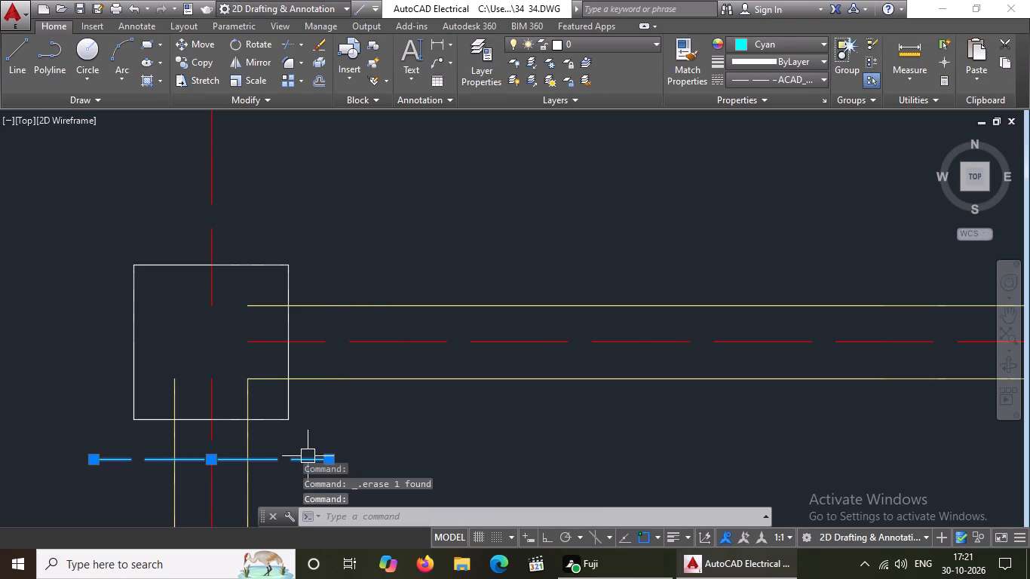
key(Delete)
Erase the four sides of the remaining white square in the same footing.
scroll(290, 467, up, 5)
scroll(305, 467, down, 5)
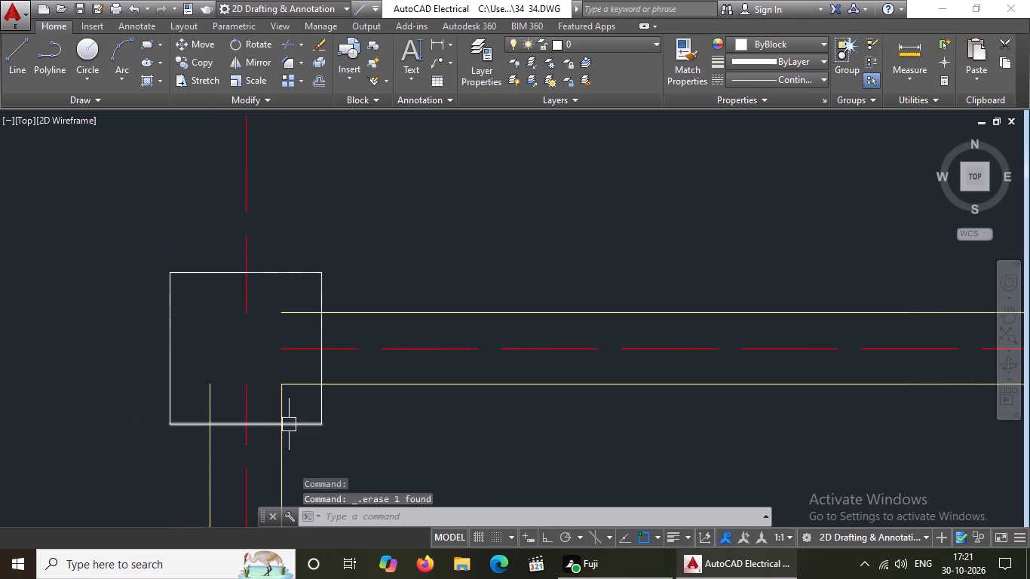
click(290, 422)
key(Delete)
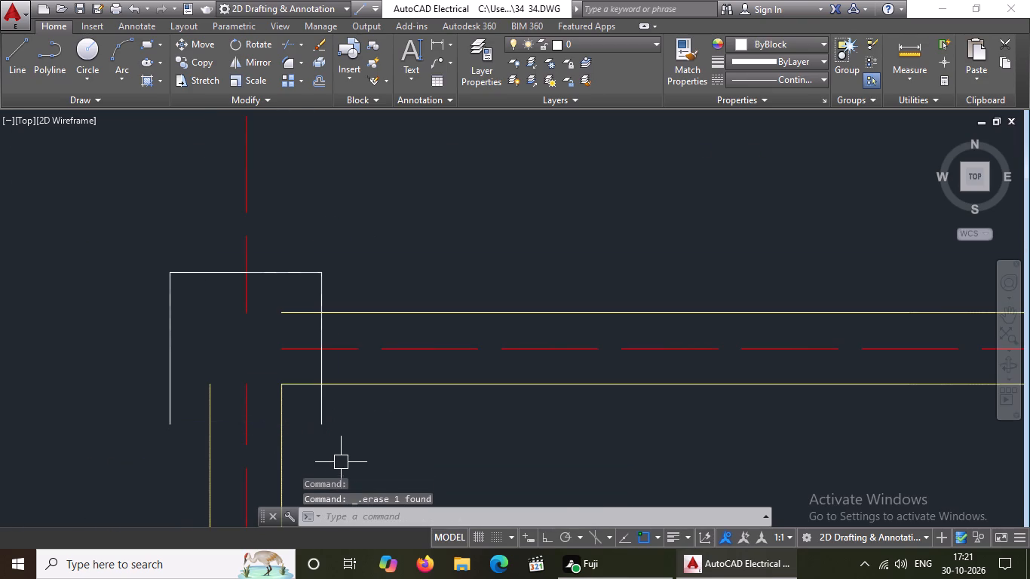
scroll(356, 455, down, 4)
scroll(372, 447, up, 3)
click(341, 330)
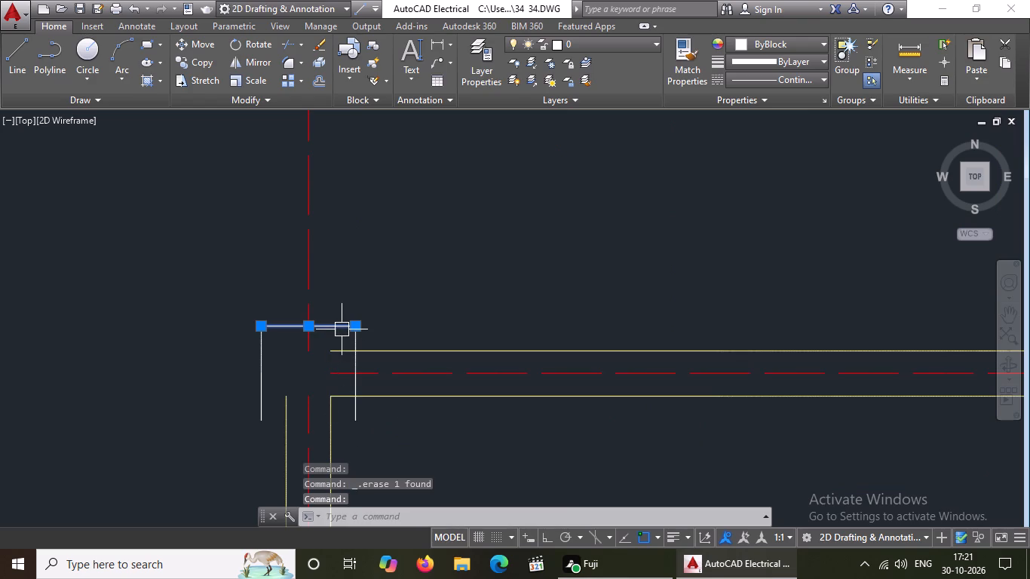
key(Delete)
drag(265, 351, 259, 369)
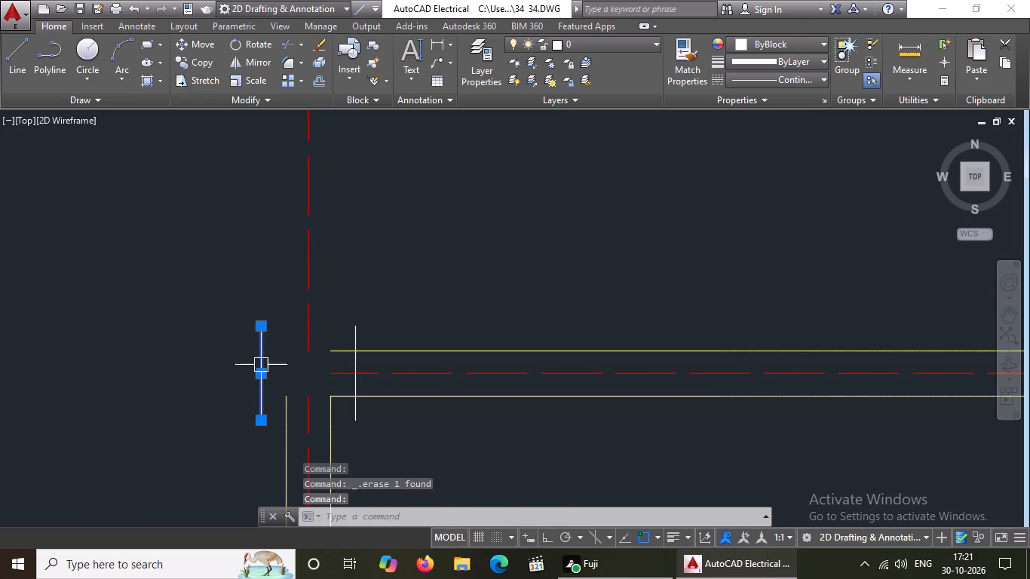
drag(259, 369, 258, 372)
click(257, 375)
key(Delete)
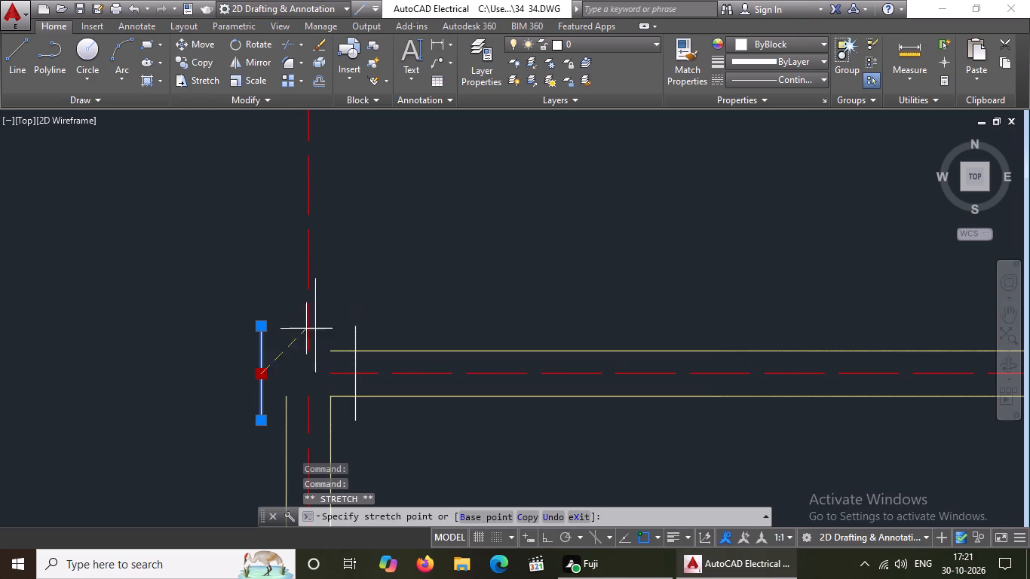
click(267, 354)
key(Delete)
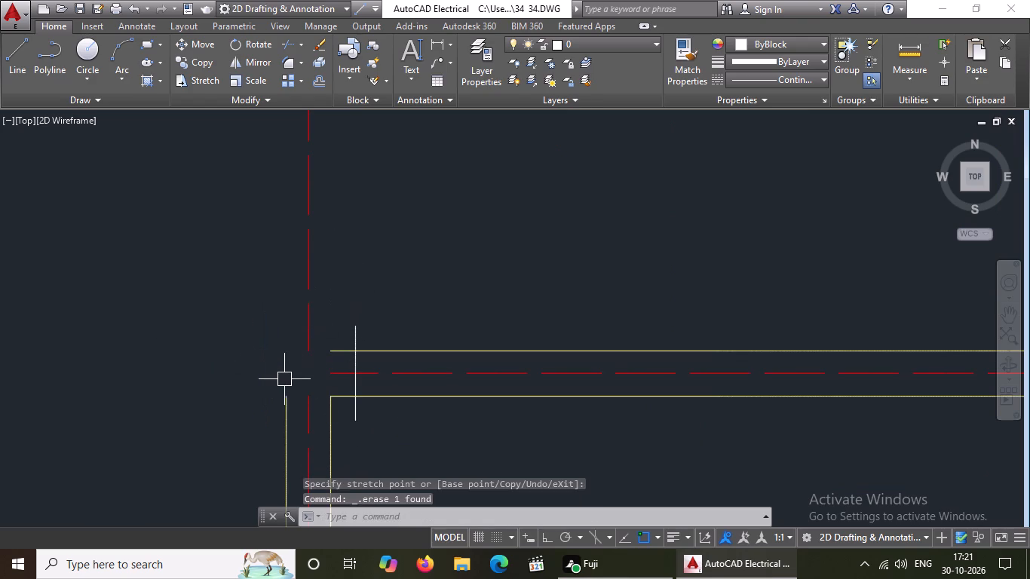
click(355, 381)
key(Delete)
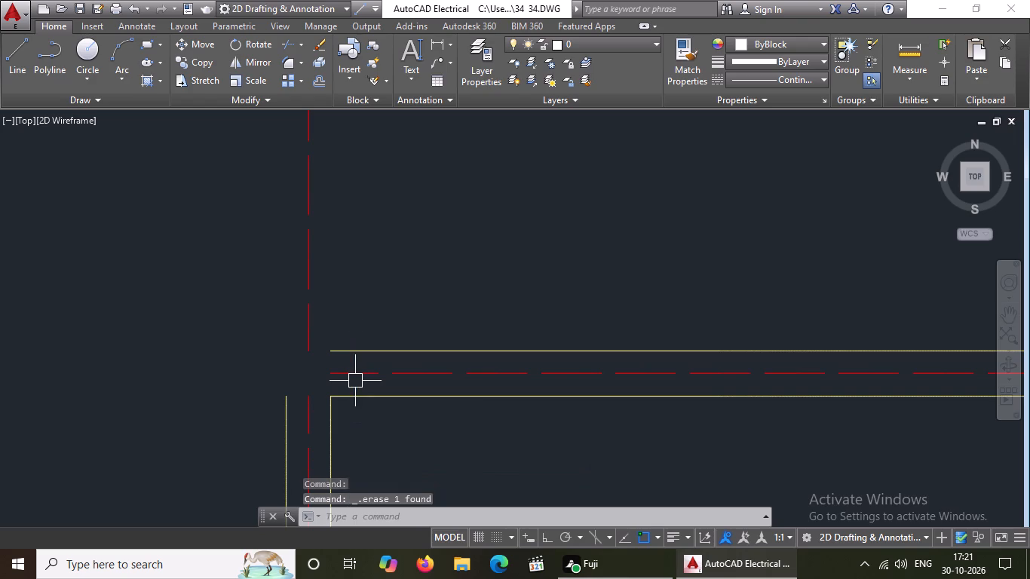
Erase both horizontal yellow beam lines running east from the cleared footing to the footing on the second gridline.
scroll(353, 380, down, 6)
scroll(400, 409, up, 2)
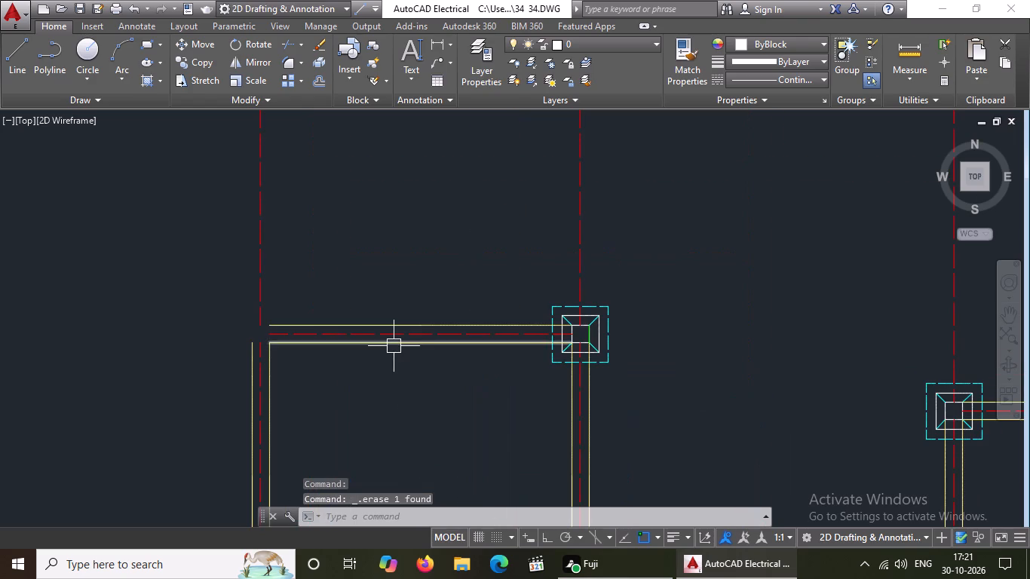
click(394, 345)
key(Delete)
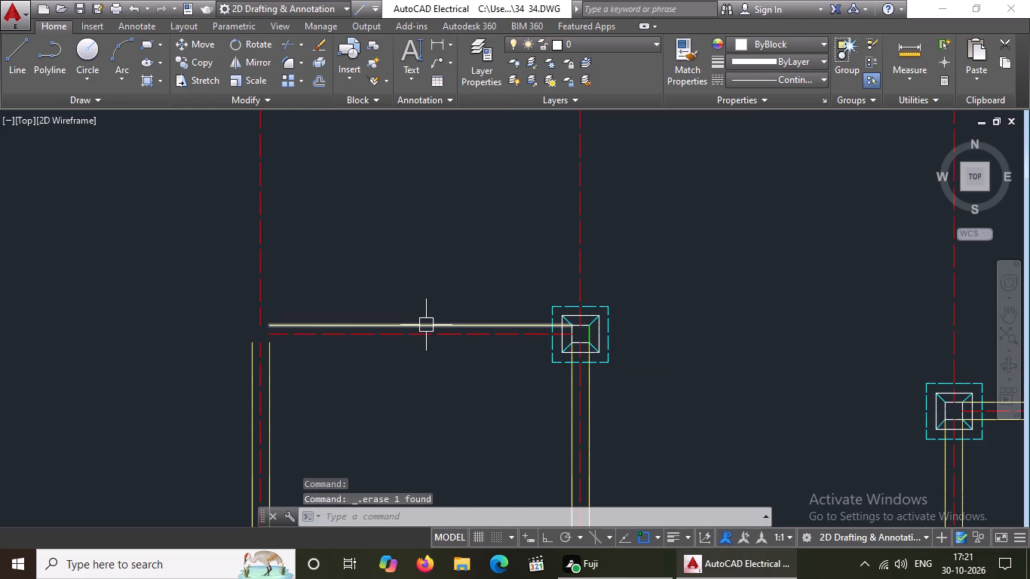
click(426, 322)
key(Delete)
Erase the four sides of the inner square in the northernmost remaining footing on the second gridline.
scroll(425, 323, down, 4)
scroll(443, 323, up, 6)
scroll(513, 359, up, 2)
drag(473, 351, 477, 337)
double_click(495, 285)
click(482, 330)
click(477, 309)
click(476, 330)
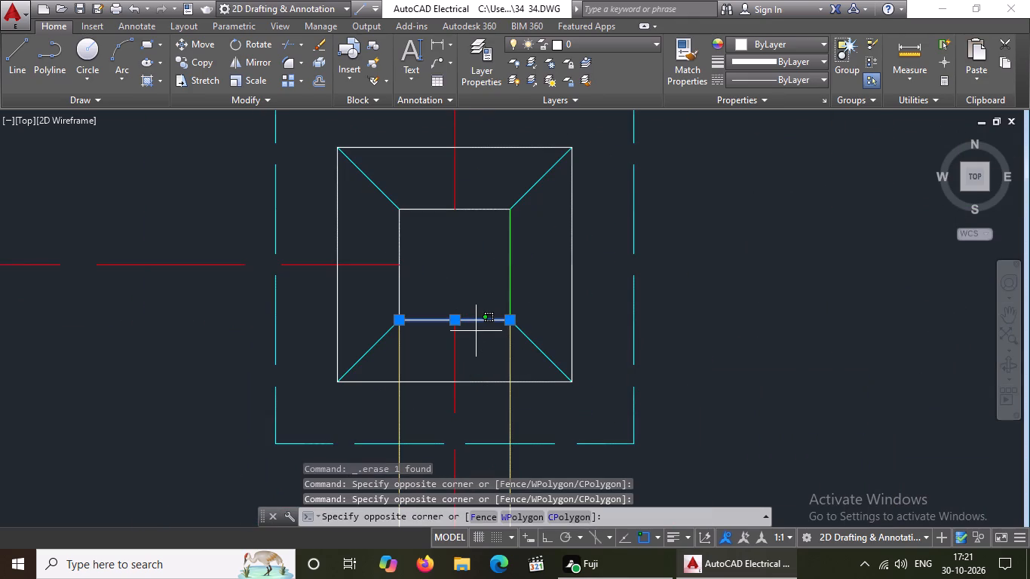
key(Delete)
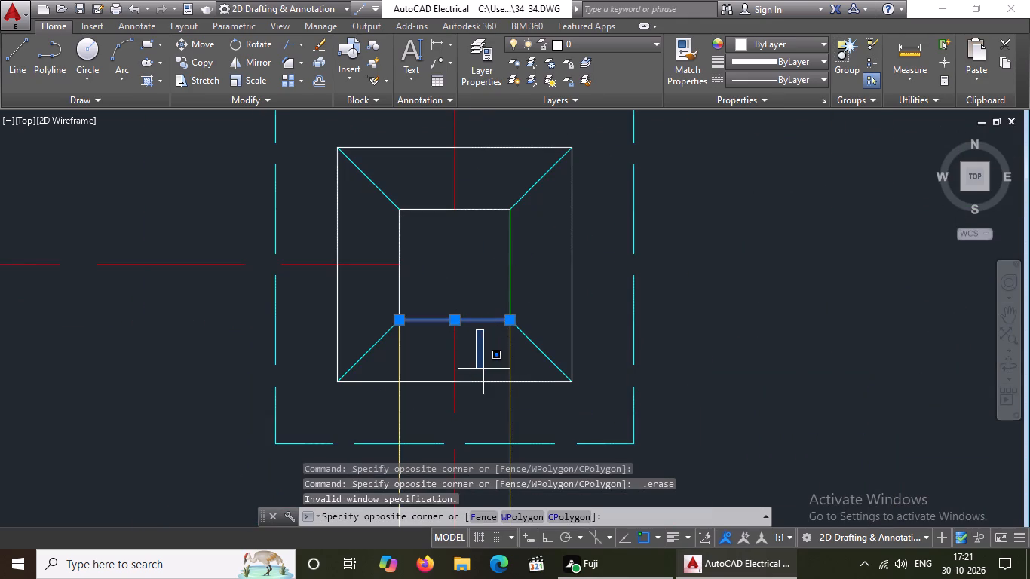
key(Delete)
key(Delete)
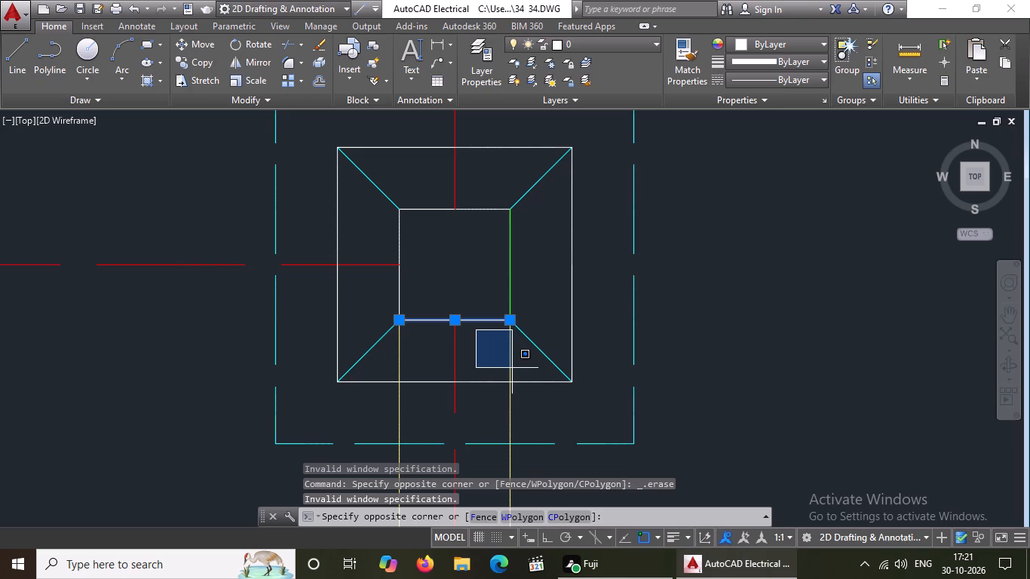
key(Delete)
key(Delete)
key(Escape)
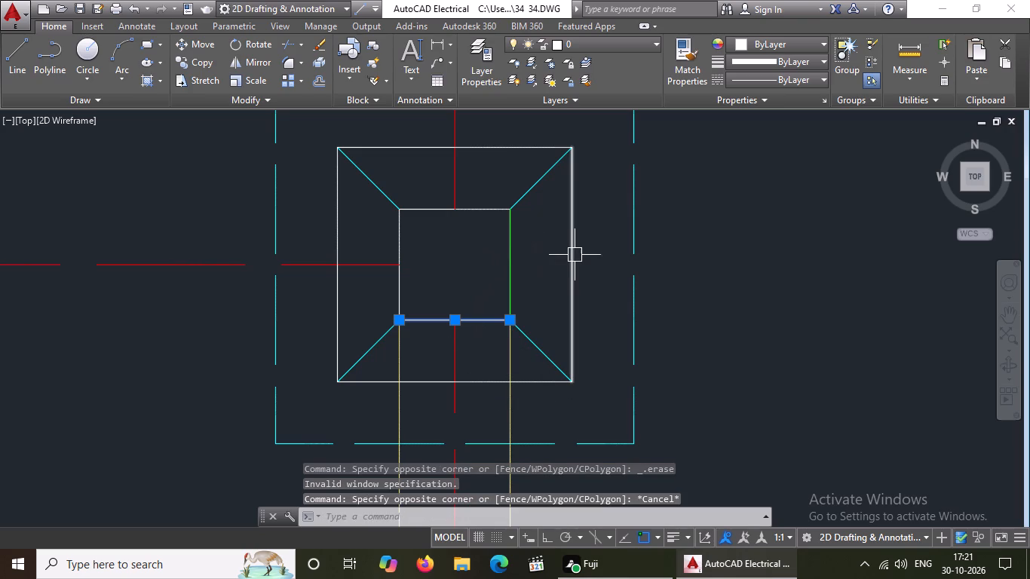
key(Delete)
drag(535, 271, 521, 276)
drag(362, 311, 368, 302)
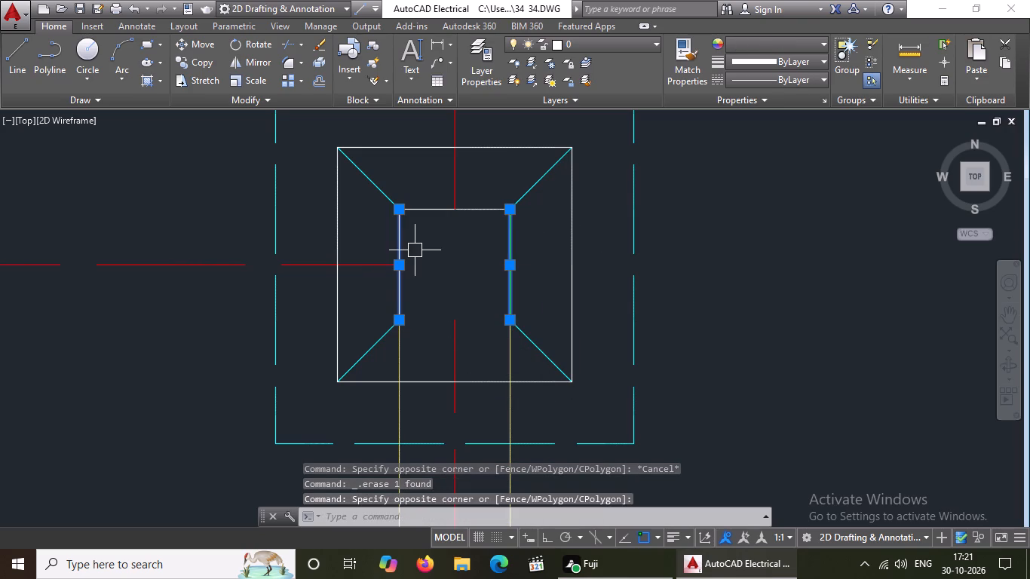
key(Delete)
drag(473, 192, 465, 209)
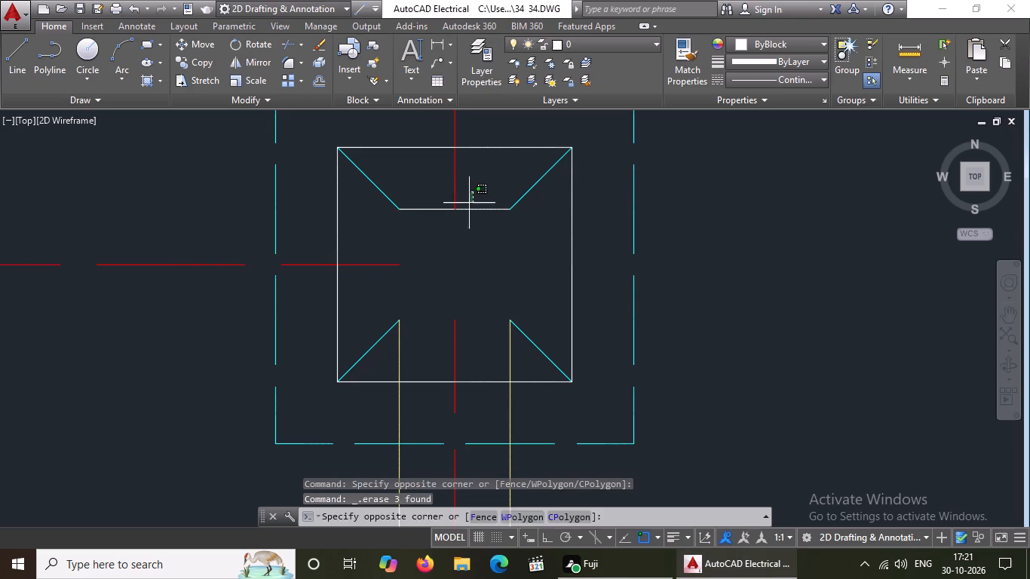
drag(465, 209, 461, 216)
click(421, 293)
key(Delete)
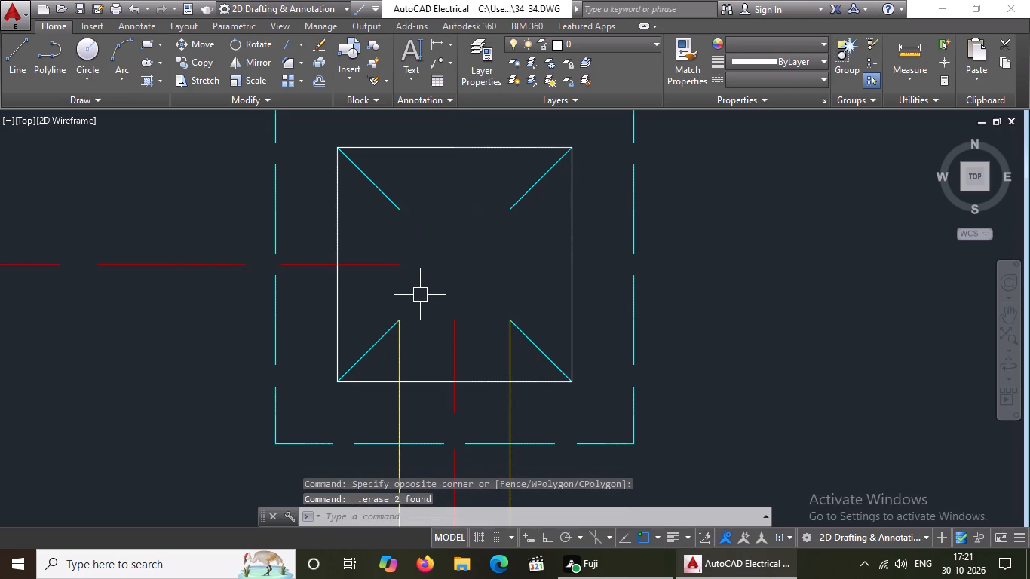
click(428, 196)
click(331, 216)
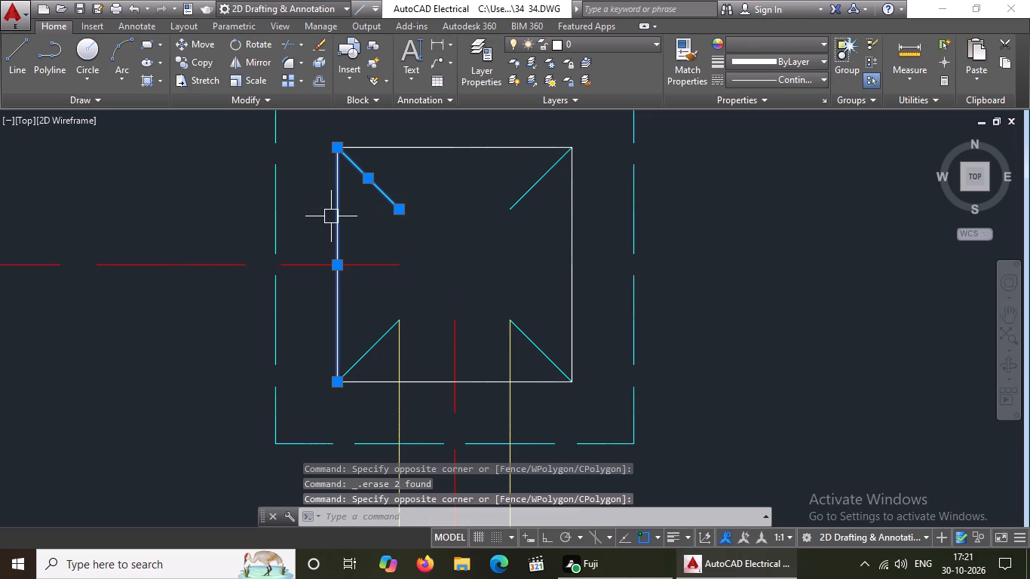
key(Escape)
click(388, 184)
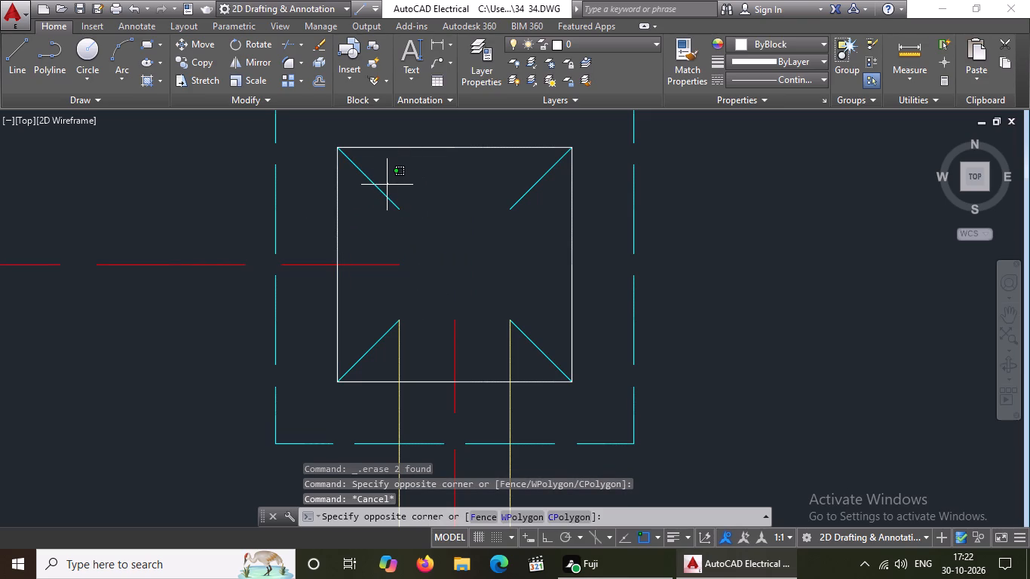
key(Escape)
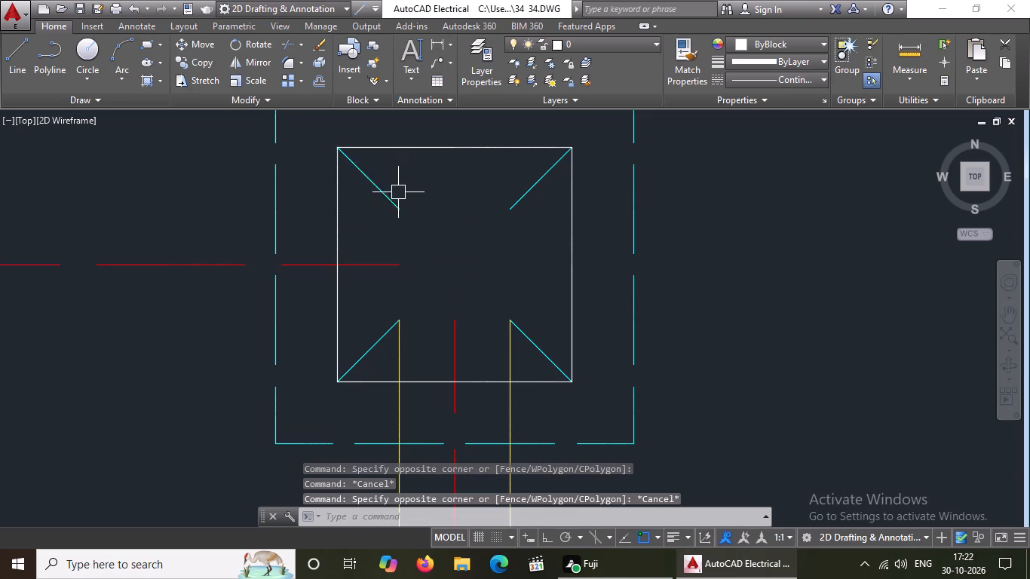
Erase the four cyan corner diagonals in the same footing on the second gridline.
click(392, 202)
key(Delete)
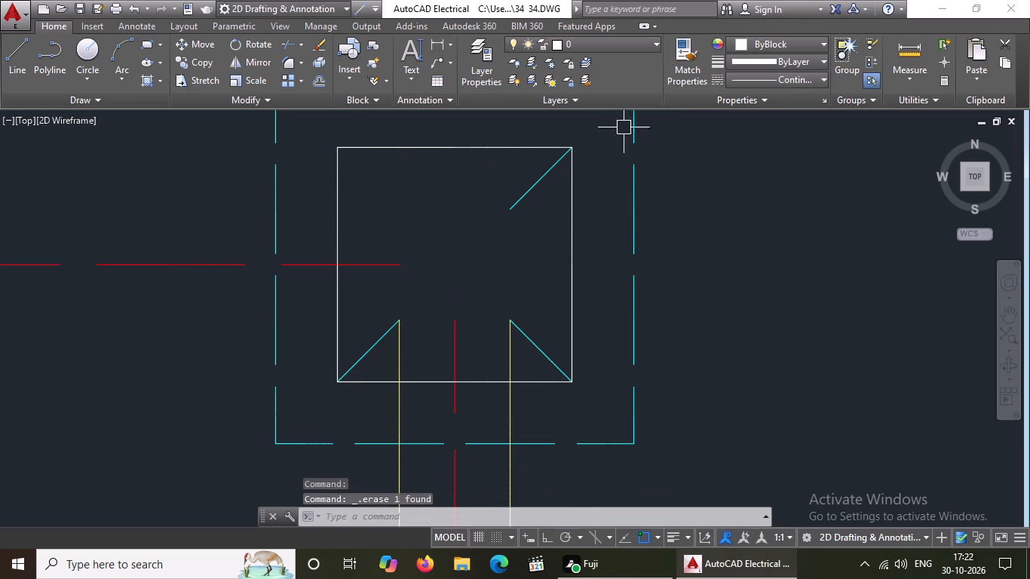
click(548, 177)
key(Delete)
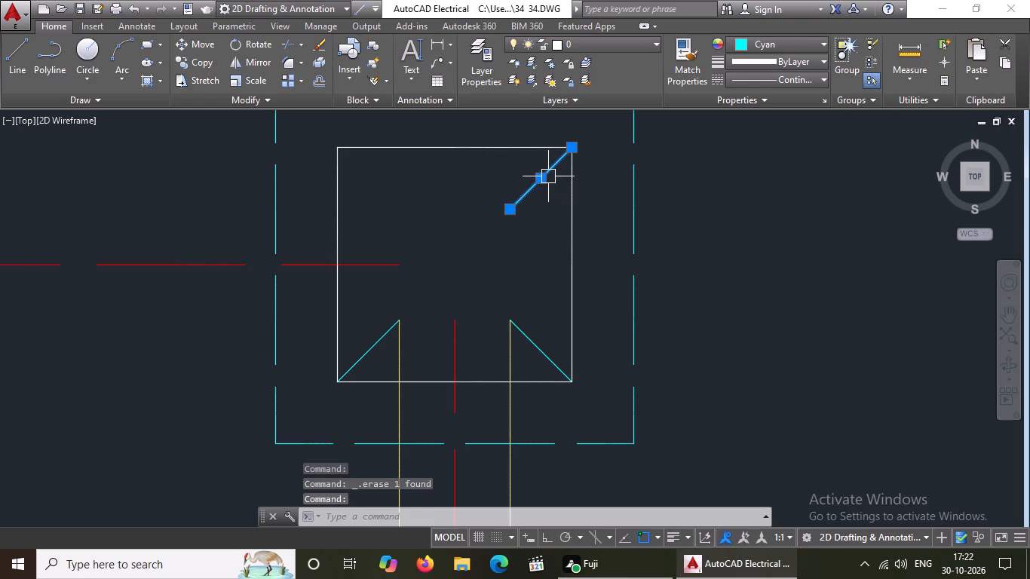
click(533, 346)
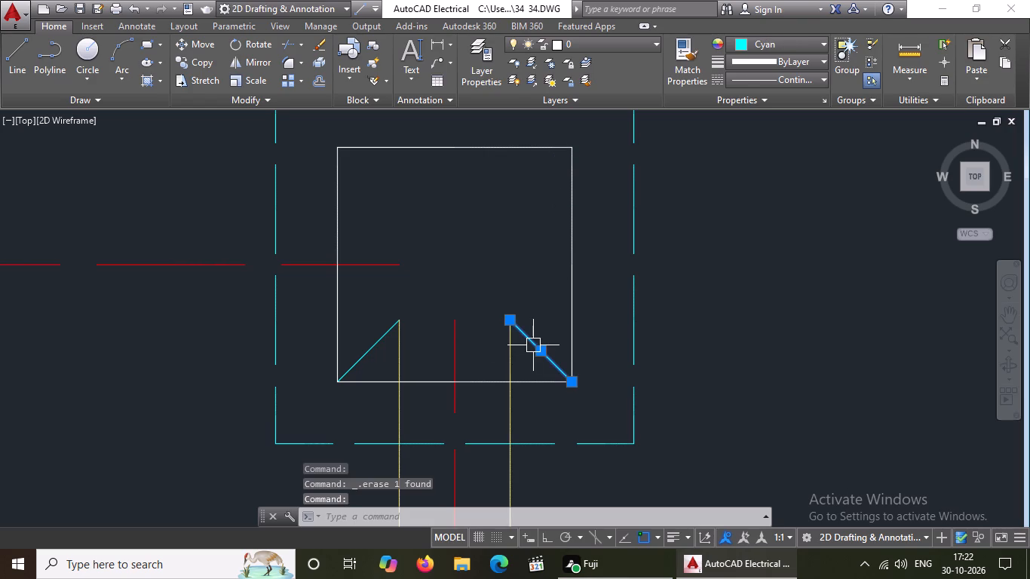
key(Delete)
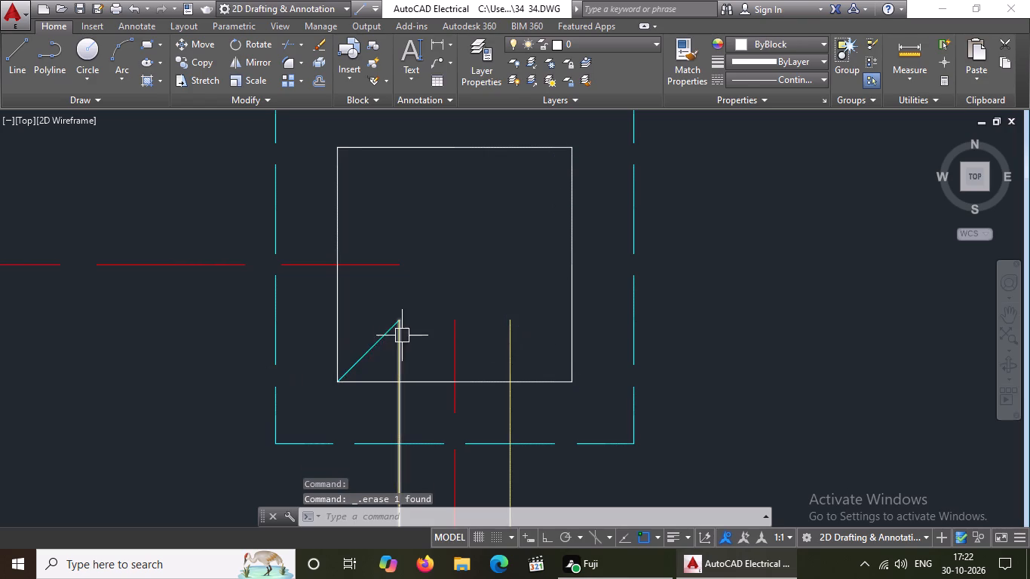
click(371, 343)
key(Delete)
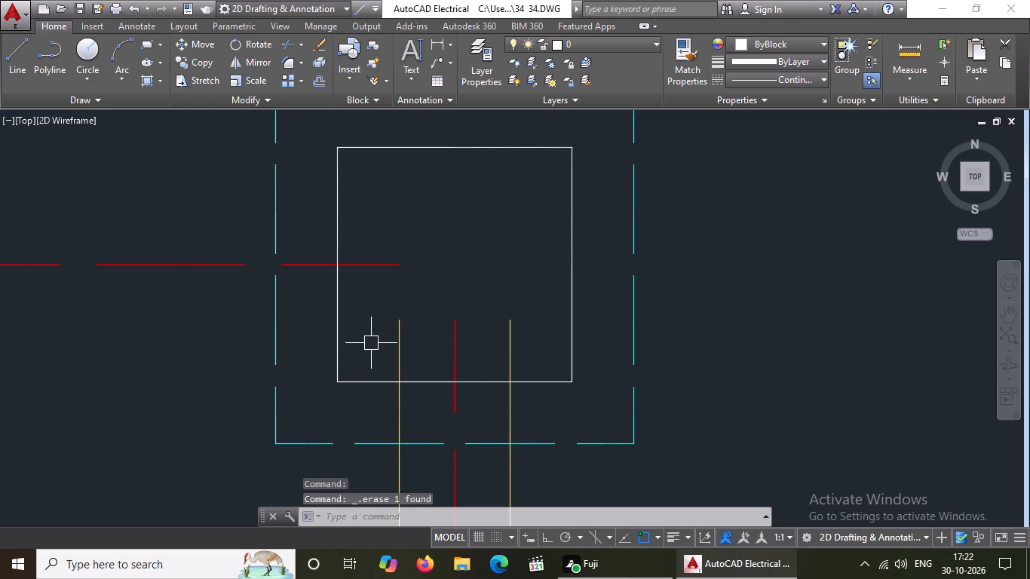
Erase both vertical yellow beam lines running south from the same footing.
click(401, 329)
key(Delete)
scroll(401, 329, up, 2)
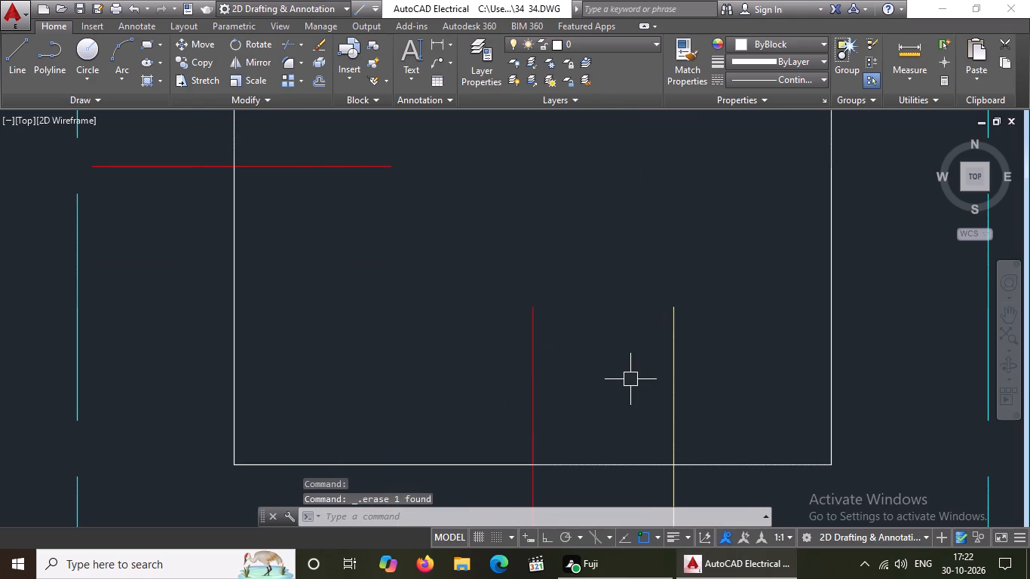
double_click(675, 352)
key(Delete)
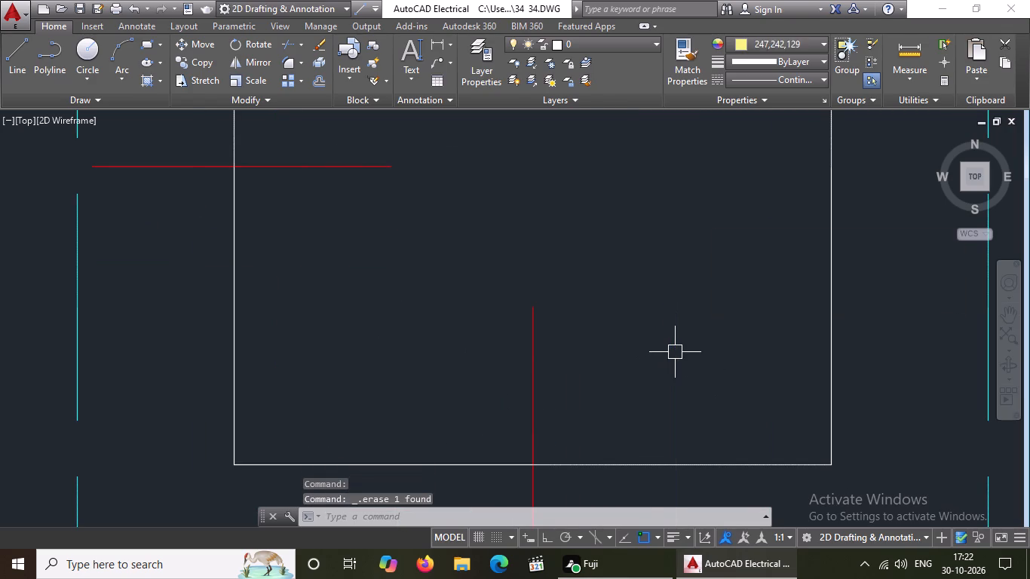
Erase the four sides of the remaining white square in the same footing.
scroll(666, 345, down, 10)
scroll(722, 344, up, 3)
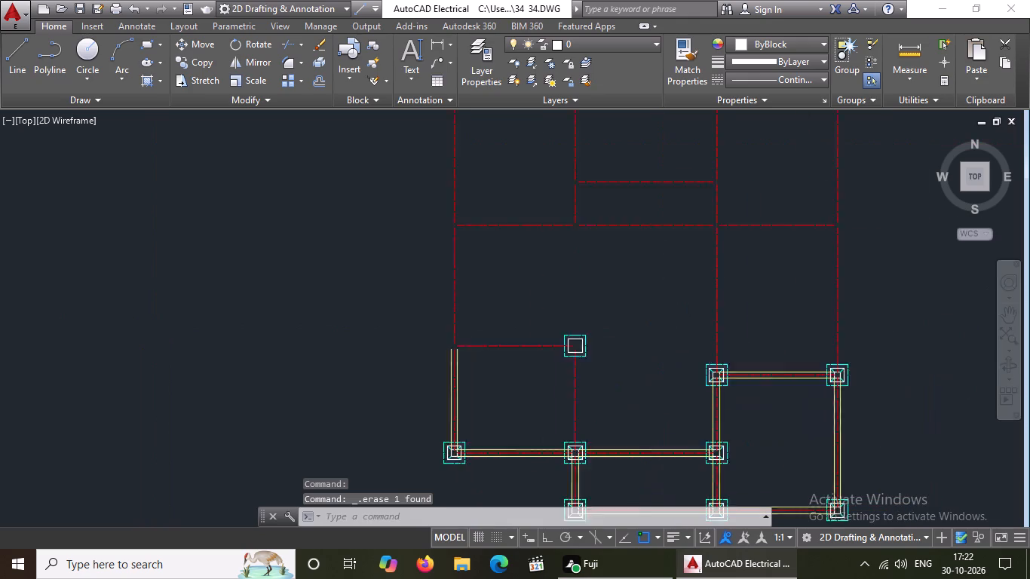
scroll(477, 349, up, 6)
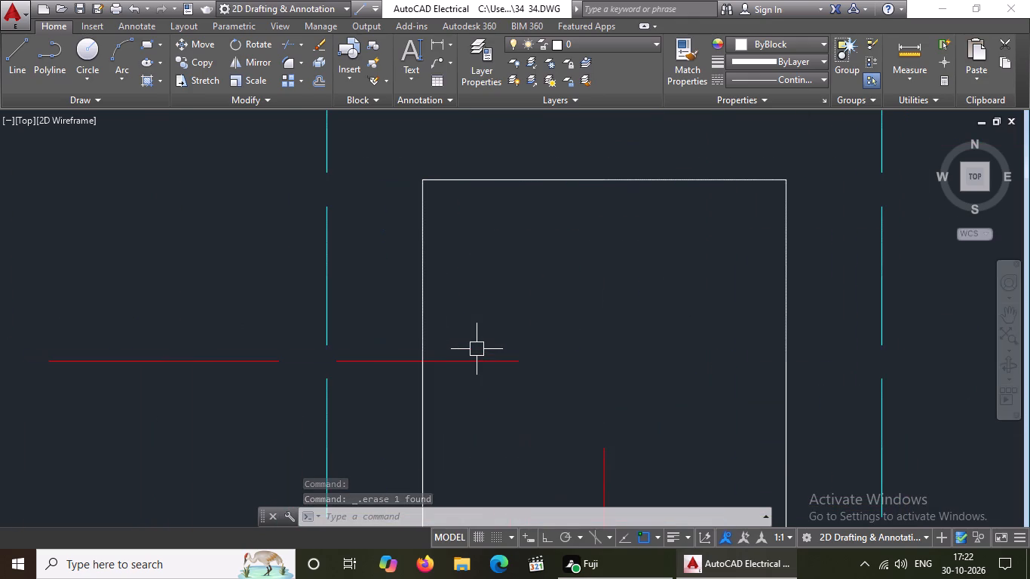
click(528, 181)
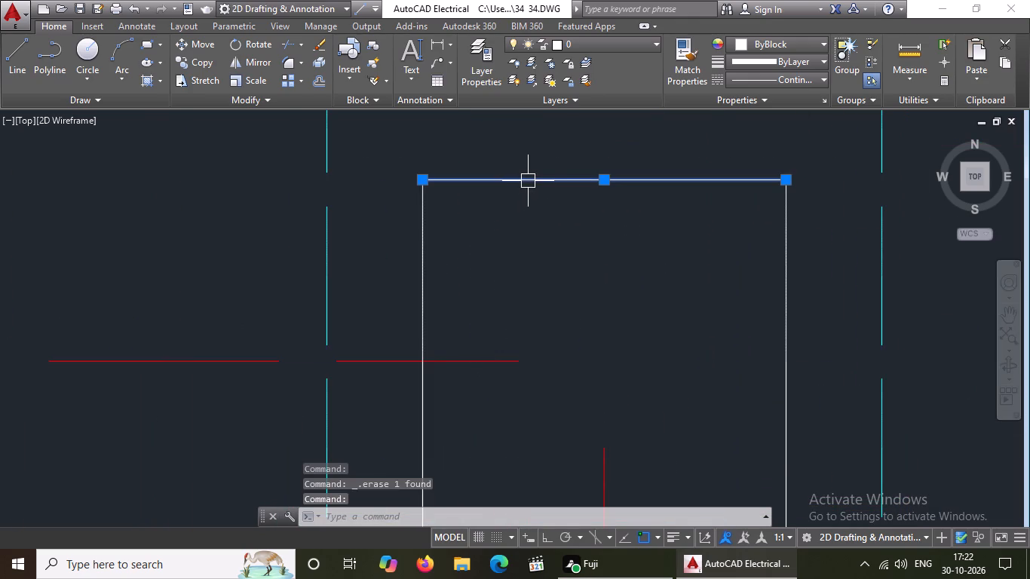
key(Delete)
scroll(520, 173, down, 3)
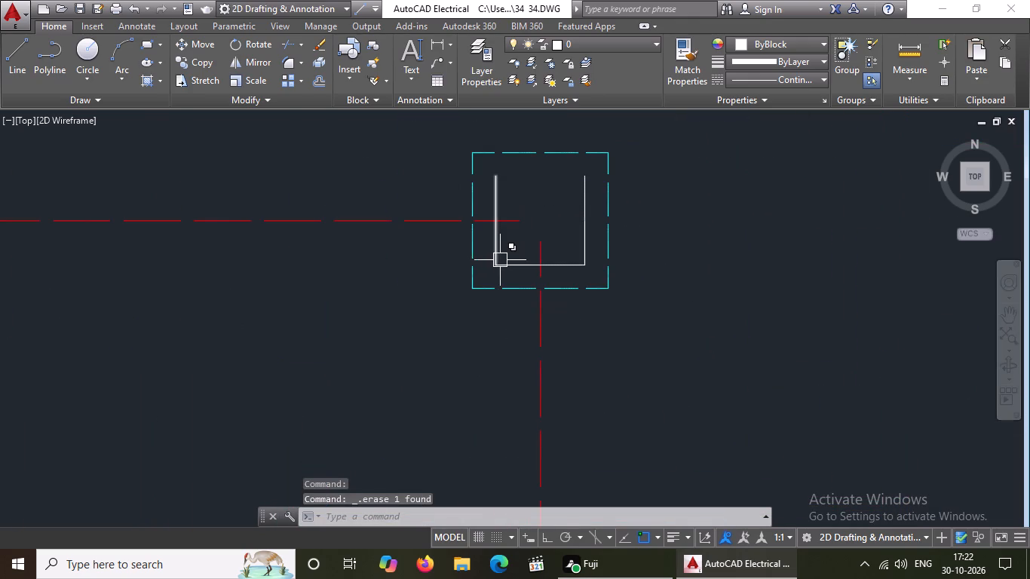
click(494, 239)
key(Delete)
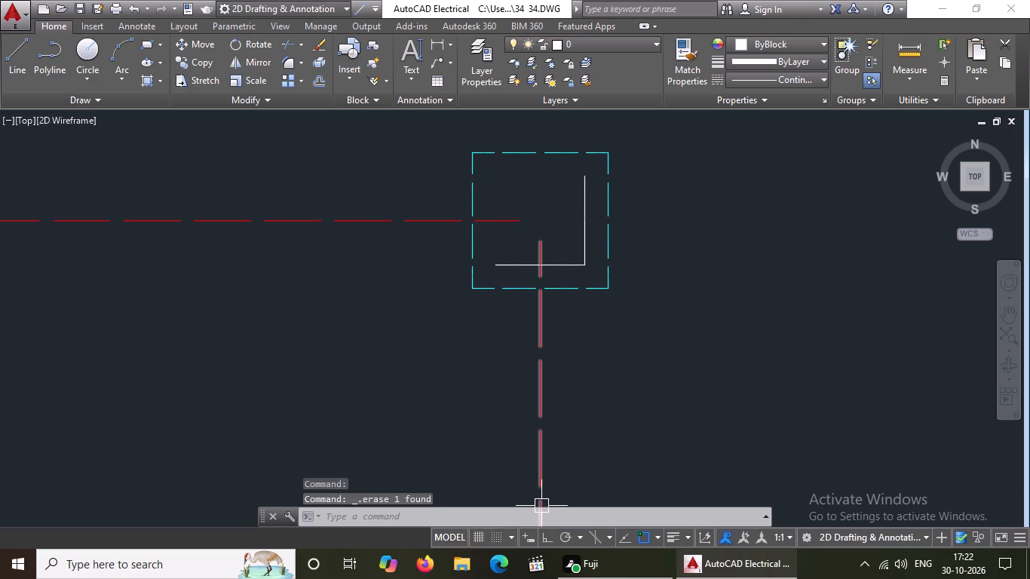
scroll(581, 275, up, 3)
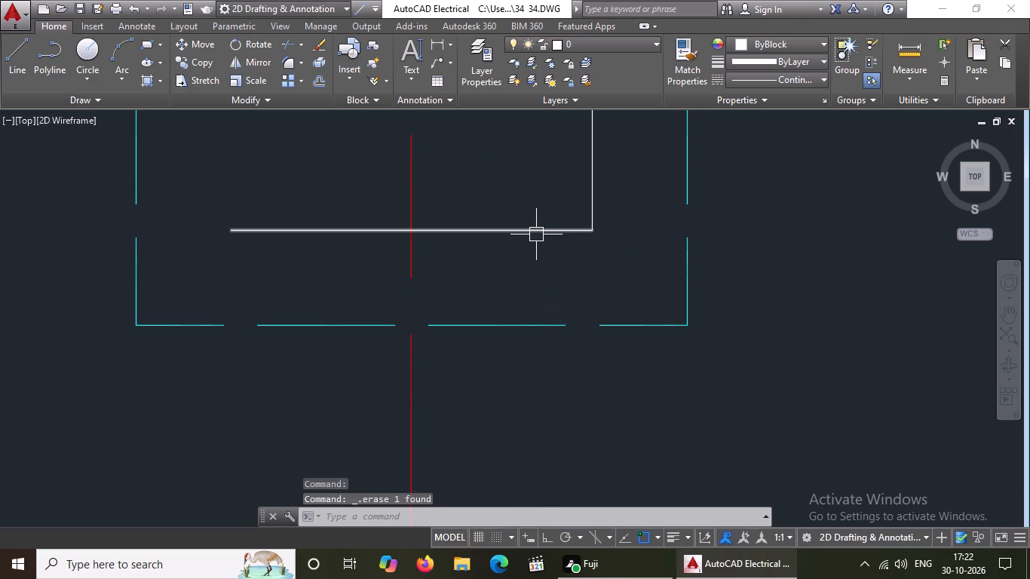
click(537, 234)
key(Delete)
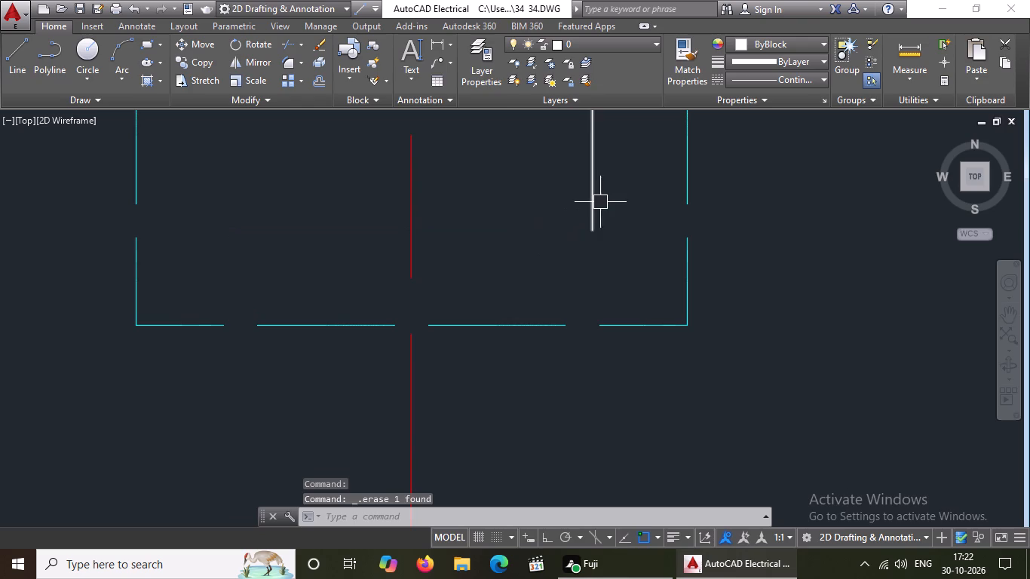
click(590, 228)
key(Delete)
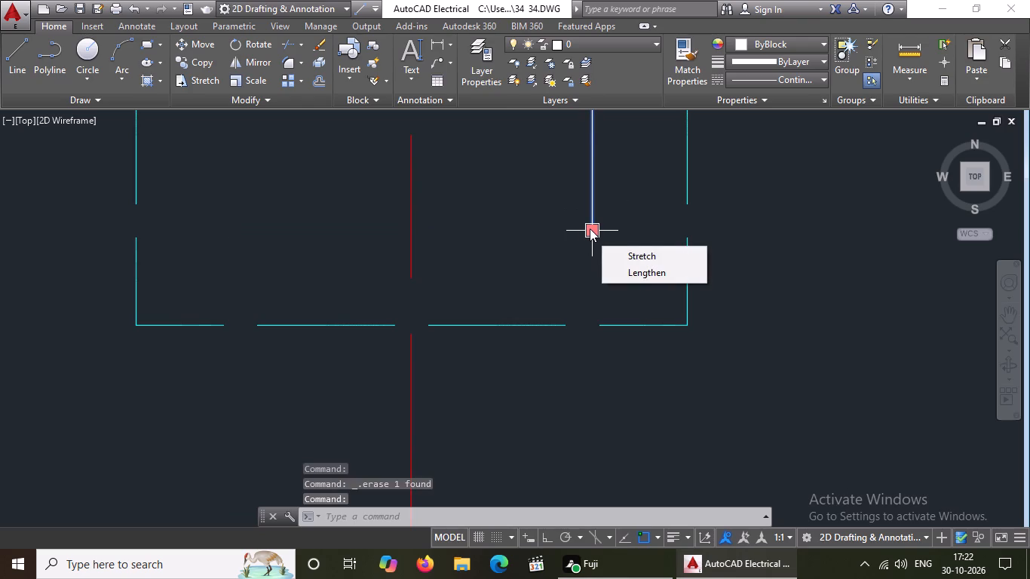
scroll(579, 278, down, 7)
key(Delete)
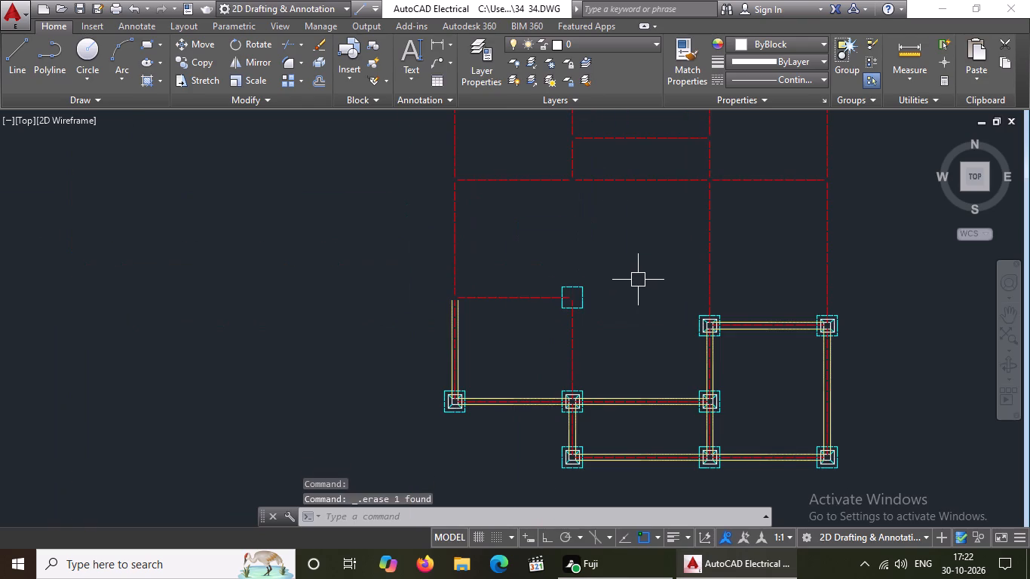
Erase the four sides of the dashed cyan outer square around the same footing.
scroll(561, 317, up, 3)
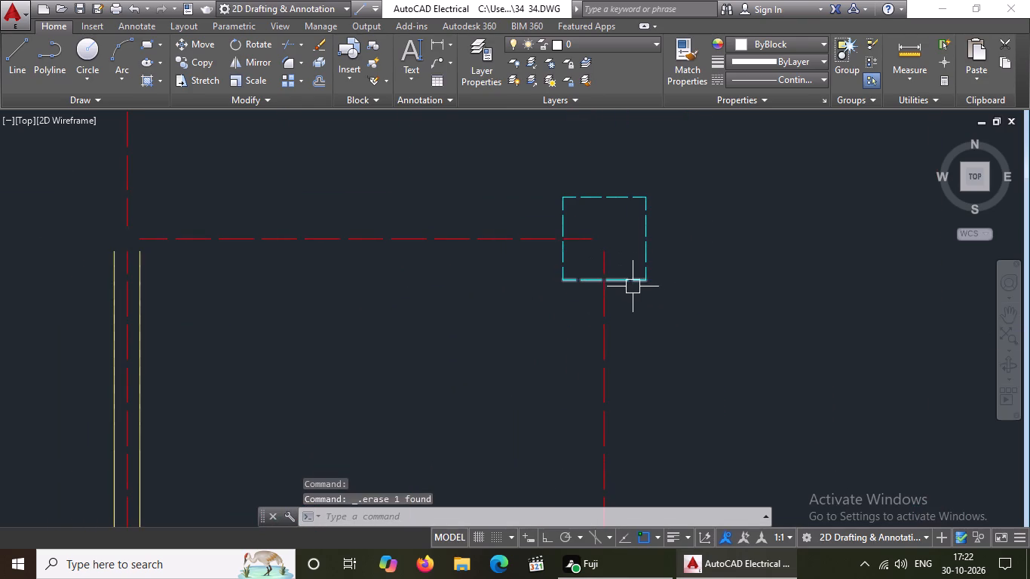
click(633, 286)
key(Delete)
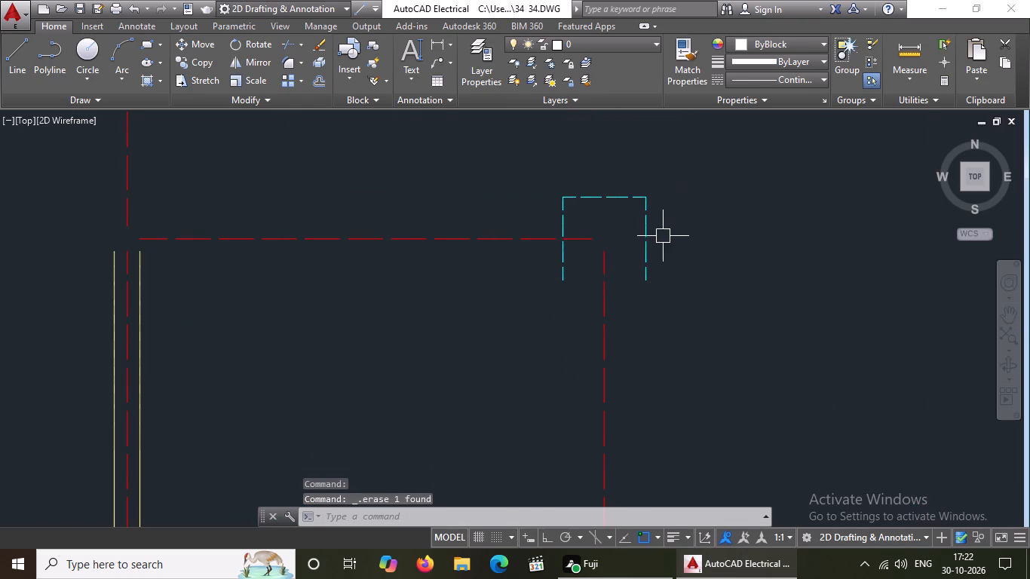
click(645, 231)
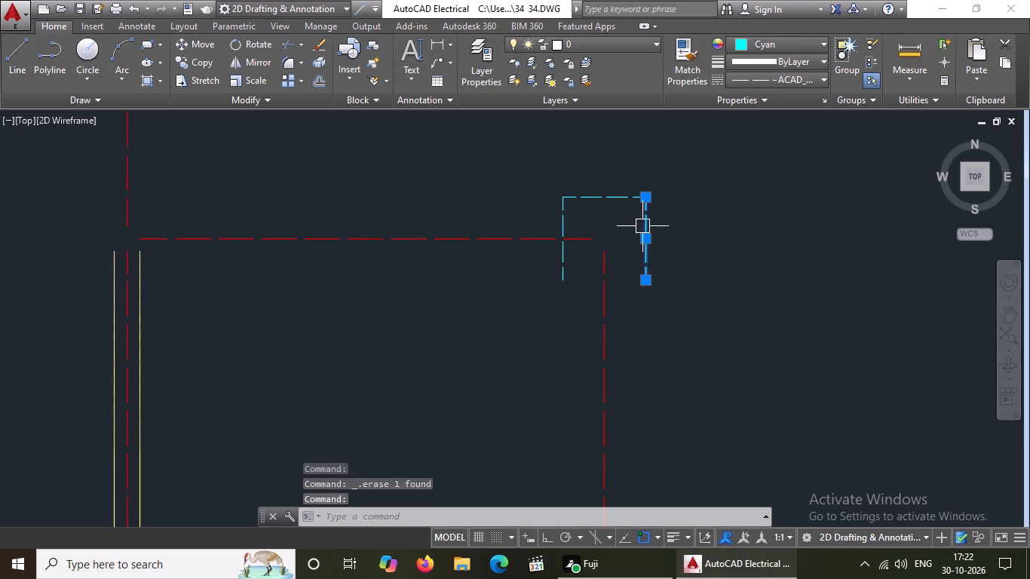
key(Delete)
click(633, 194)
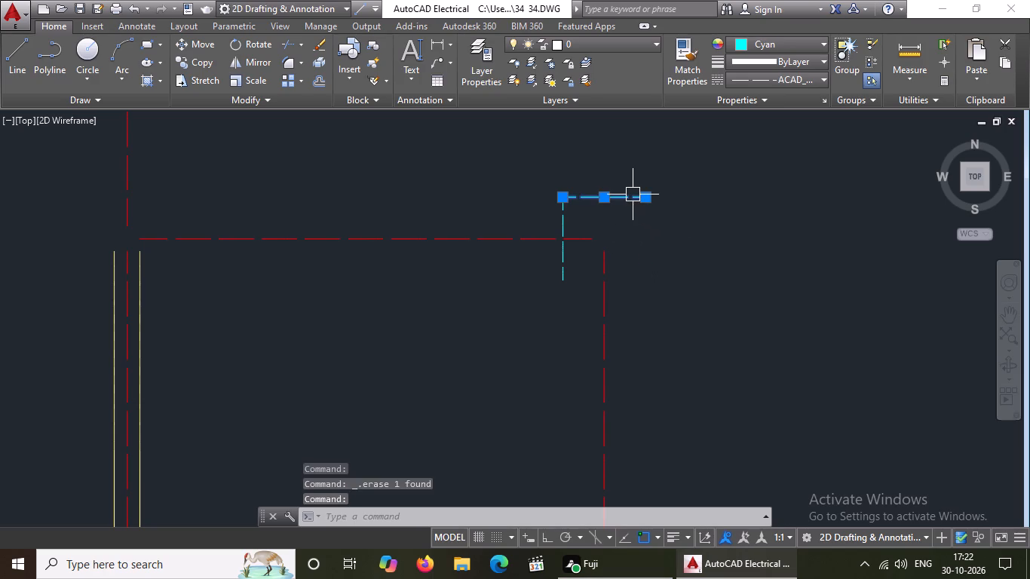
key(Delete)
click(557, 221)
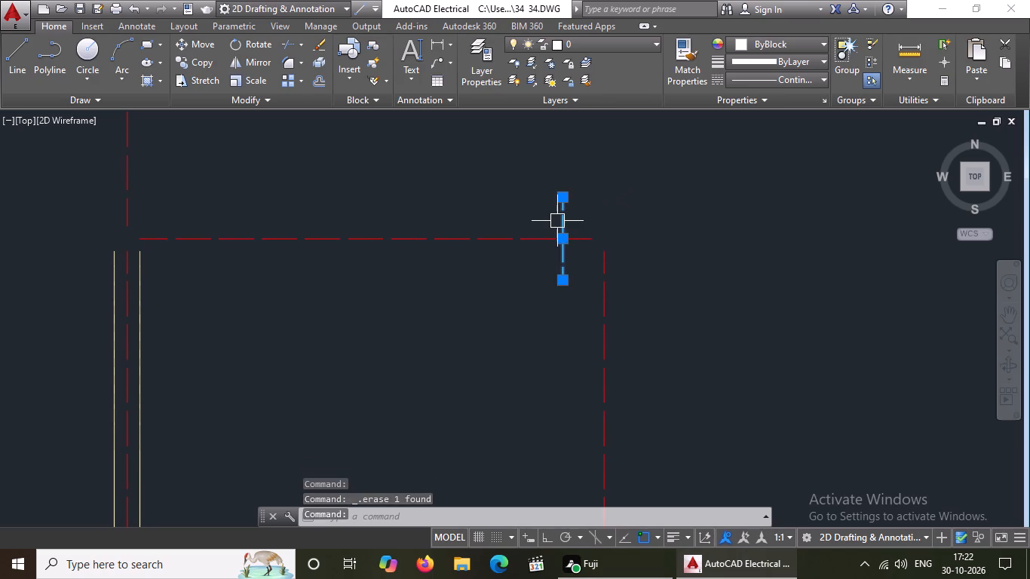
key(Delete)
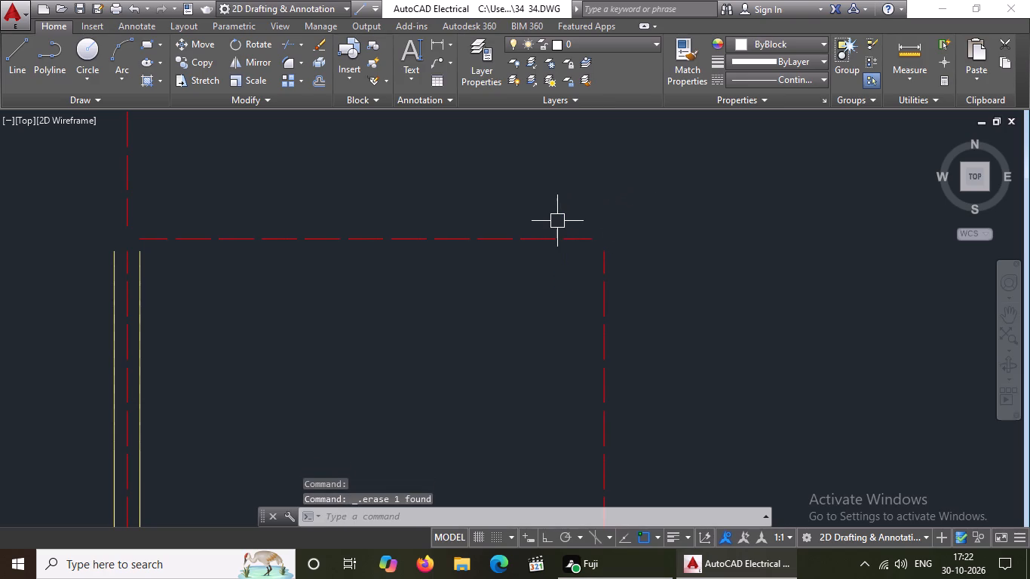
Erase the pair of vertical yellow beam lines running north along the first gridline from its remaining footing.
scroll(557, 222, down, 3)
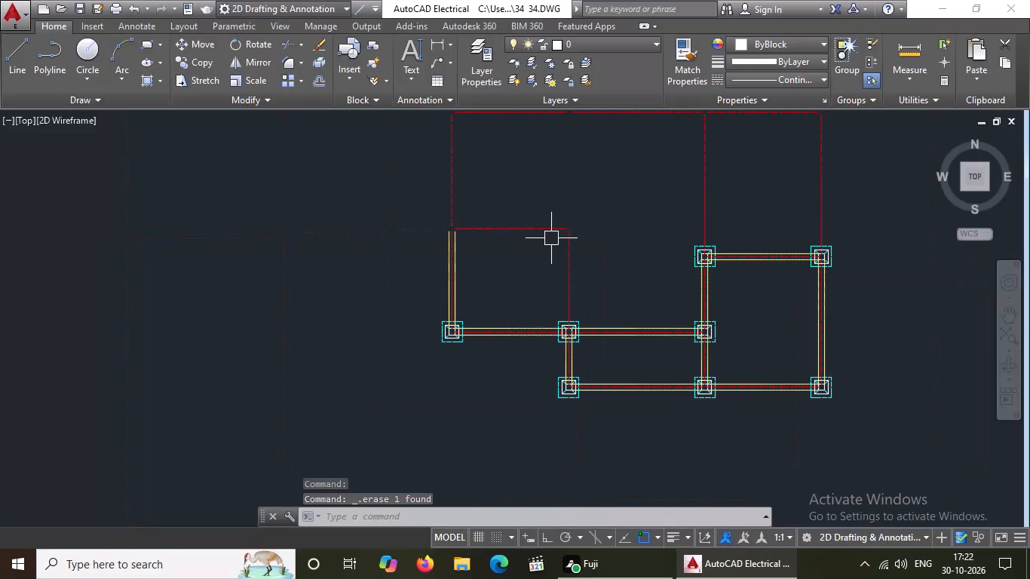
scroll(876, 272, up, 2)
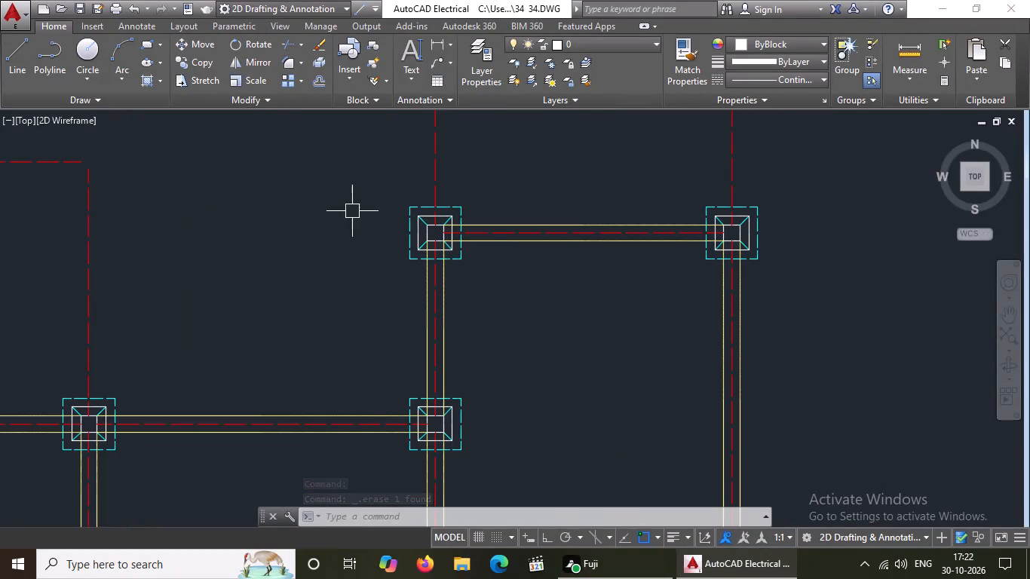
scroll(432, 230, down, 1)
scroll(1, 244, up, 2)
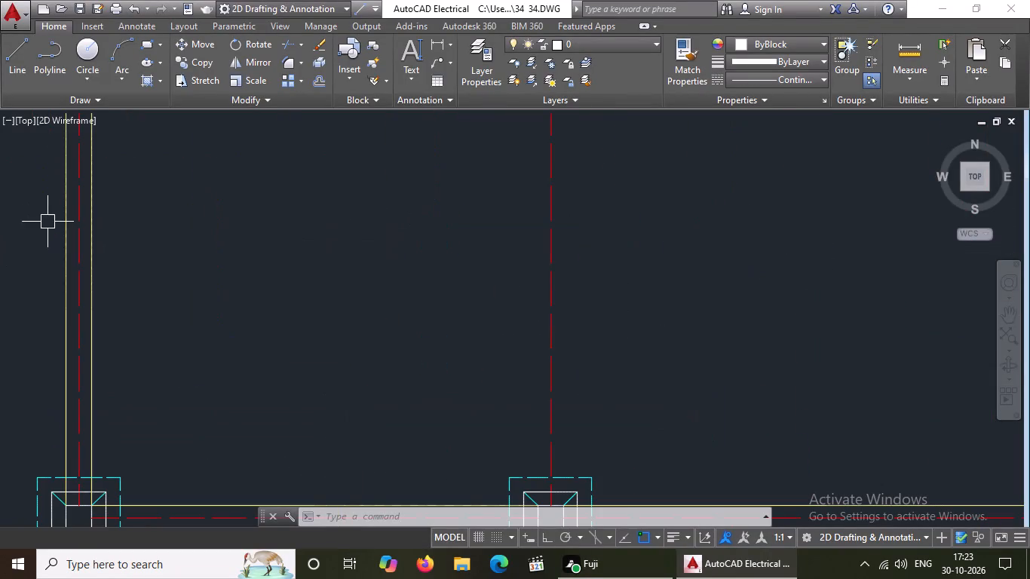
click(69, 206)
key(Delete)
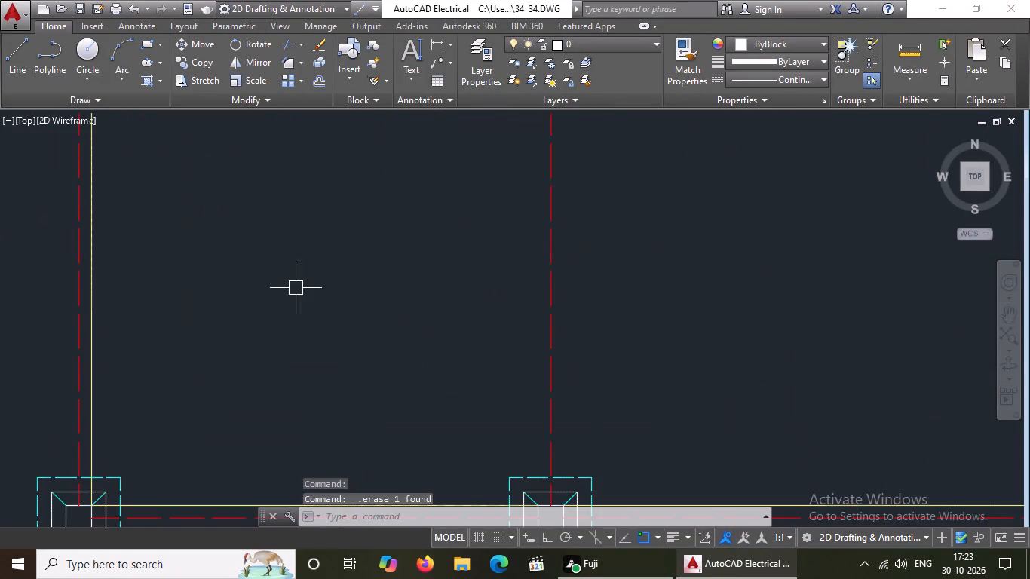
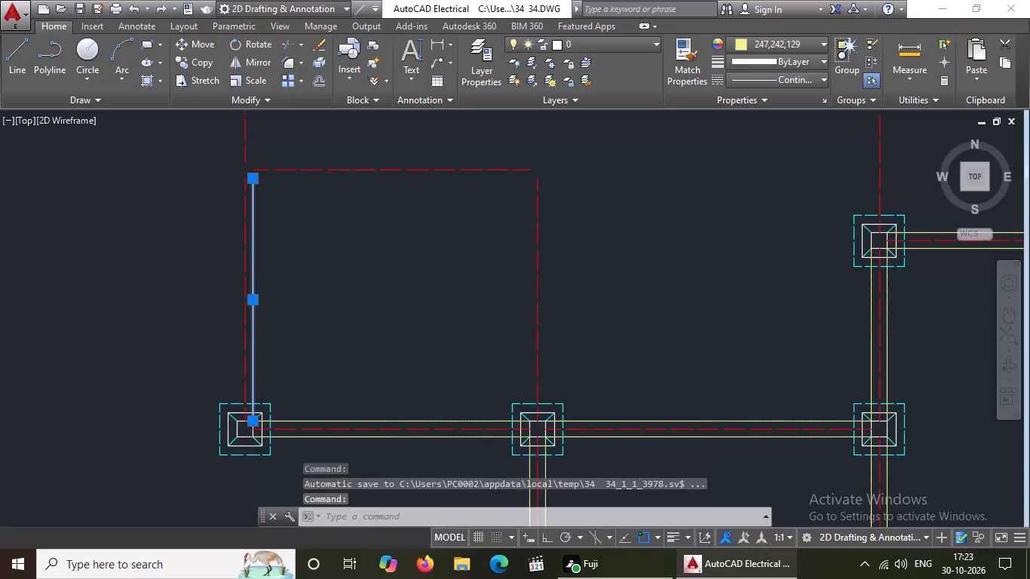
Erase the complete footing and column at the west end of the long horizontal beam in the unlabelled layout copy.
scroll(254, 262, down, 4)
scroll(277, 288, up, 2)
click(122, 259)
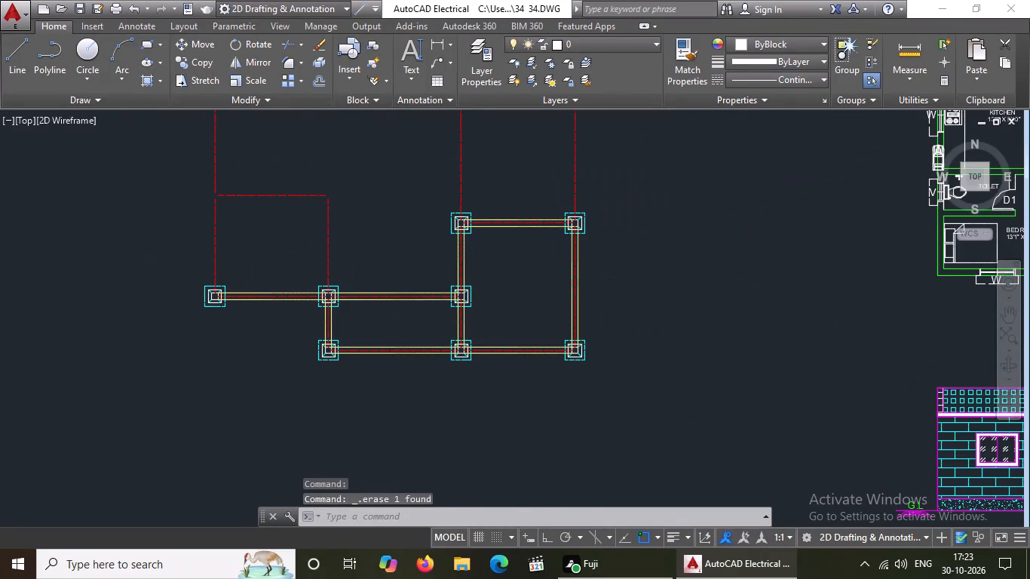
click(251, 346)
key(Delete)
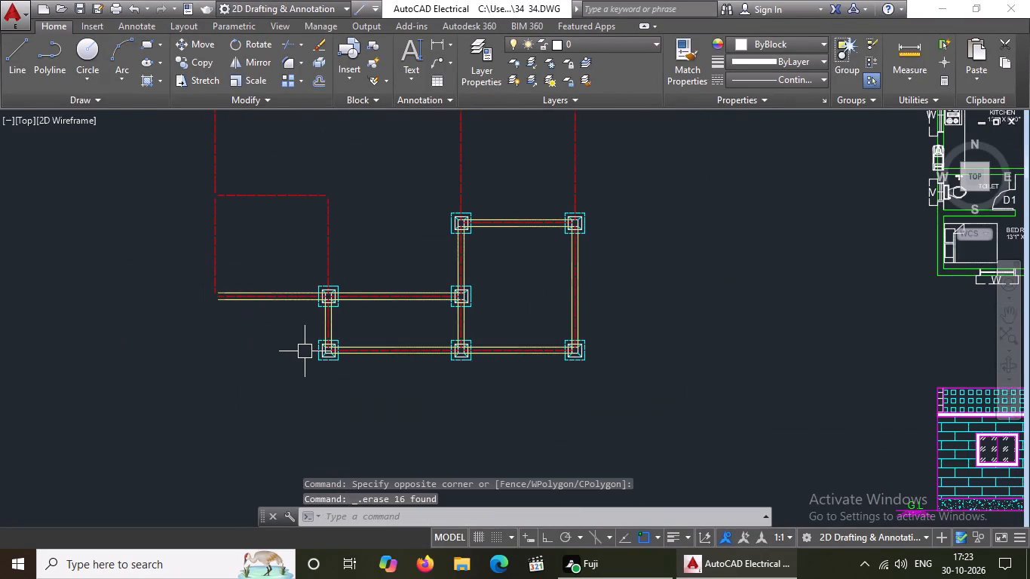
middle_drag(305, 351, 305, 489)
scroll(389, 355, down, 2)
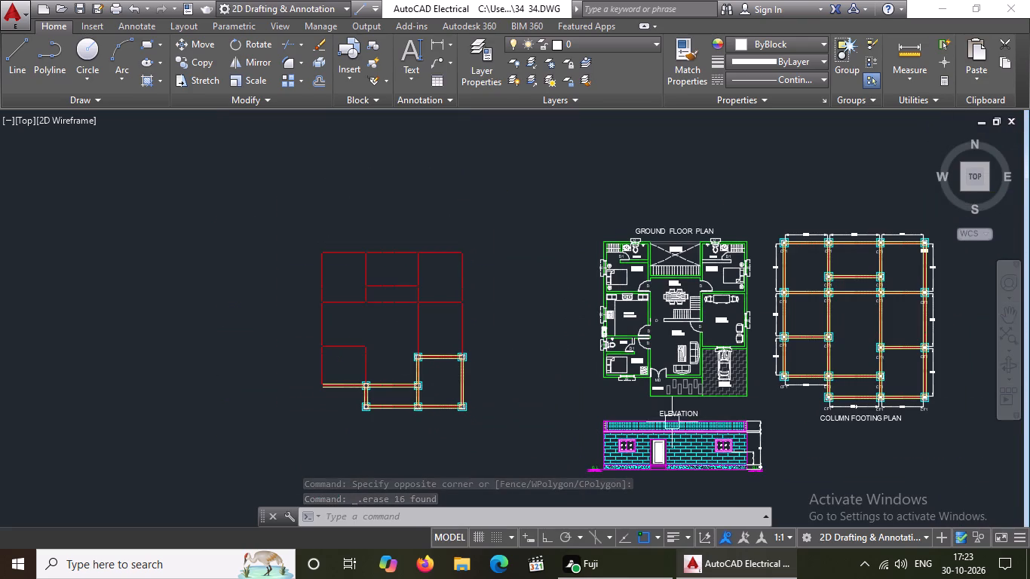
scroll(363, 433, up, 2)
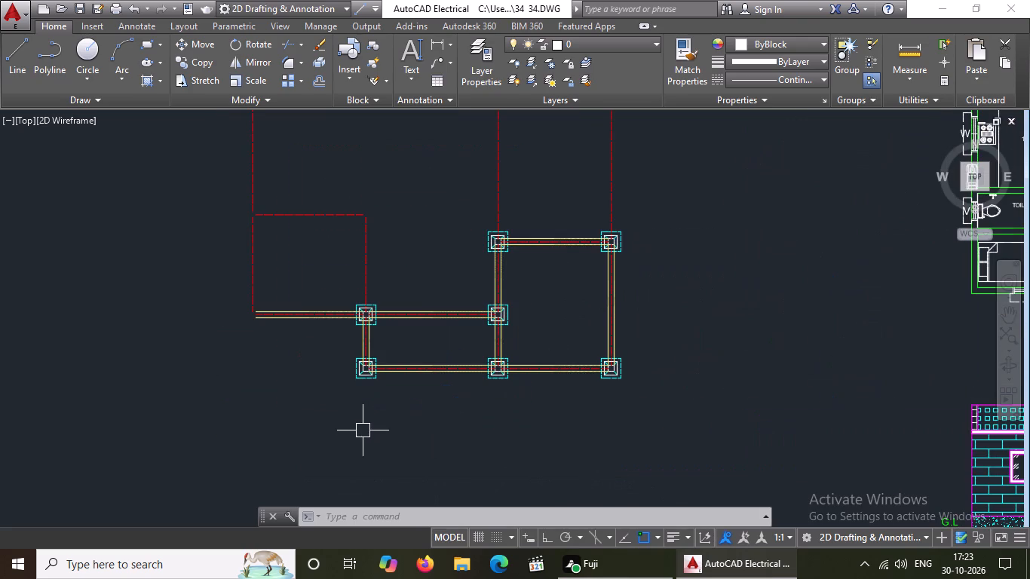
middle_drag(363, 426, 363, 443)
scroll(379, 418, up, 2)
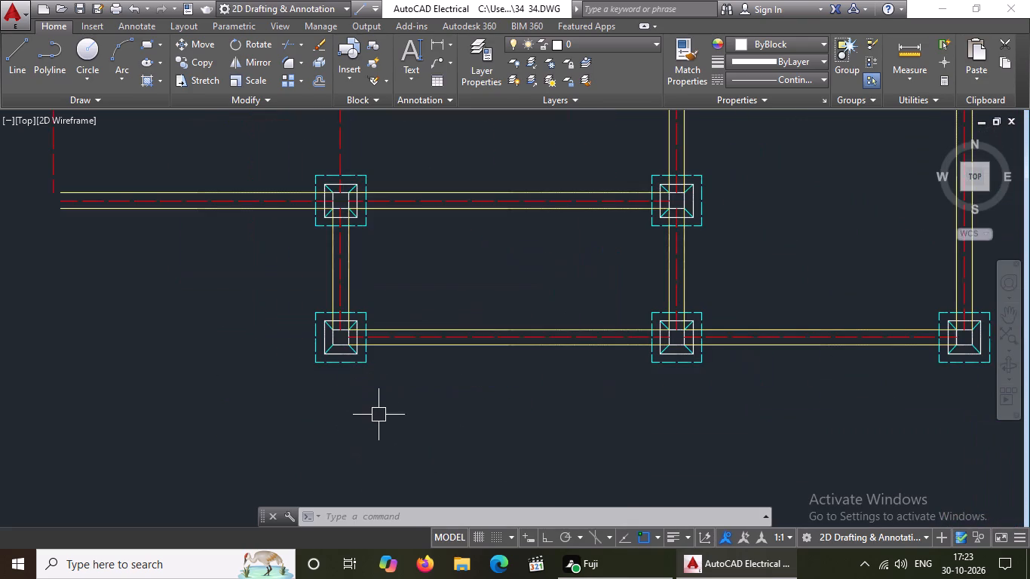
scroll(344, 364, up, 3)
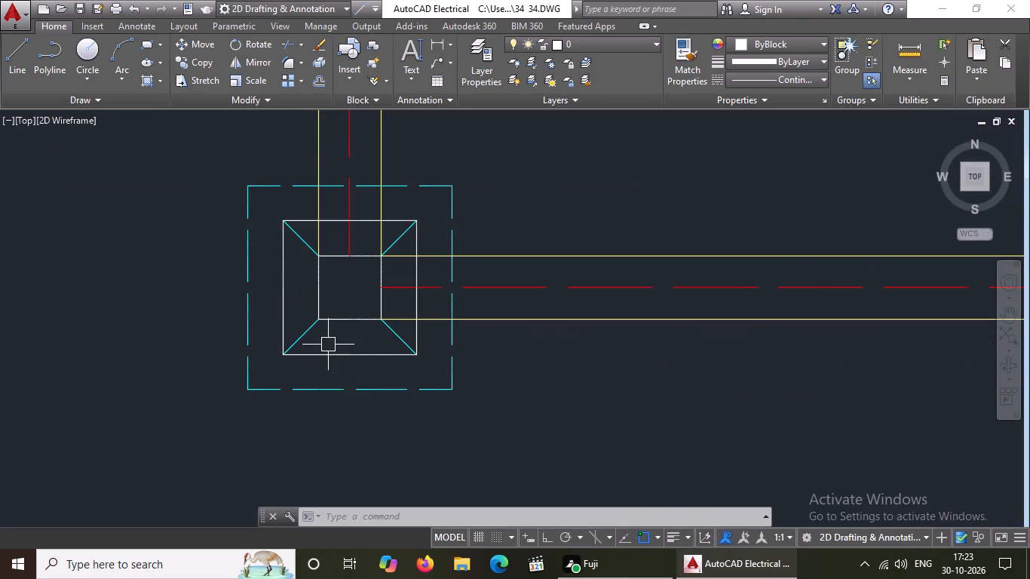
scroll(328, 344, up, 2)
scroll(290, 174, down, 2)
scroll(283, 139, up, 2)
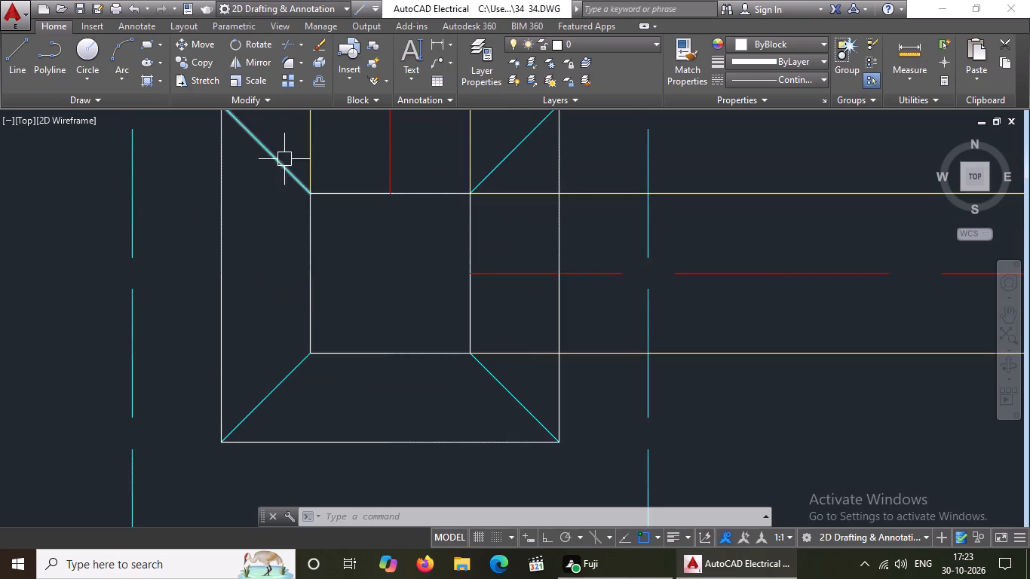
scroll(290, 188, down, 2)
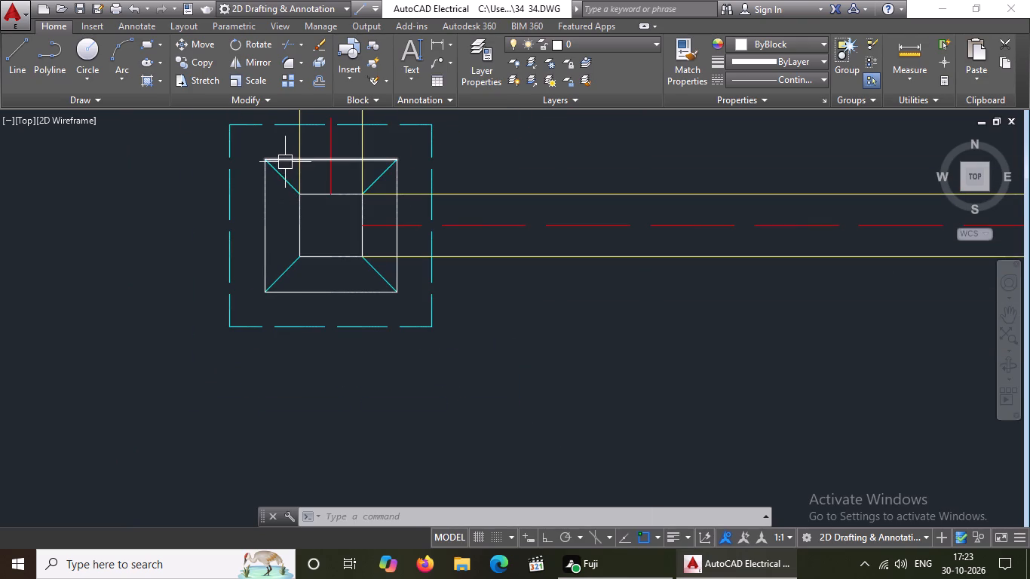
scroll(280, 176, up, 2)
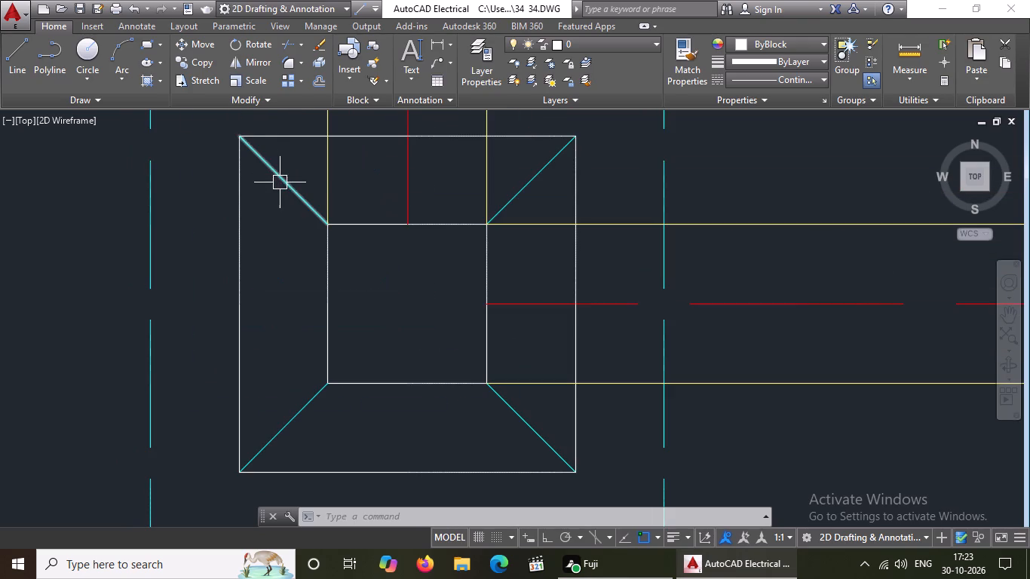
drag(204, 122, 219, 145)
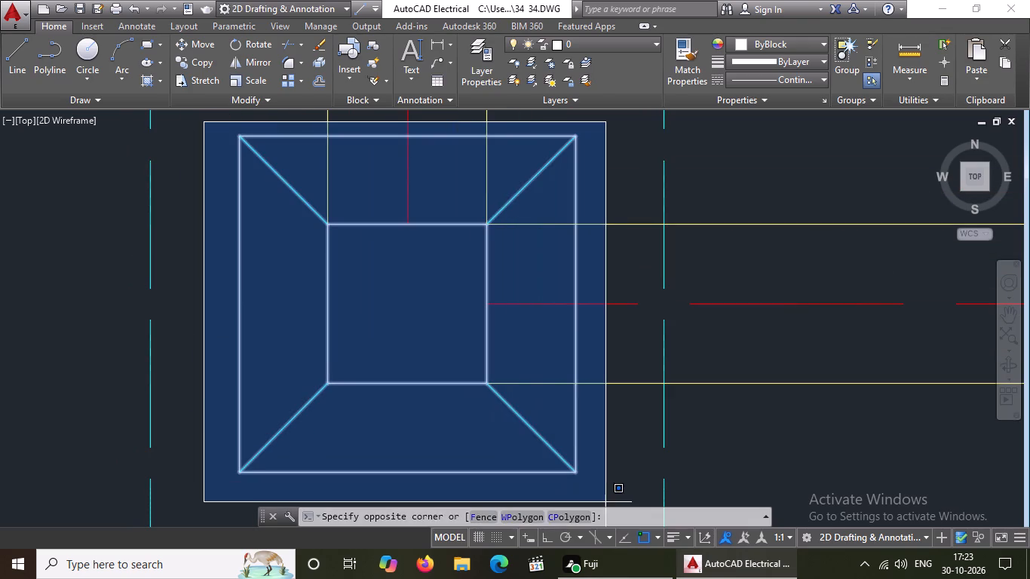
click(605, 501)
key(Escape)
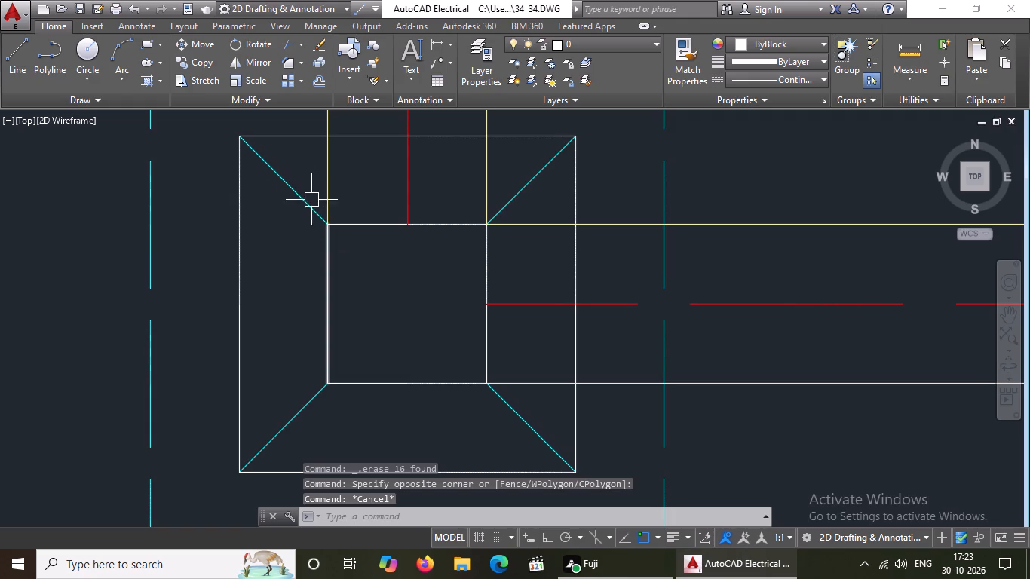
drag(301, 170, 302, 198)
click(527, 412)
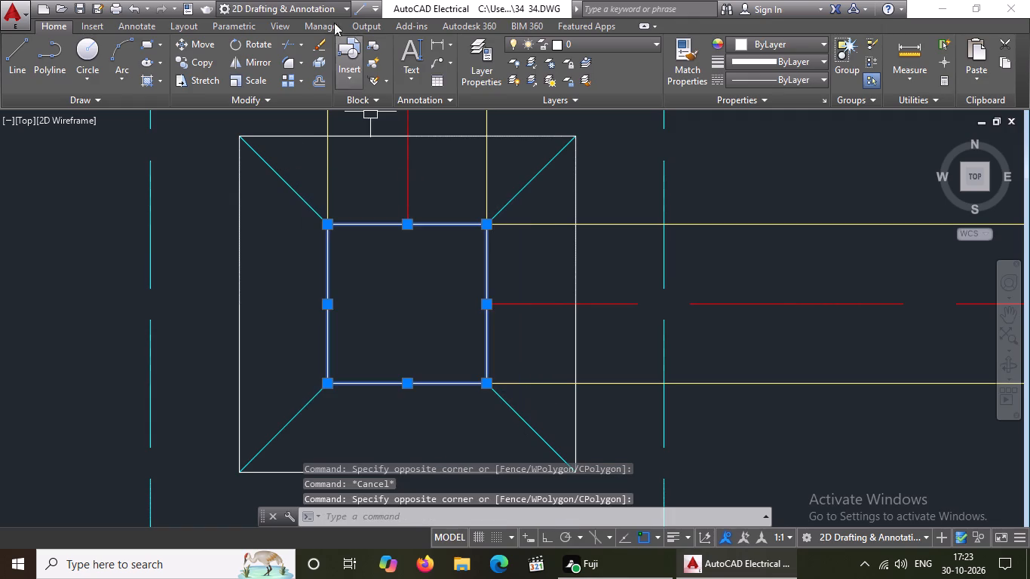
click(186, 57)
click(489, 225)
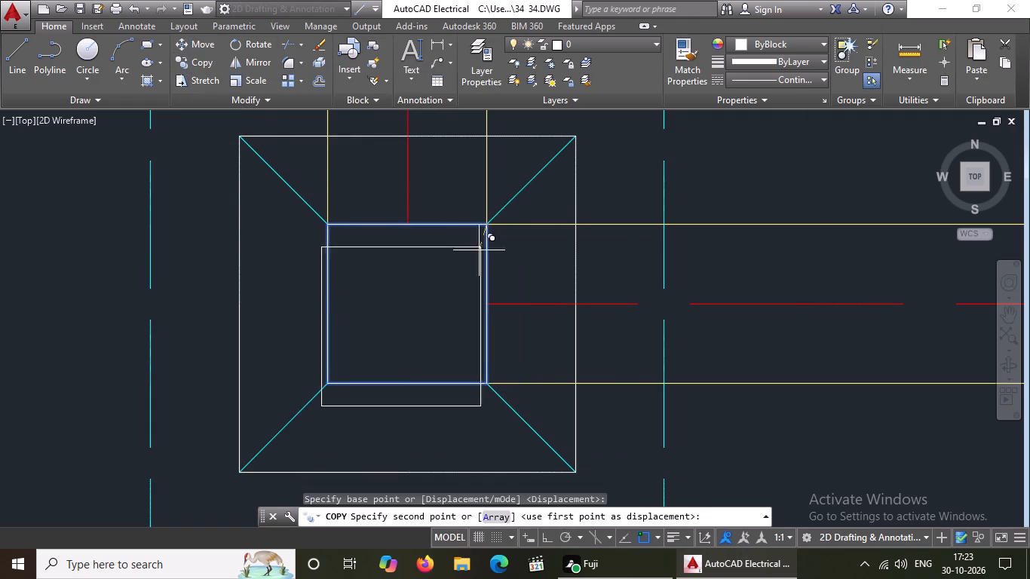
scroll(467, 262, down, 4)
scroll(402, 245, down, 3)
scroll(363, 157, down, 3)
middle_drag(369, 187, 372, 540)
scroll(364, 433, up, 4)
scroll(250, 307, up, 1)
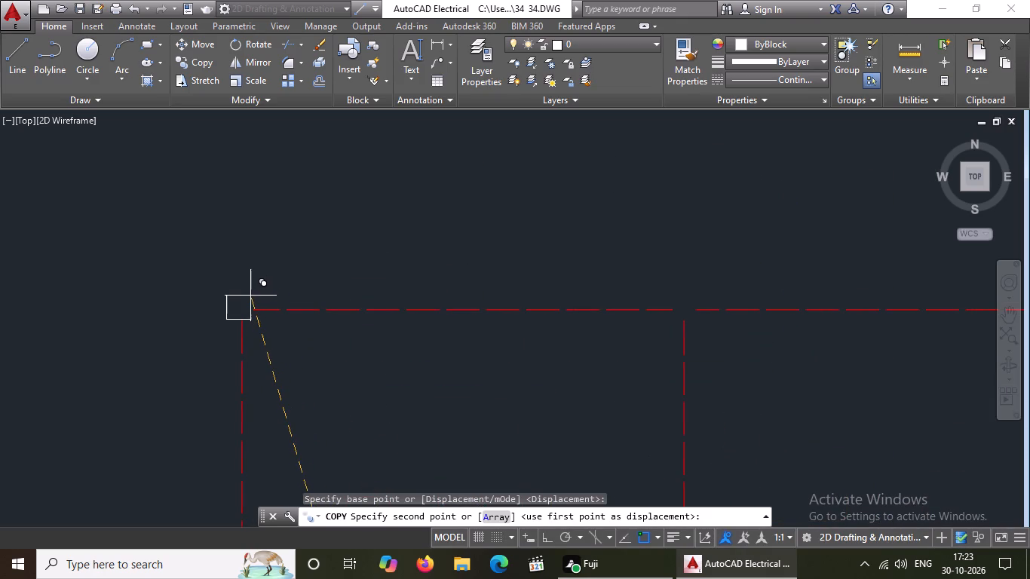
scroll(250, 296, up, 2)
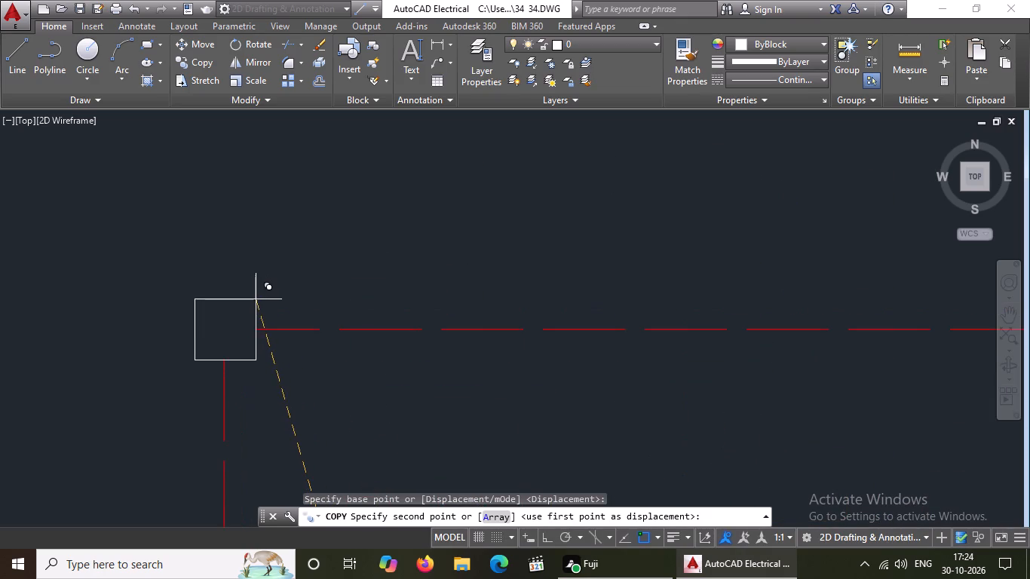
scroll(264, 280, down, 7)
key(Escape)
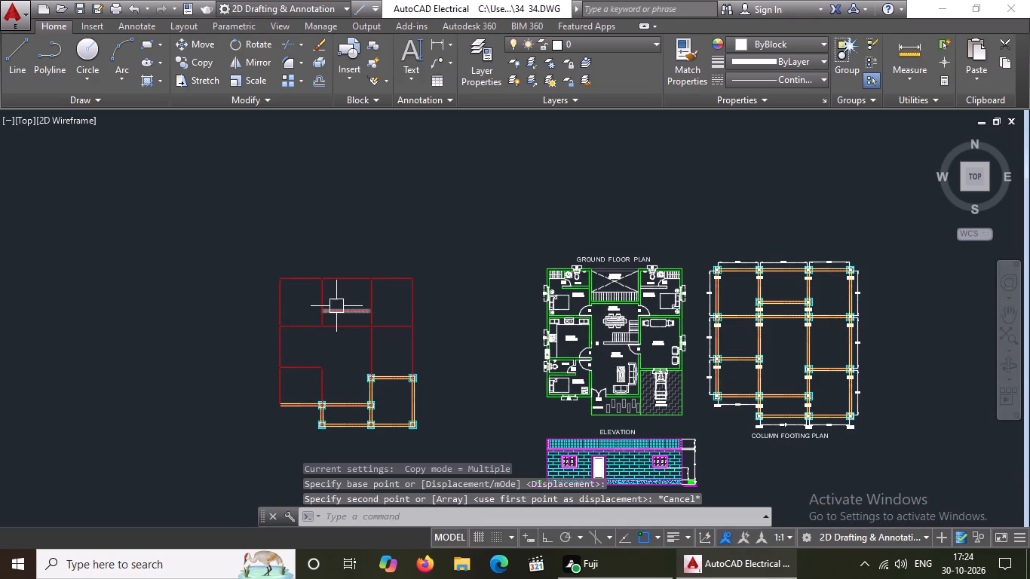
Erase the complete footing and column at the northwest corner of the lower-right bay in the layout copy.
scroll(466, 384, up, 2)
scroll(463, 325, down, 2)
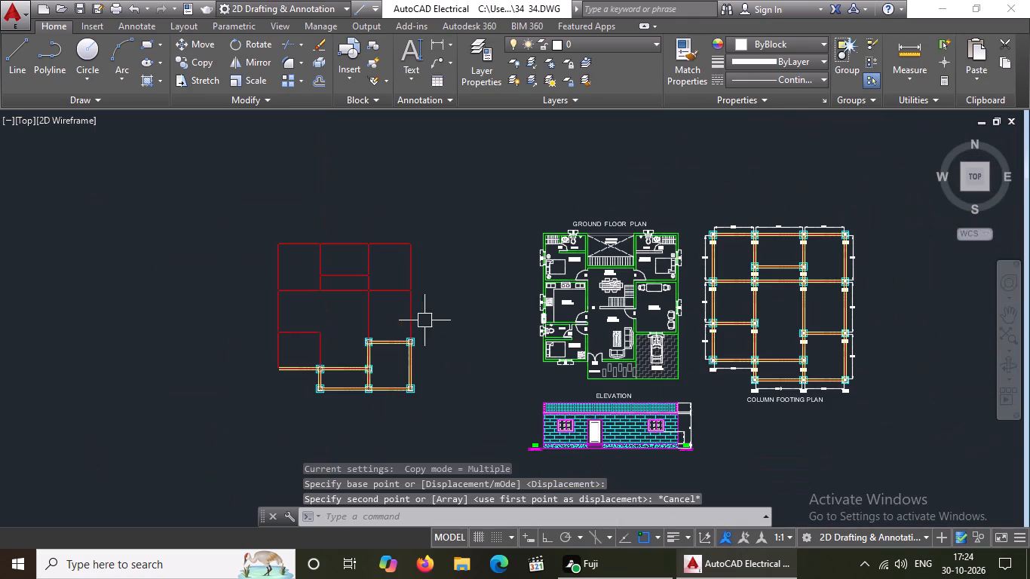
scroll(395, 364, up, 3)
drag(228, 250, 281, 309)
click(320, 311)
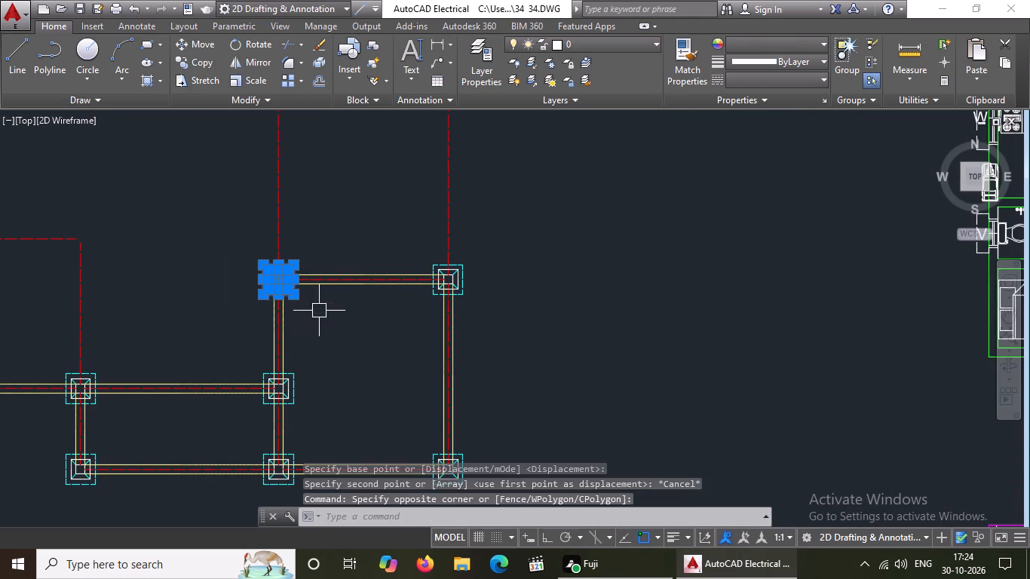
key(Delete)
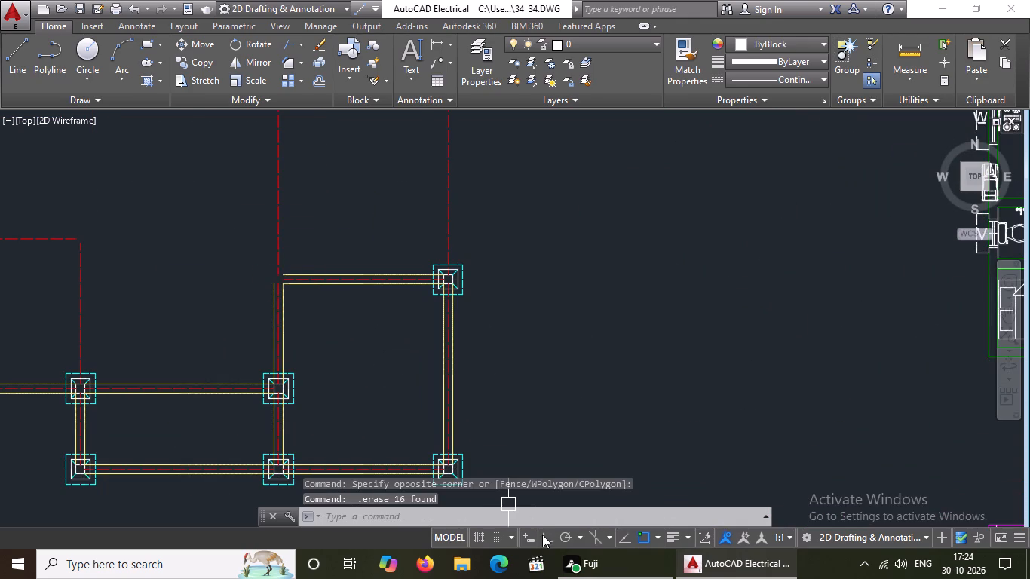
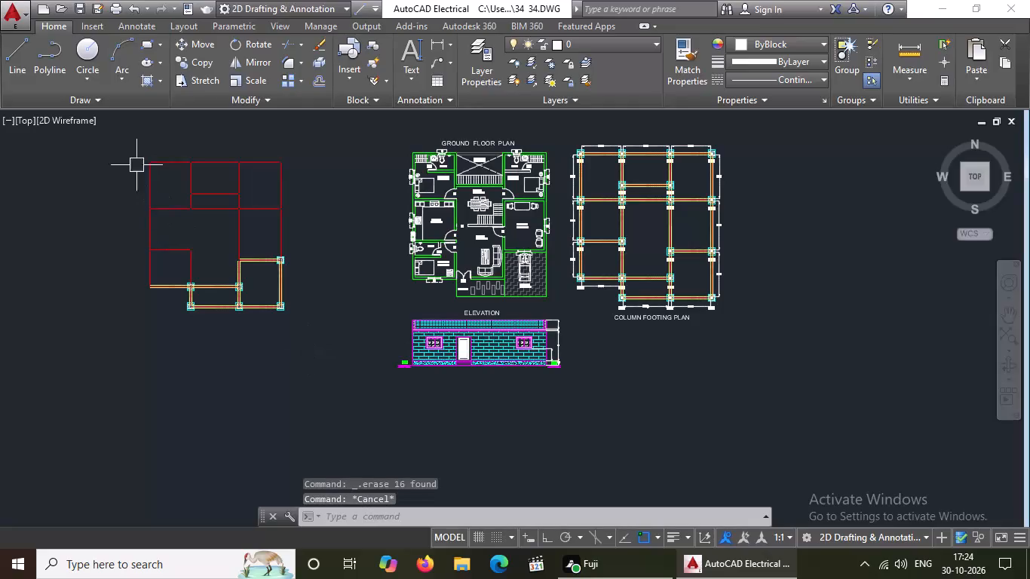
Erase the entire remaining unlabelled layout copy west of the ground floor plan.
drag(127, 146, 162, 199)
click(289, 357)
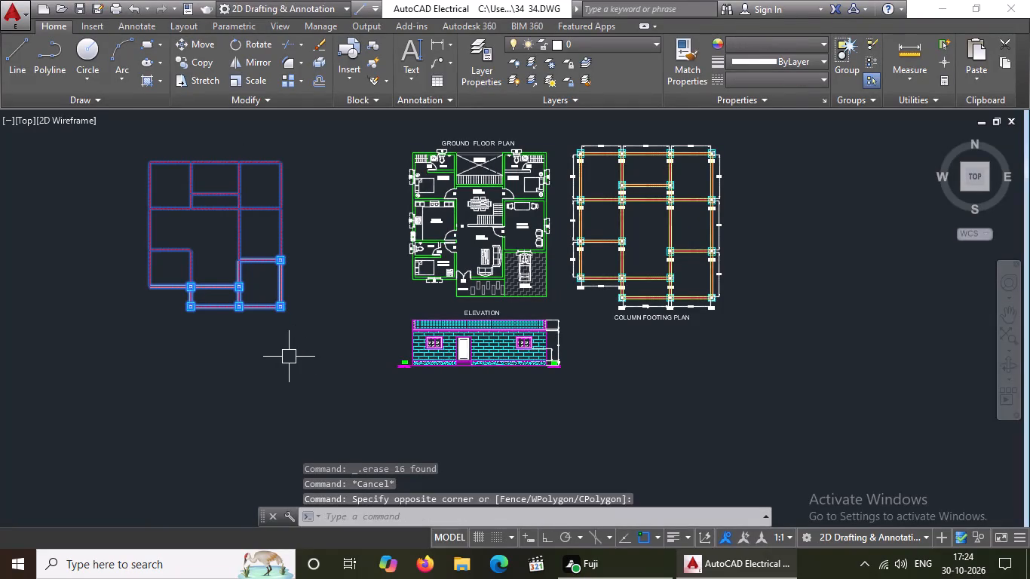
key(Delete)
Examine the ground floor plan, the elevation and the column footing plan, including the bedroom window details.
middle_drag(288, 357, 267, 370)
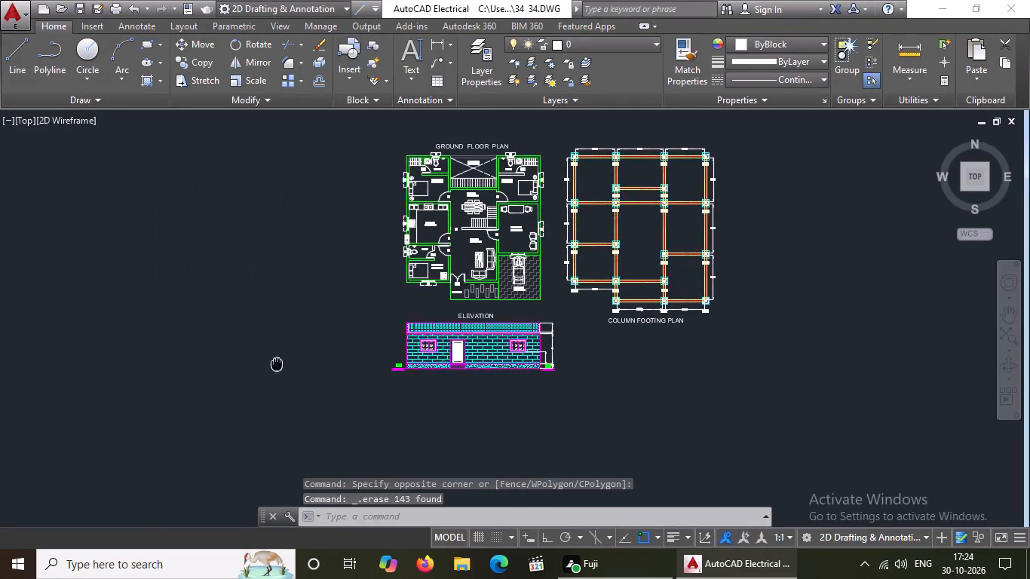
middle_drag(267, 370, 127, 474)
middle_click(462, 363)
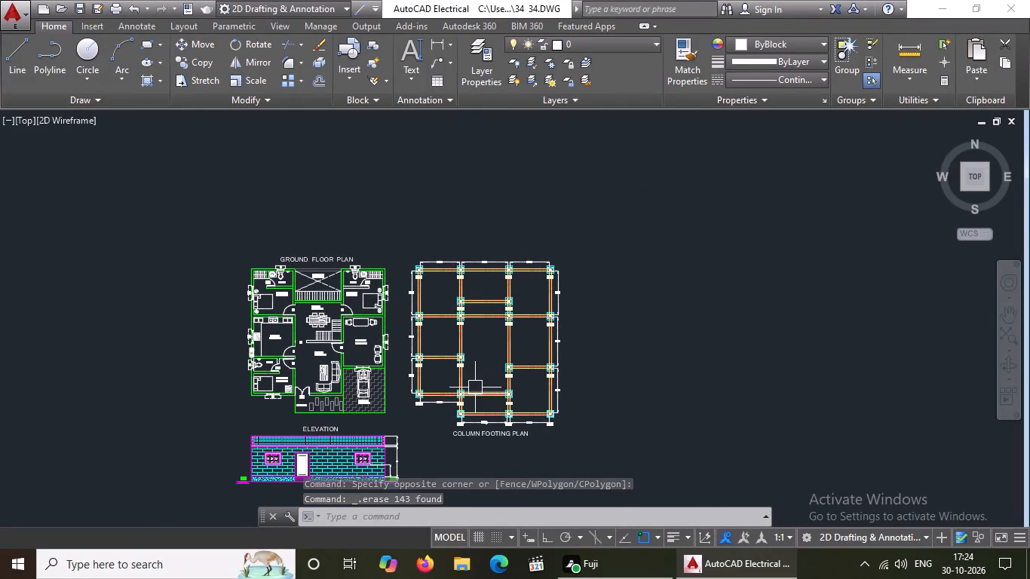
middle_drag(478, 372, 507, 281)
scroll(419, 378, up, 2)
scroll(326, 354, up, 2)
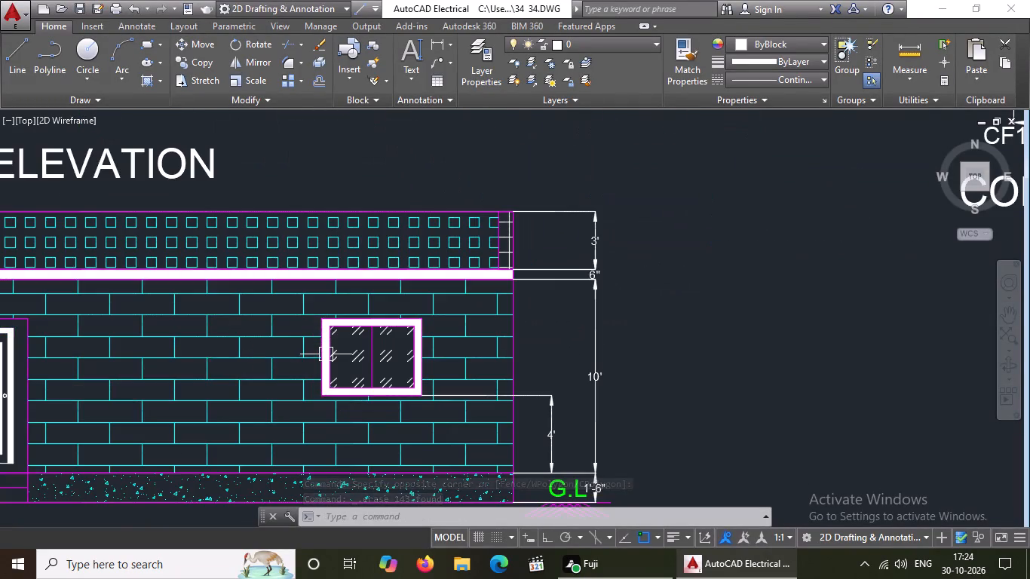
scroll(326, 354, up, 1)
scroll(326, 354, down, 2)
middle_drag(239, 354, 257, 375)
scroll(266, 360, down, 1)
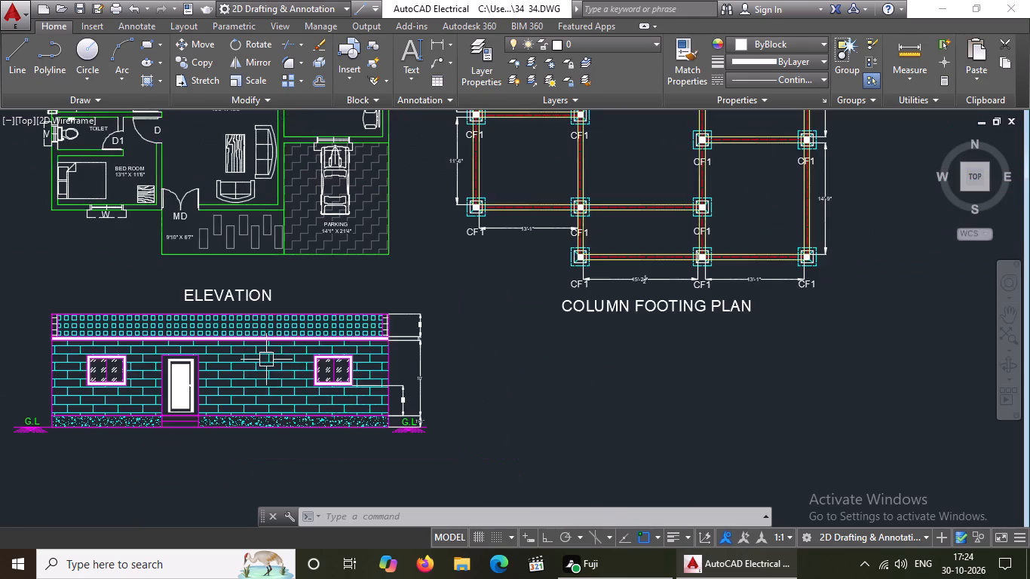
scroll(266, 360, down, 2)
scroll(276, 308, up, 2)
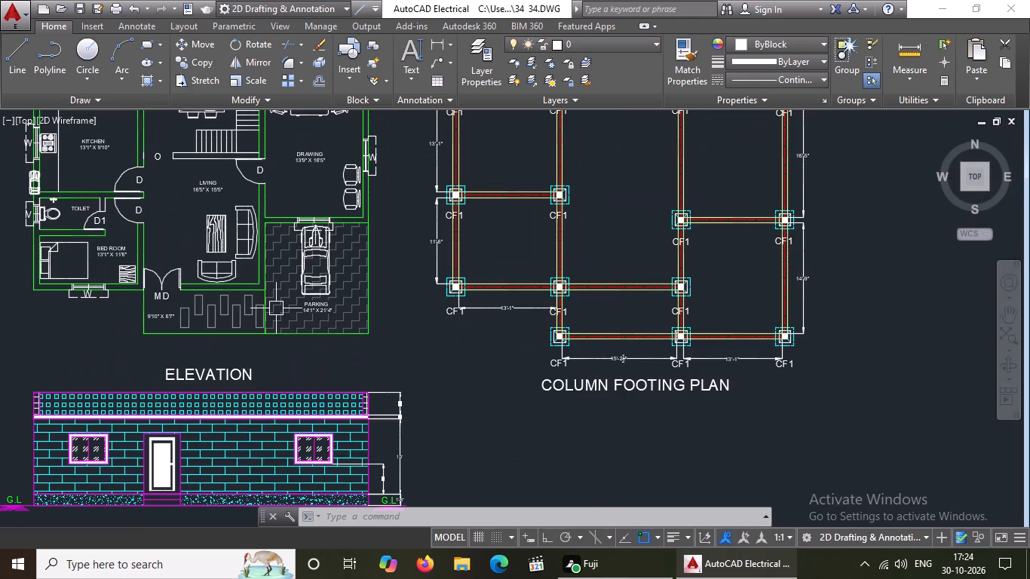
middle_drag(276, 308, 293, 355)
scroll(377, 362, down, 2)
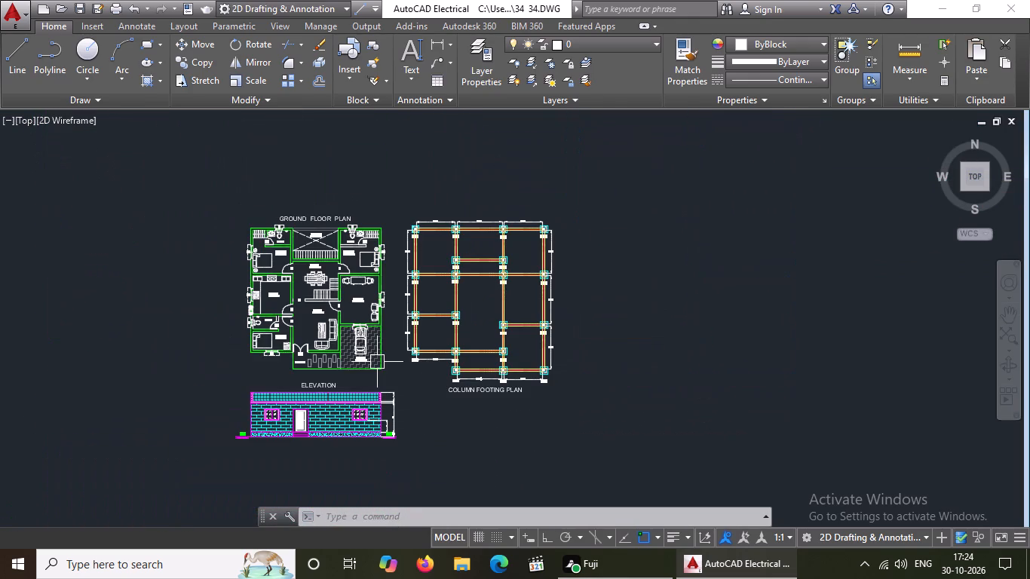
key(Escape)
scroll(369, 384, up, 2)
scroll(367, 383, down, 1)
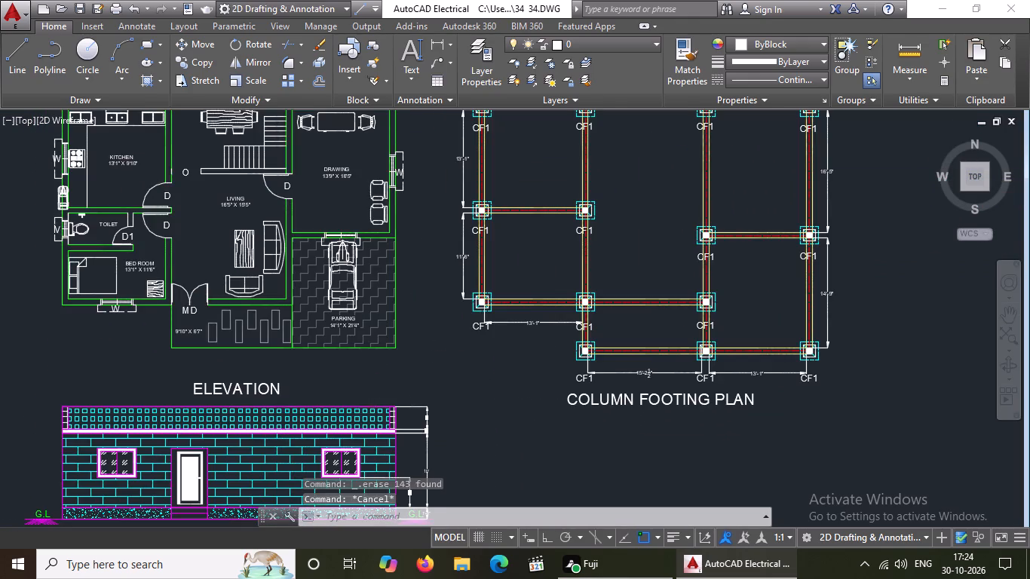
middle_drag(311, 362, 339, 419)
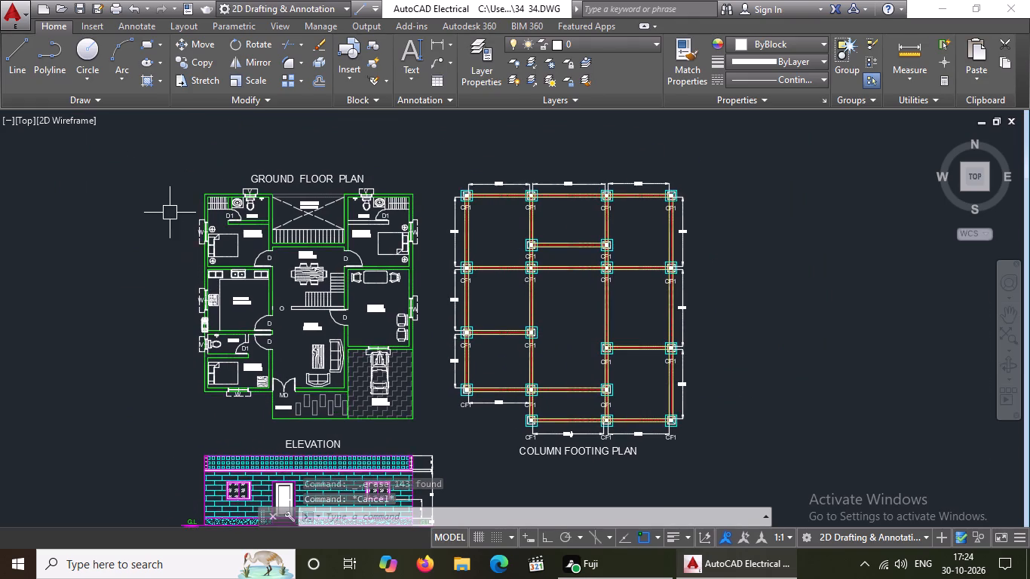
scroll(170, 213, up, 1)
scroll(277, 258, up, 2)
scroll(185, 233, up, 1)
scroll(95, 228, up, 2)
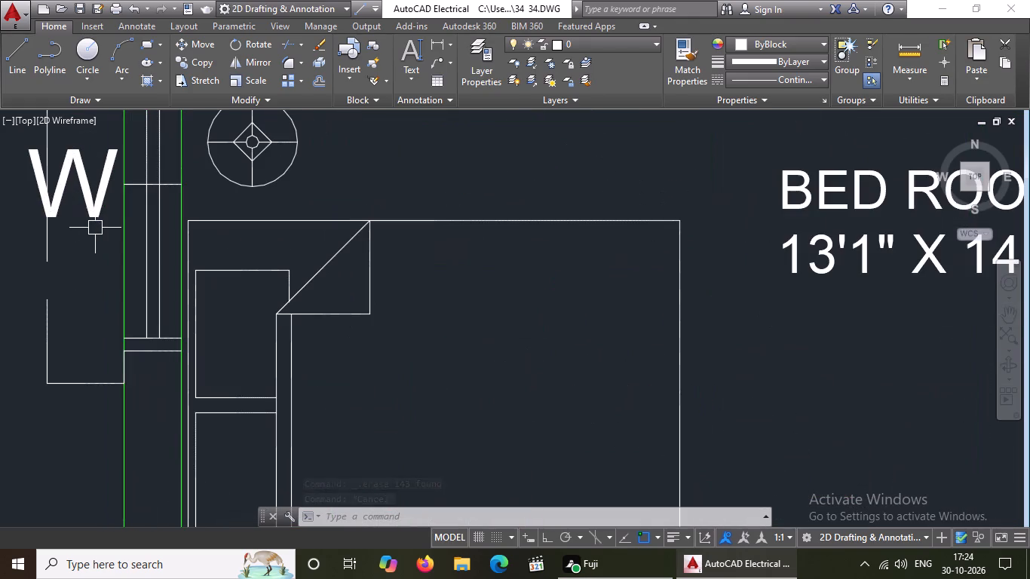
scroll(134, 267, down, 2)
scroll(137, 267, up, 2)
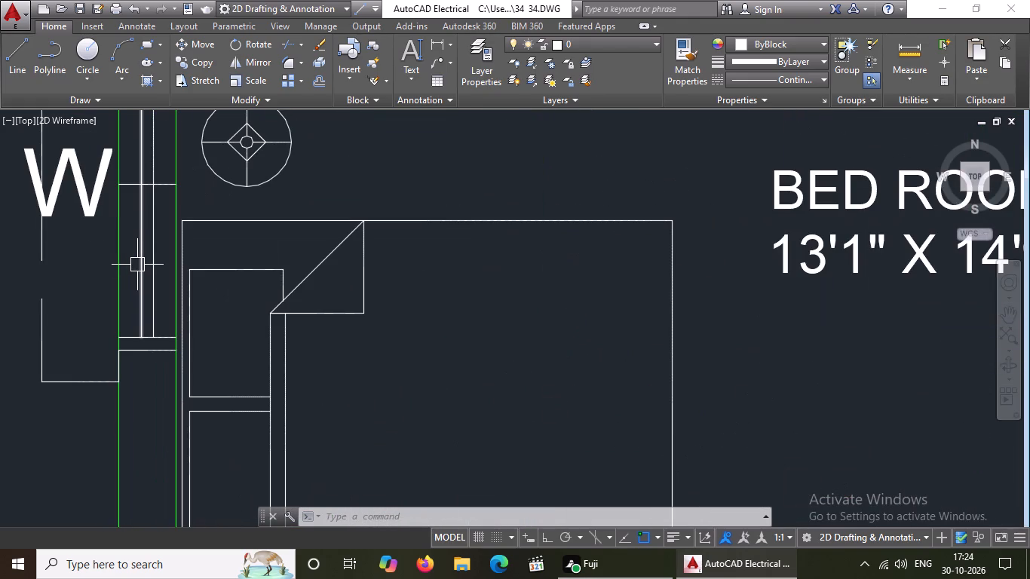
click(137, 261)
scroll(139, 274, down, 3)
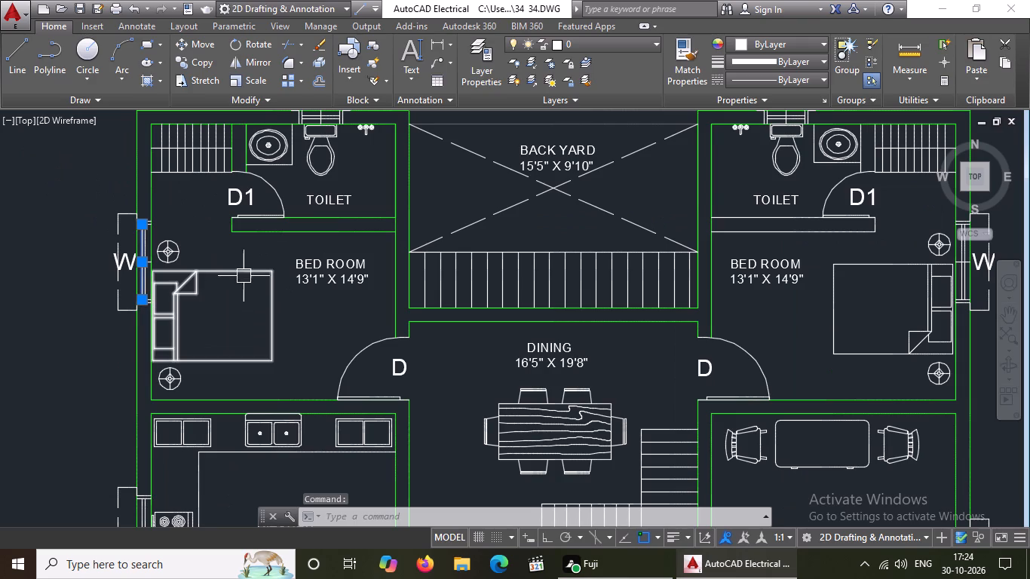
key(Escape)
scroll(226, 279, down, 2)
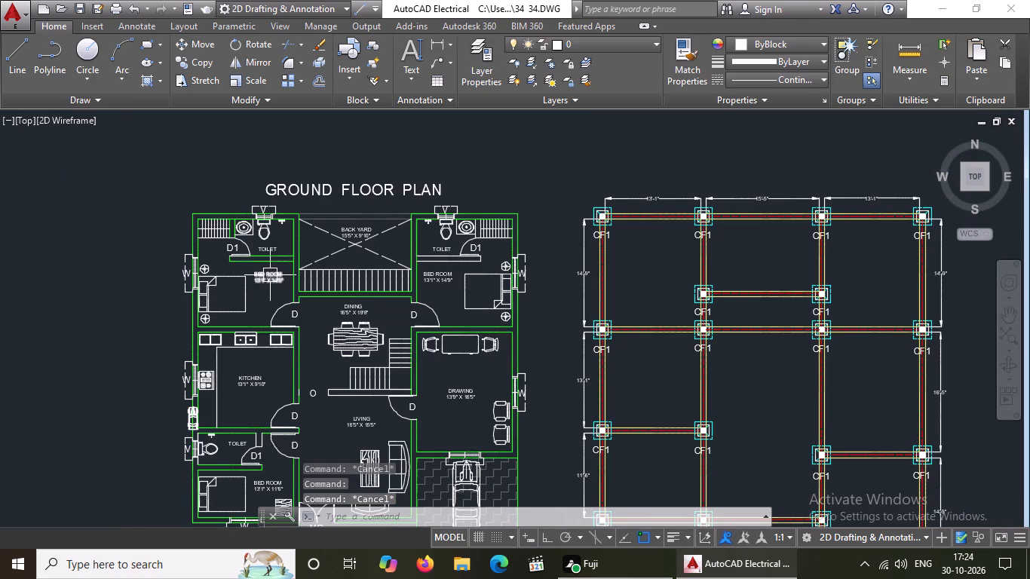
middle_drag(273, 256, 280, 231)
scroll(538, 434, up, 1)
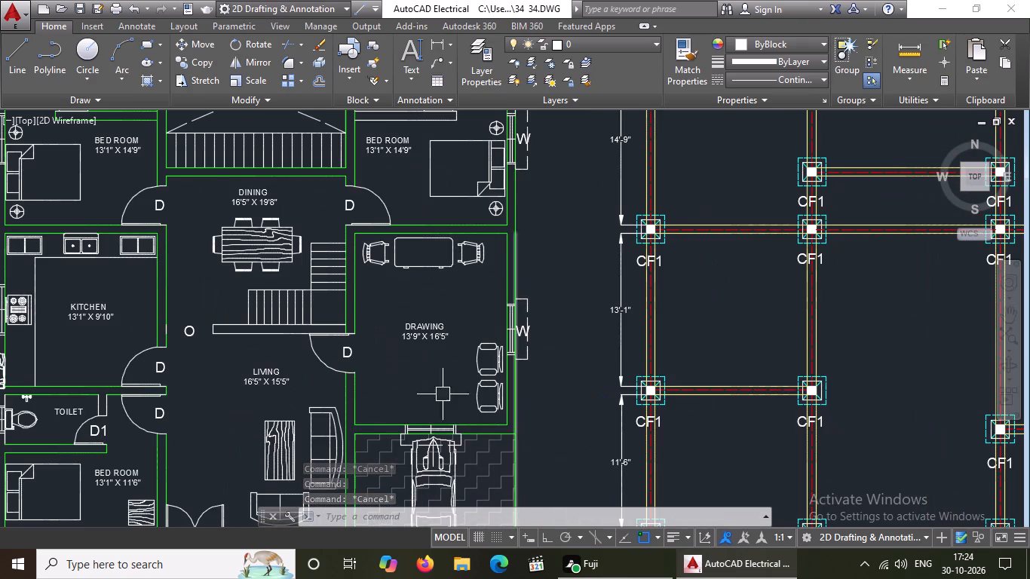
scroll(420, 358, down, 3)
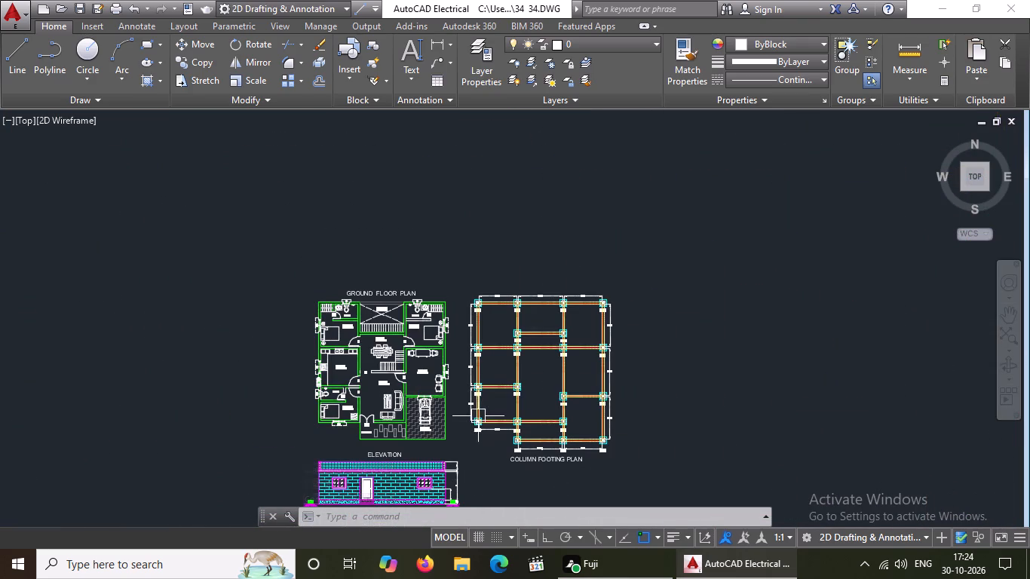
scroll(478, 414, up, 1)
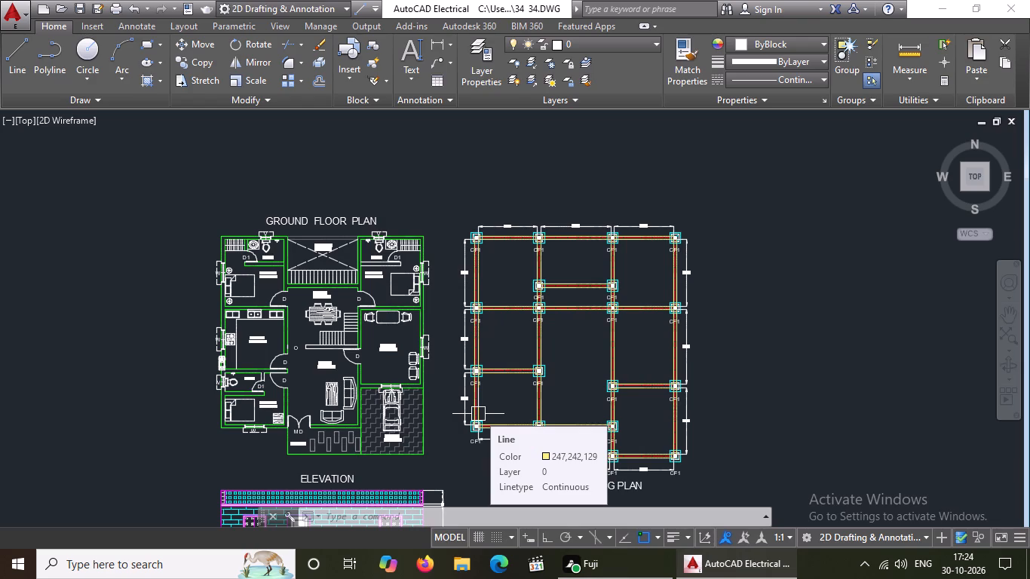
scroll(518, 326, down, 2)
scroll(612, 398, up, 1)
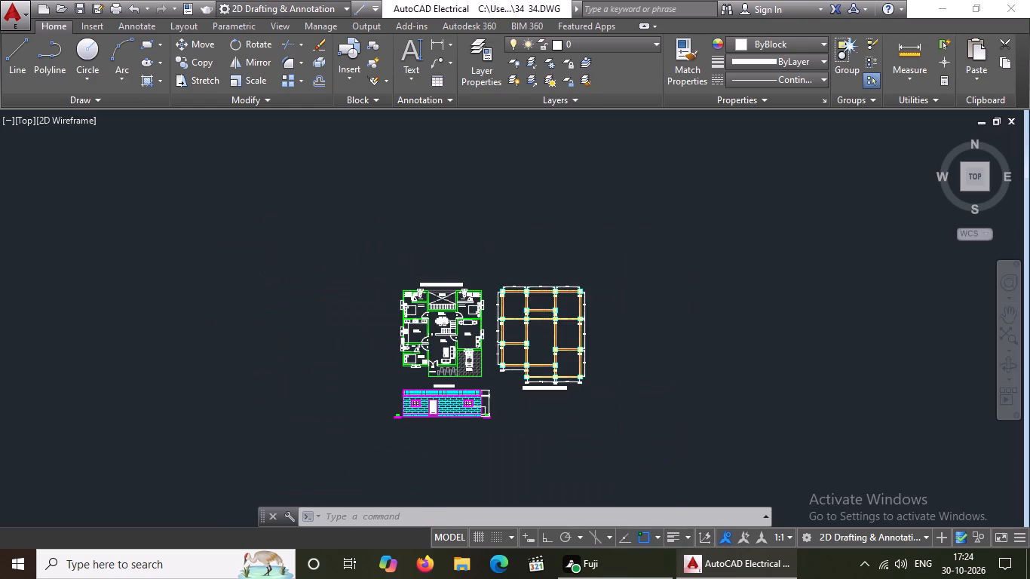
scroll(612, 398, up, 1)
middle_drag(375, 366, 422, 440)
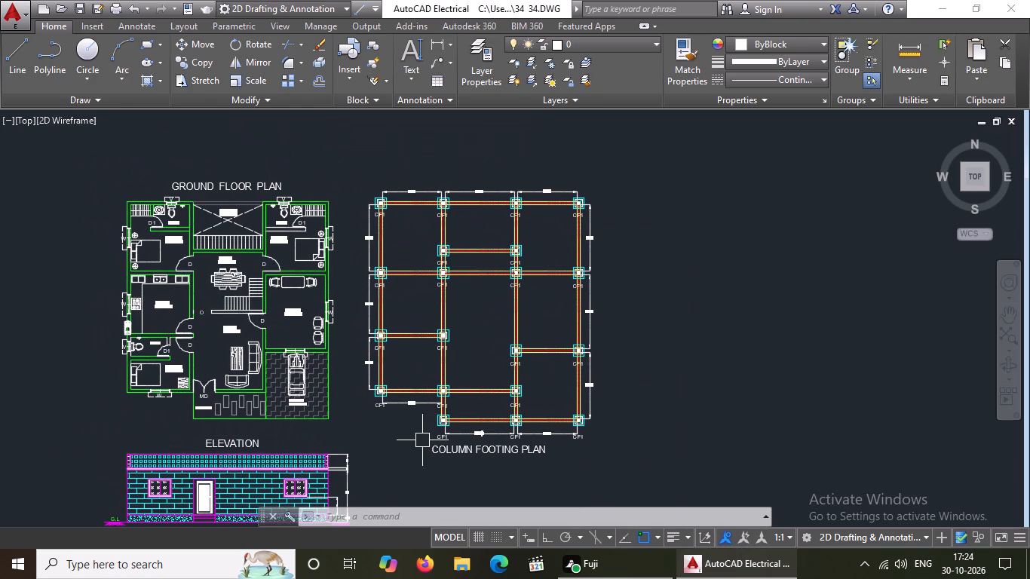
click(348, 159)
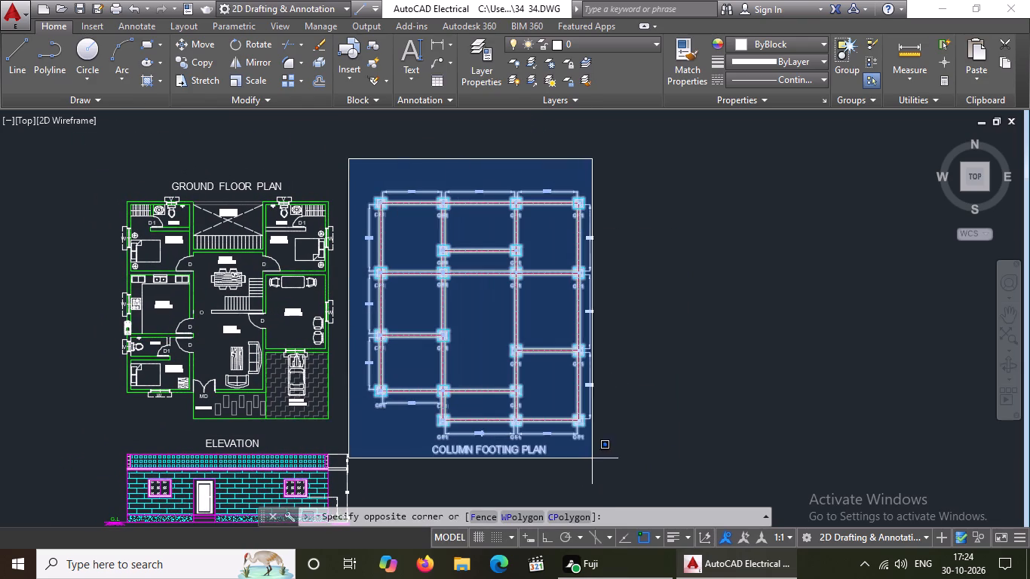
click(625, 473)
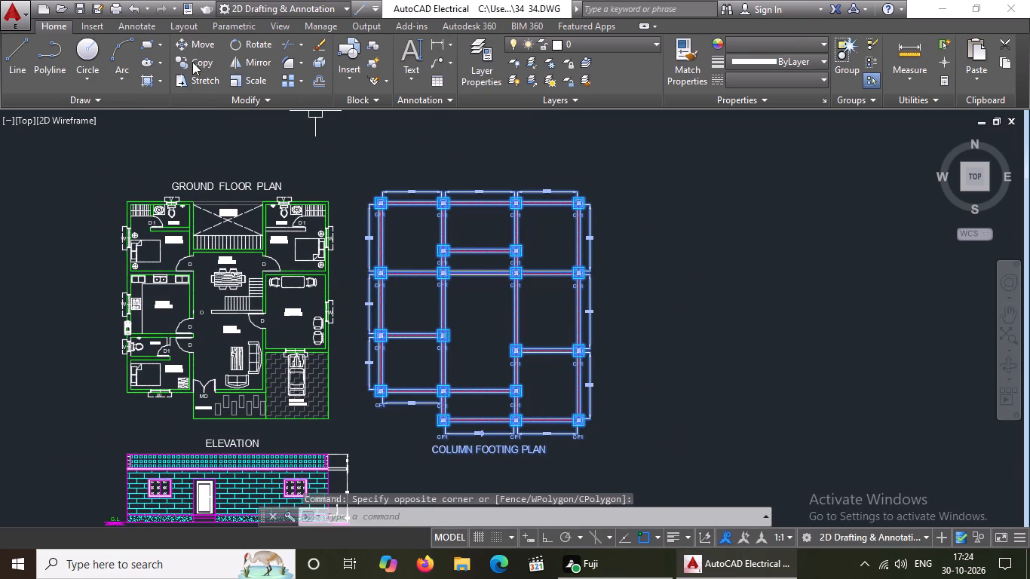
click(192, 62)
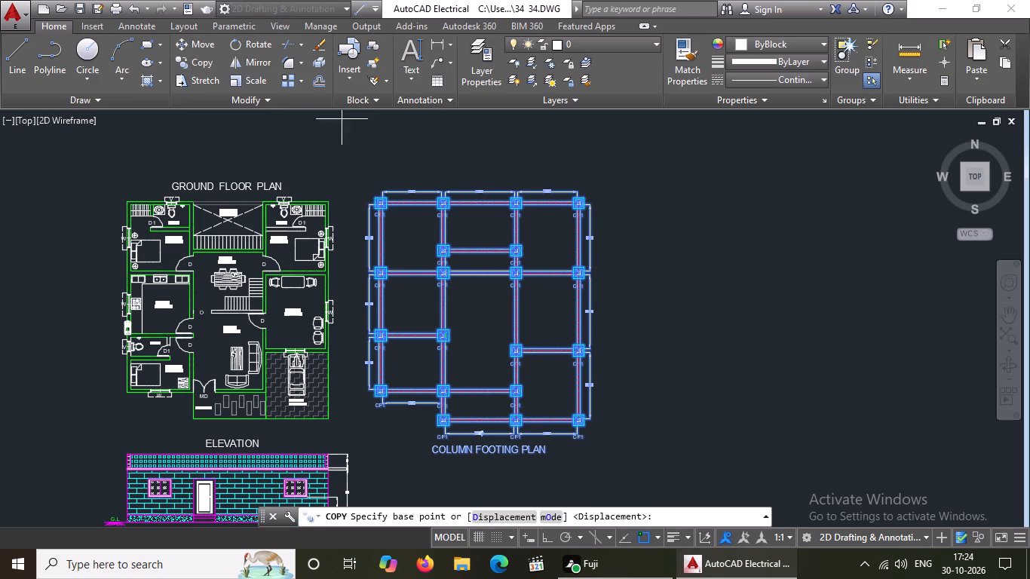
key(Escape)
Recolour the north, west and south edges of the inner square of the column footing plan's northwest CF1 footing to red 237,31,36.
scroll(428, 274, up, 2)
middle_drag(409, 282, 409, 338)
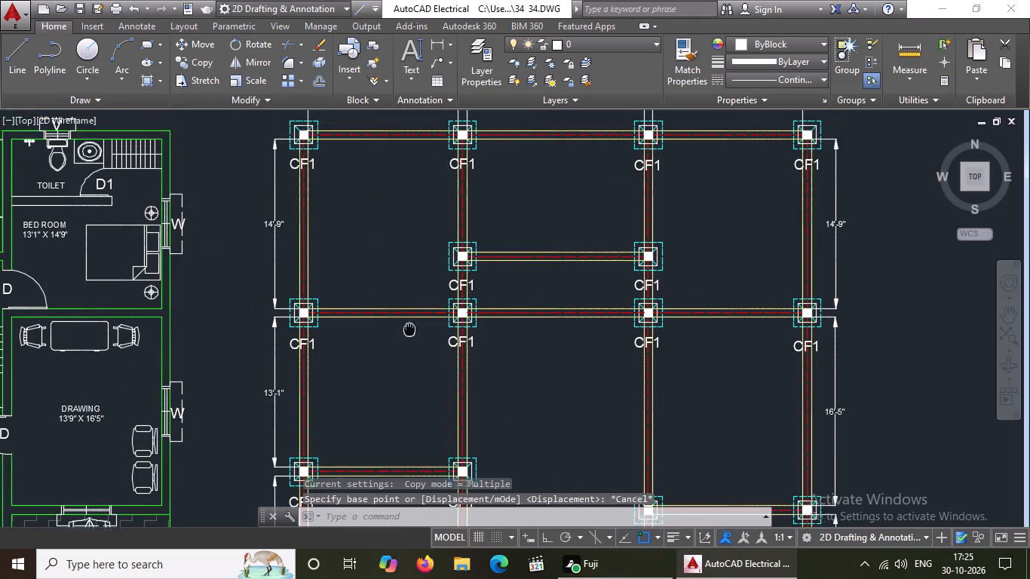
middle_drag(409, 338, 409, 353)
scroll(305, 164, up, 4)
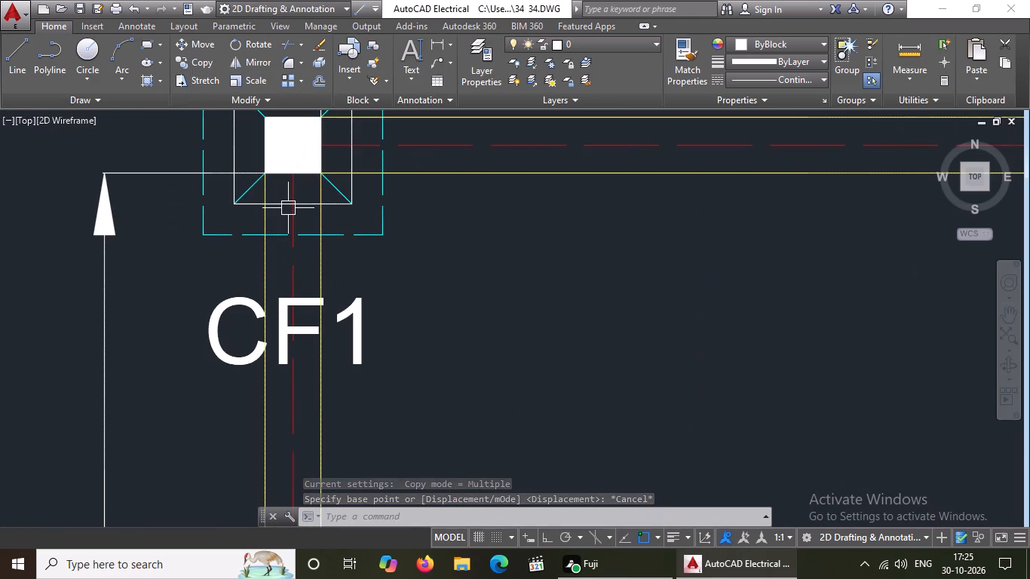
scroll(237, 201, up, 2)
scroll(240, 198, down, 6)
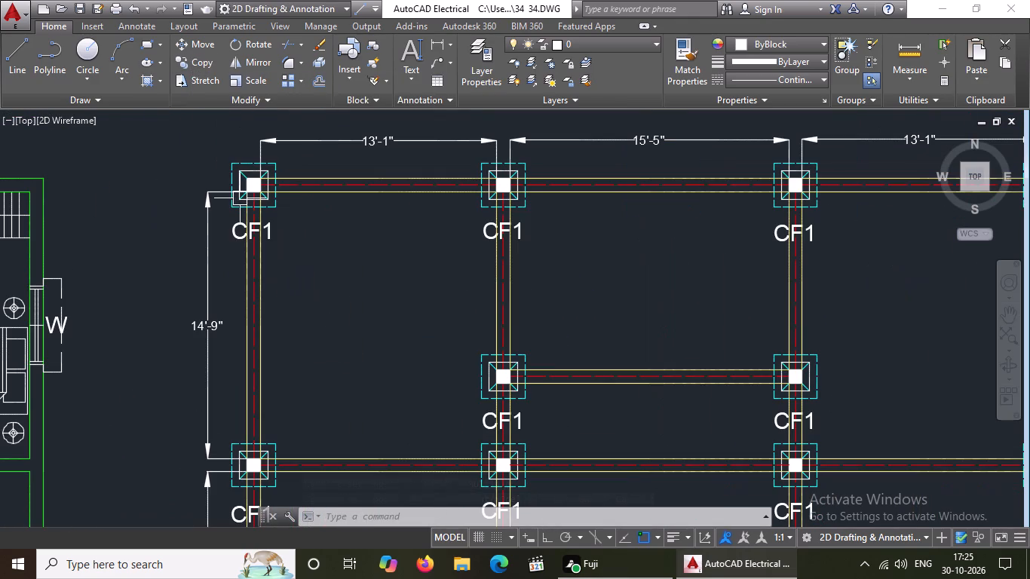
scroll(242, 196, down, 3)
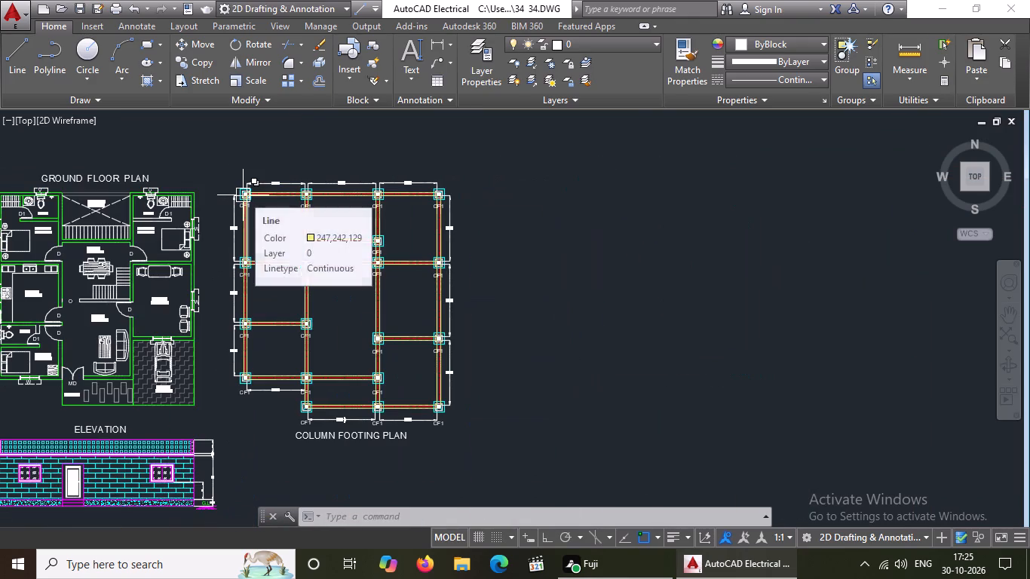
scroll(249, 195, up, 6)
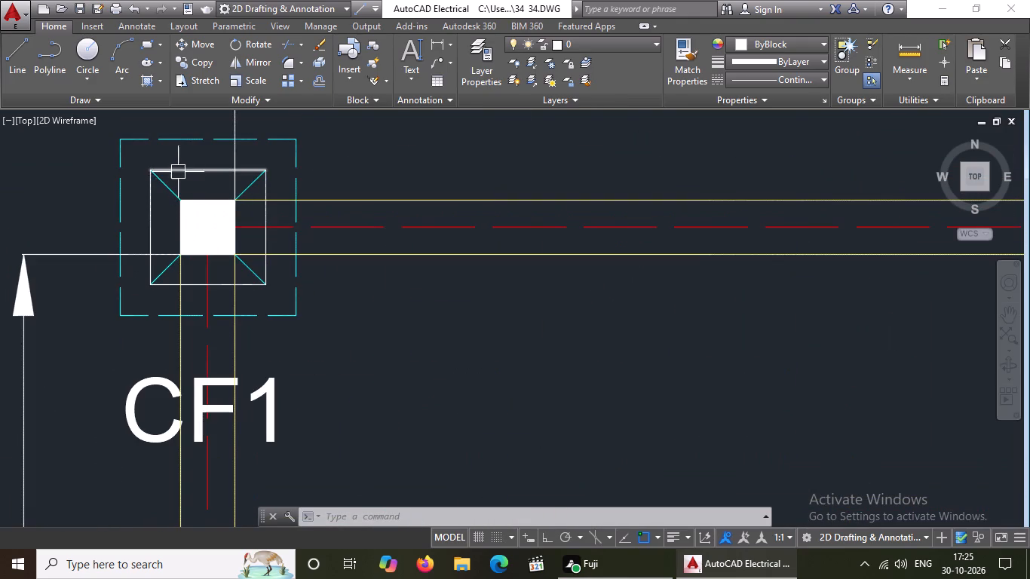
click(179, 170)
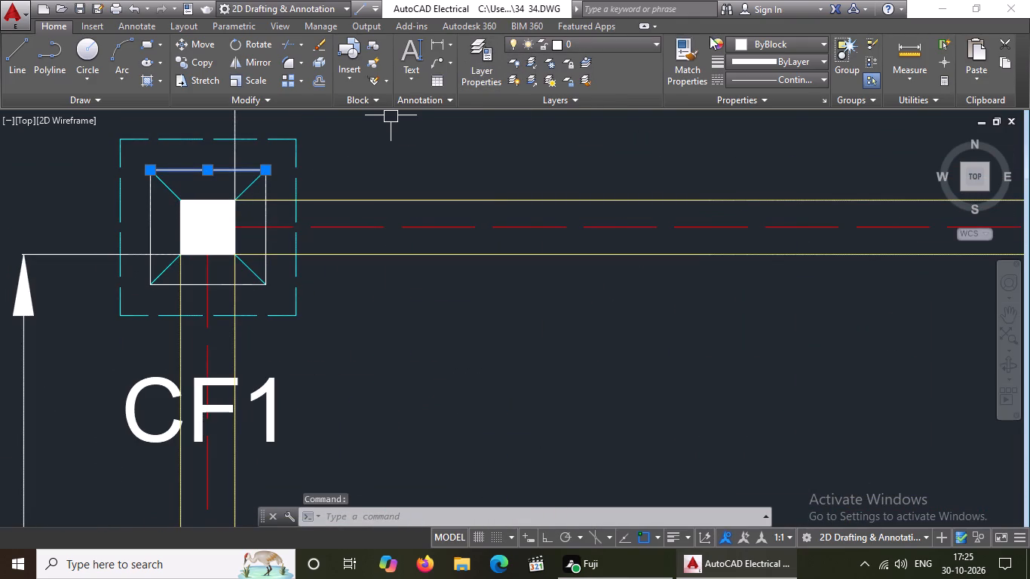
click(742, 39)
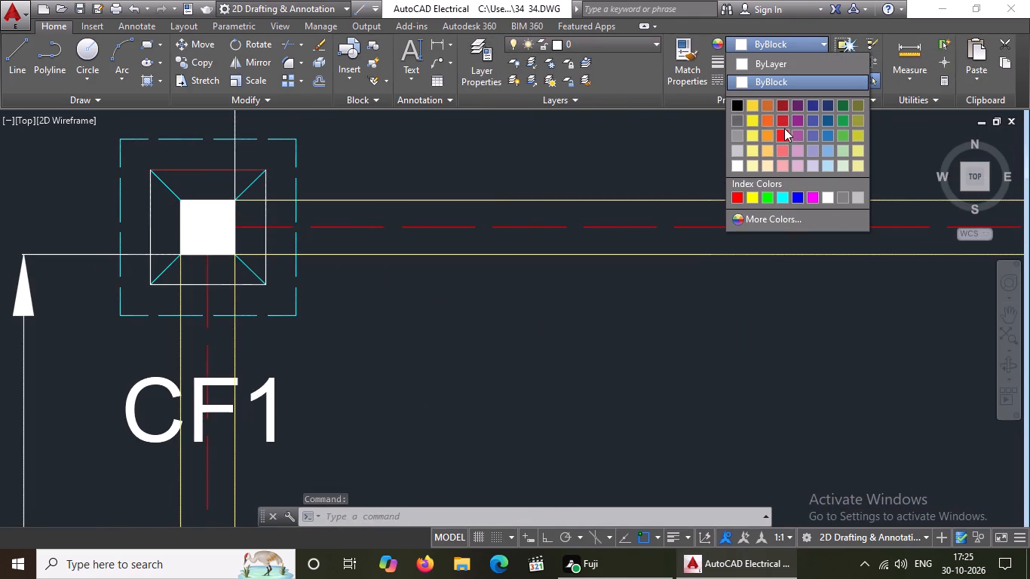
click(782, 137)
key(Escape)
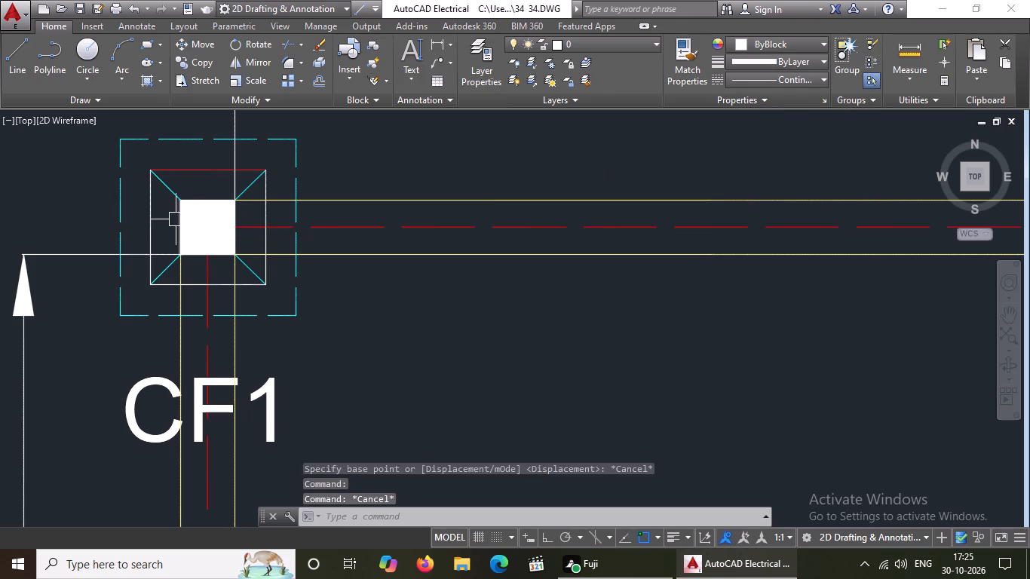
click(154, 223)
scroll(774, 22, up, 1)
click(760, 41)
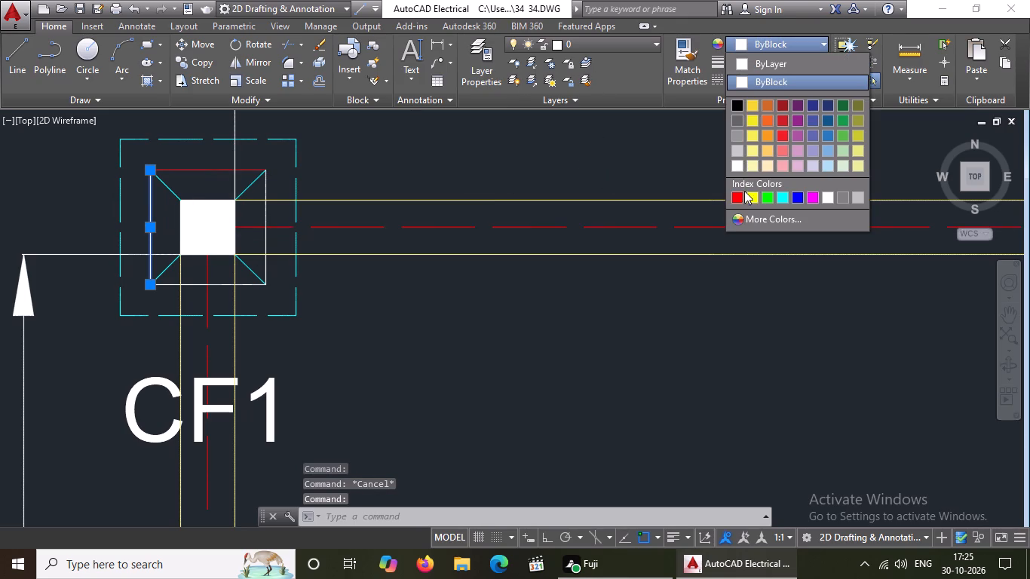
click(781, 135)
key(Escape)
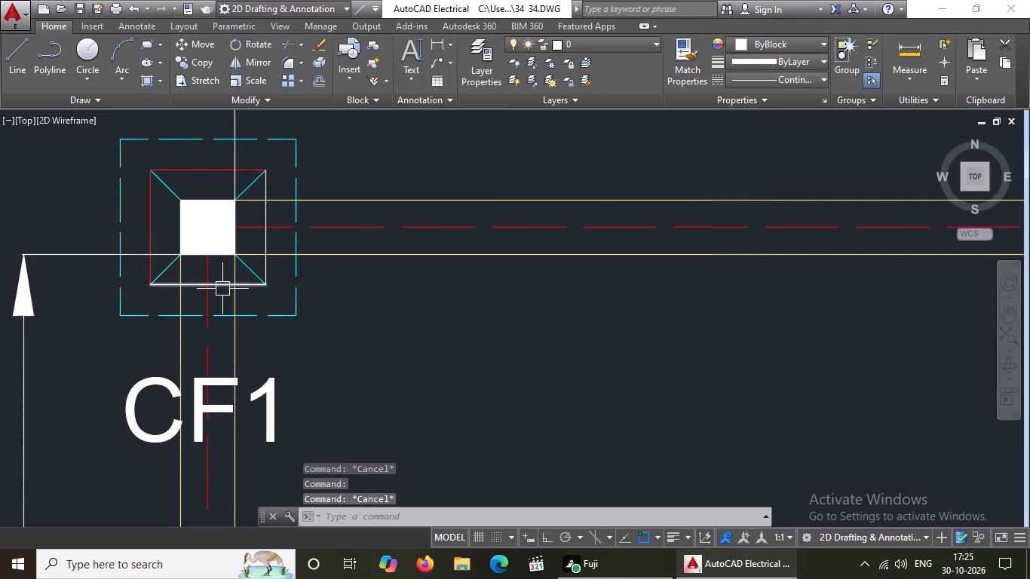
click(221, 290)
click(779, 41)
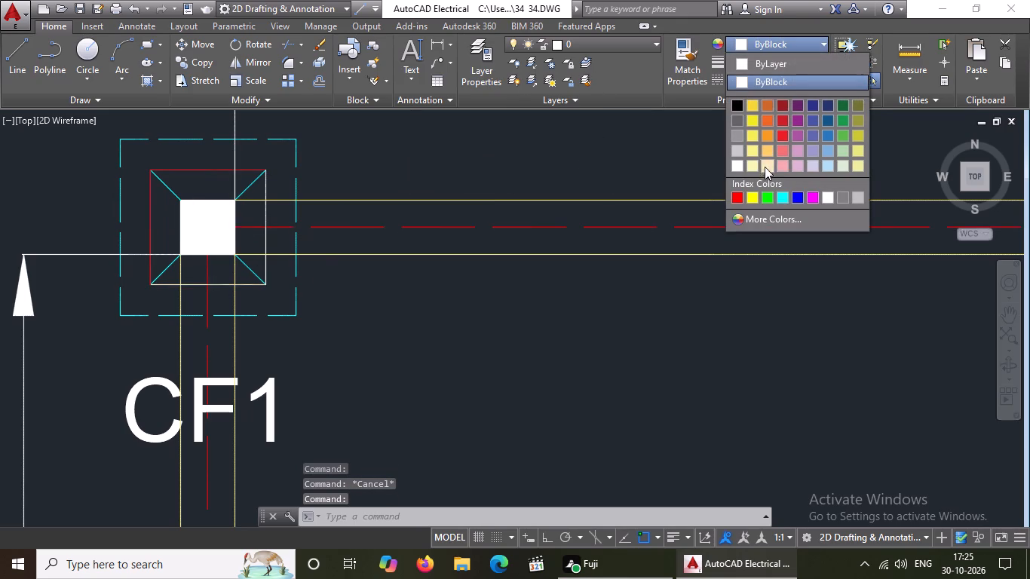
click(786, 136)
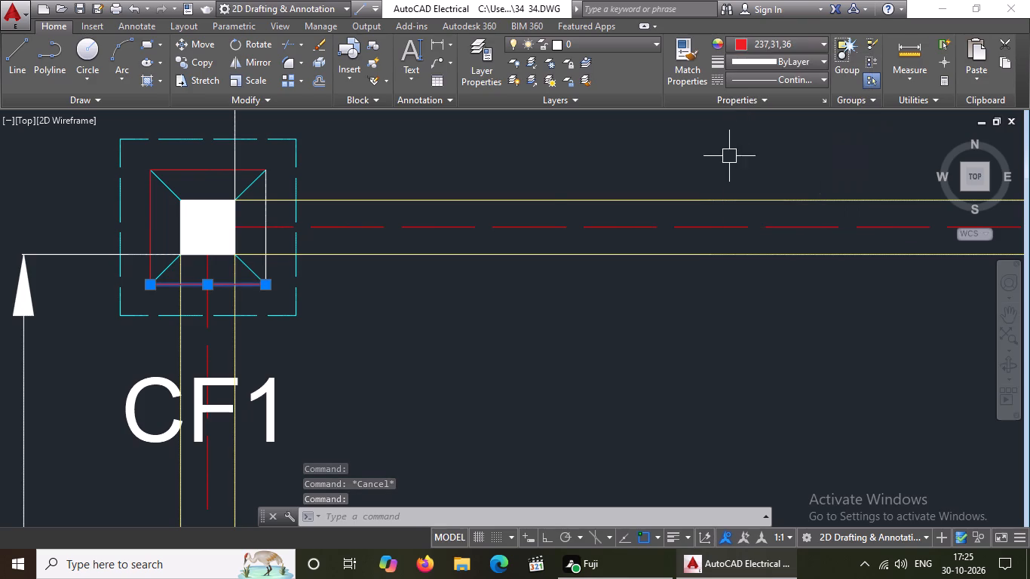
key(Escape)
Set the current colour for new objects to red 237,31,36 with nothing selected.
click(806, 37)
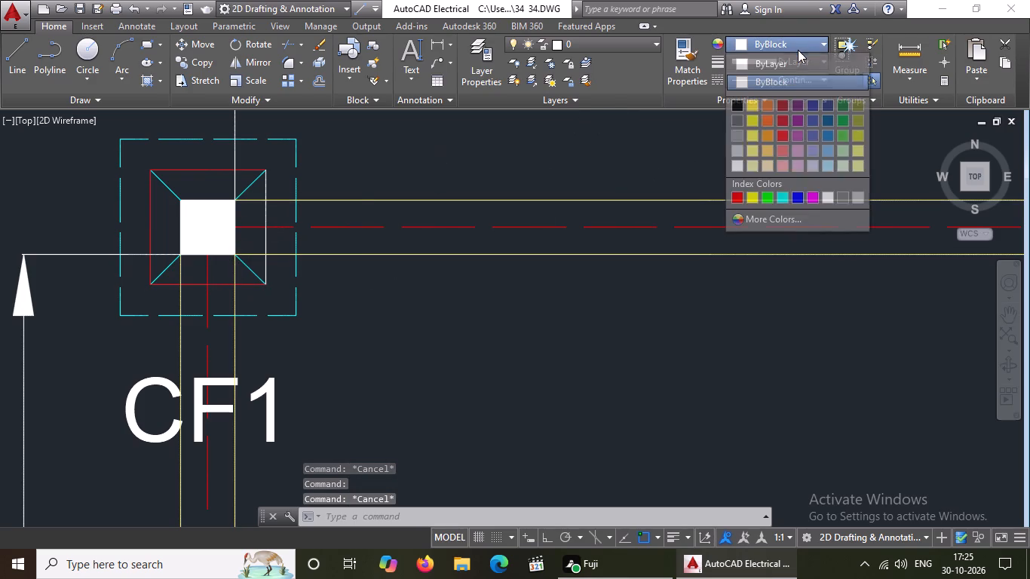
click(779, 136)
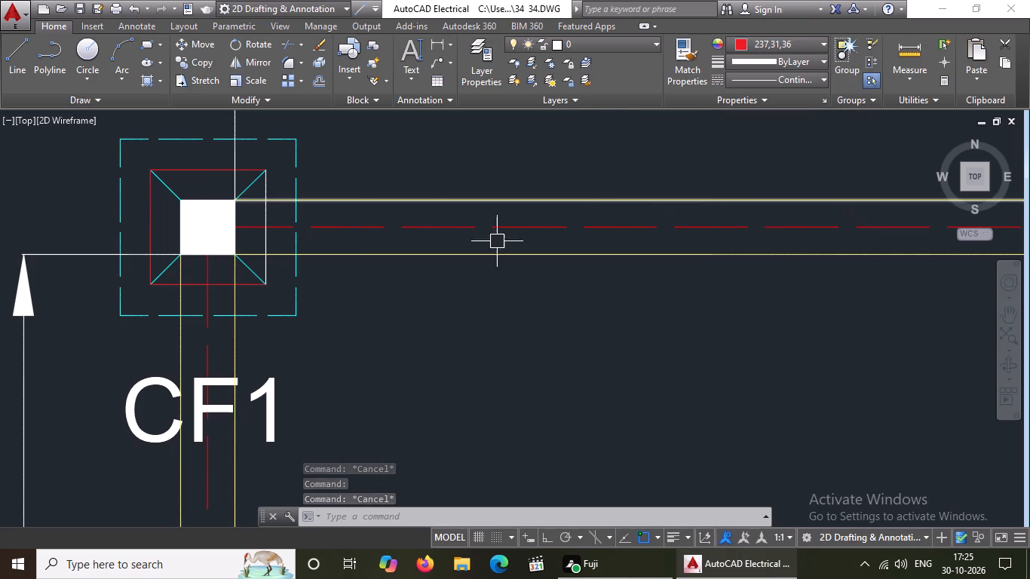
key(Escape)
Recolour the east edge of the northwest CF1 footing's inner square to red 237,31,36.
click(266, 244)
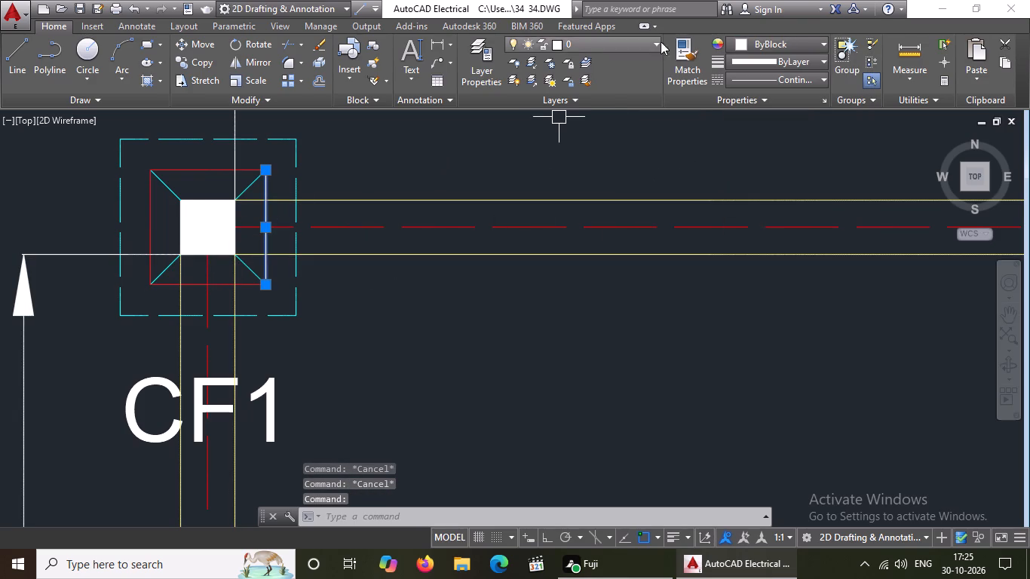
click(762, 42)
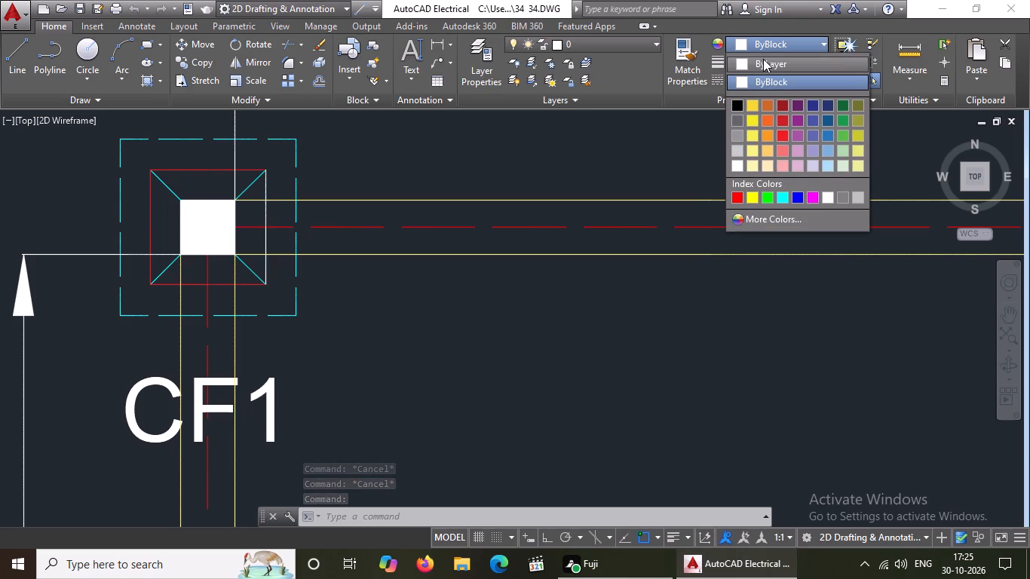
click(783, 133)
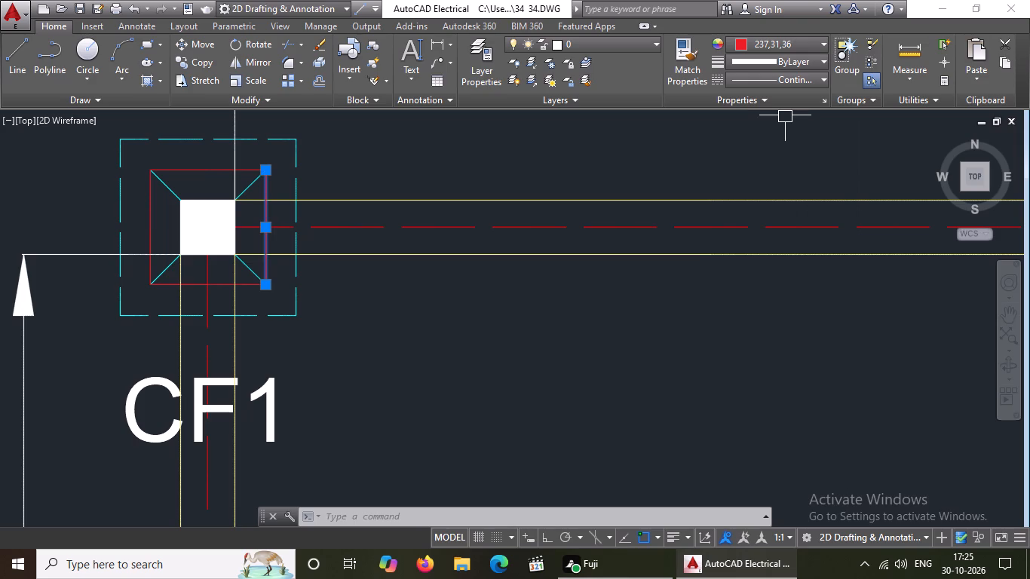
click(772, 47)
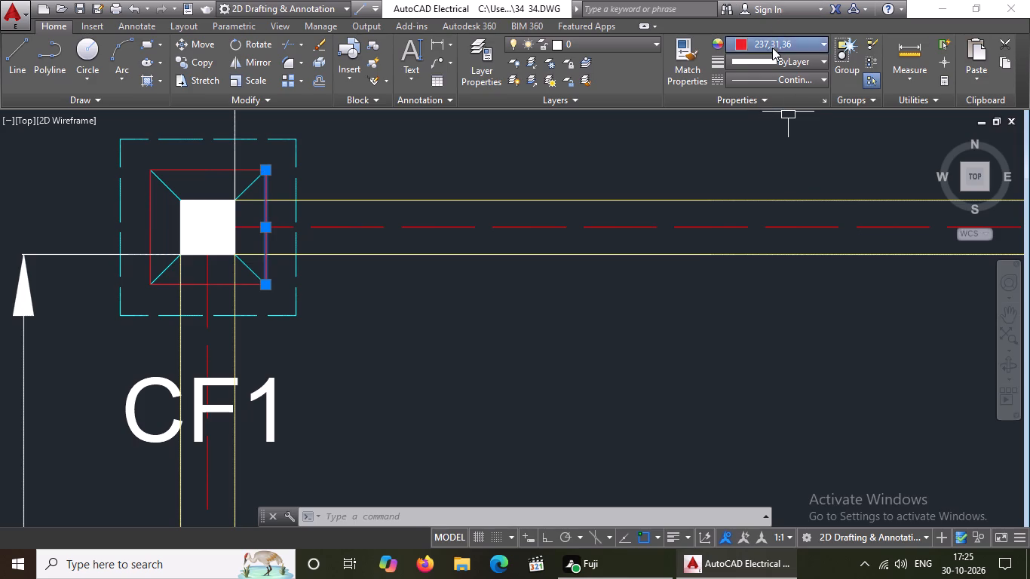
key(Escape)
key(Escape)
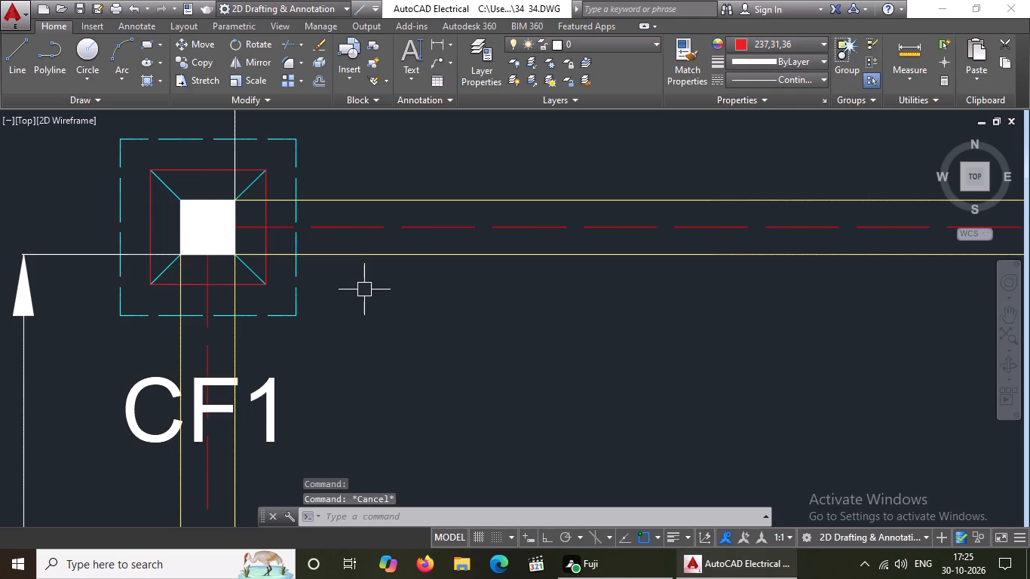
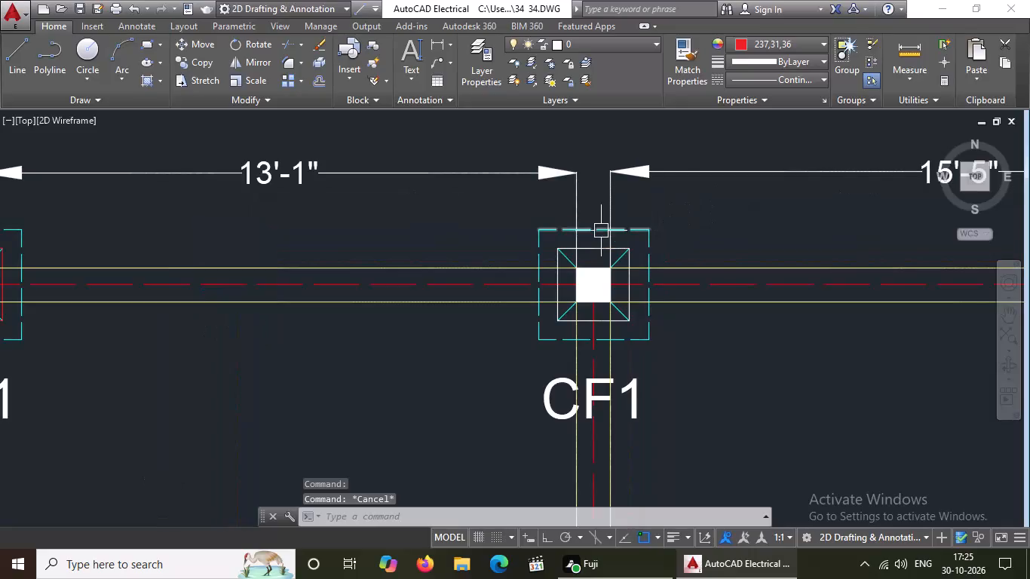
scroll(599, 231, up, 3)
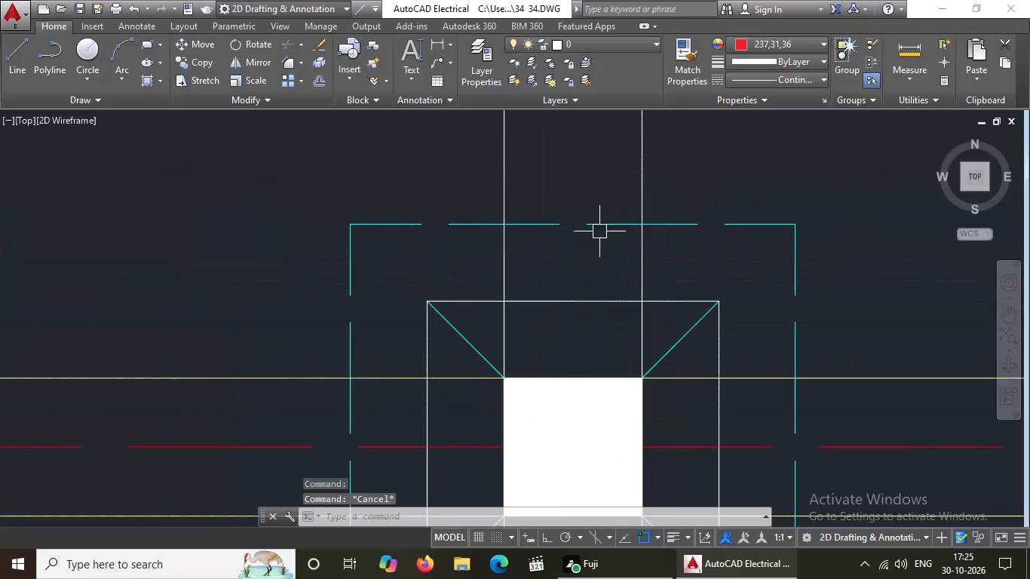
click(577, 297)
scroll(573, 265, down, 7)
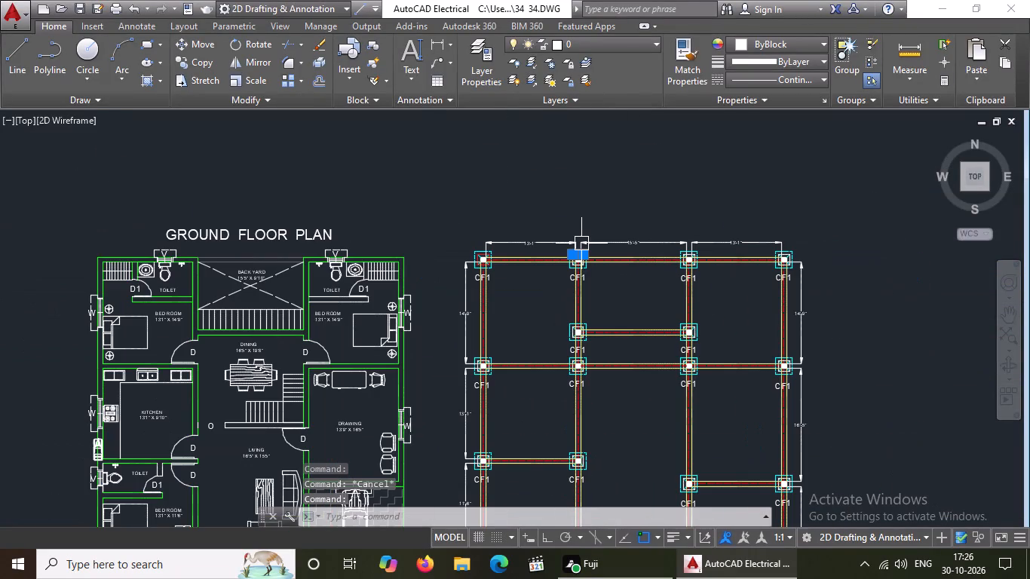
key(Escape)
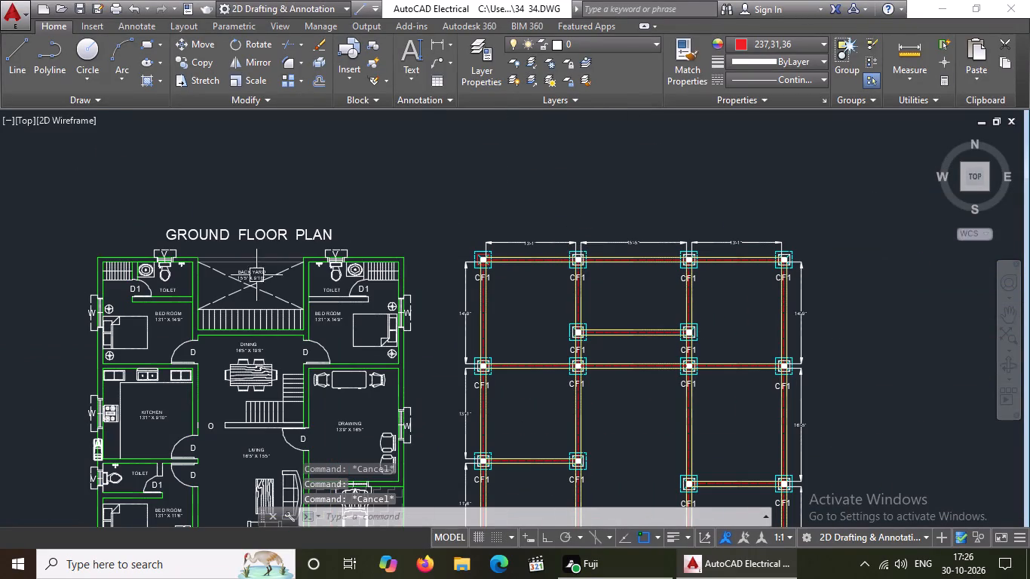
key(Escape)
Recolour the north and east edges of the inner square of the northern row's second CF1 footing from the west to red 237,31,36.
scroll(307, 262, down, 3)
scroll(293, 398, up, 2)
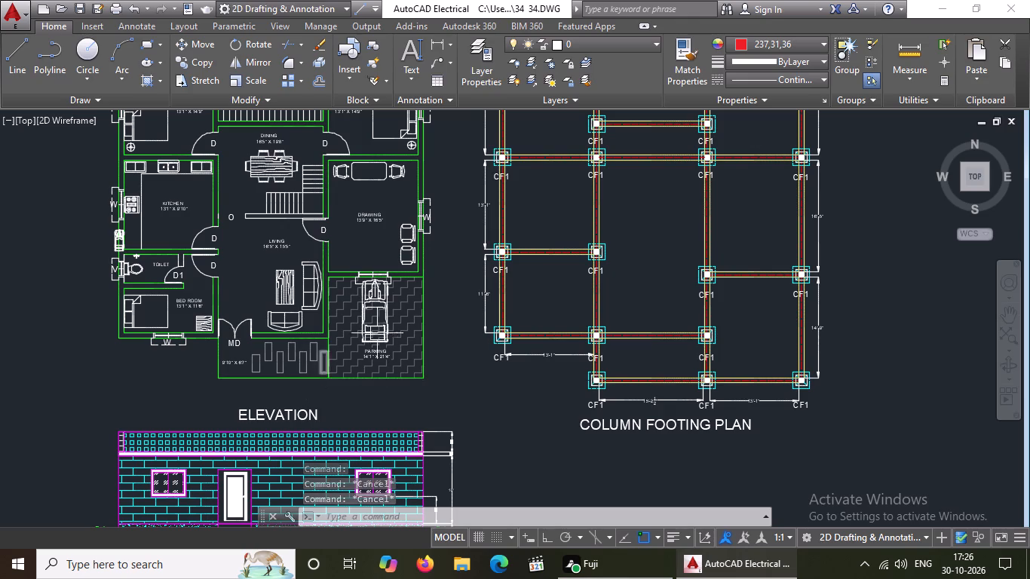
scroll(391, 317, down, 2)
scroll(434, 221, up, 6)
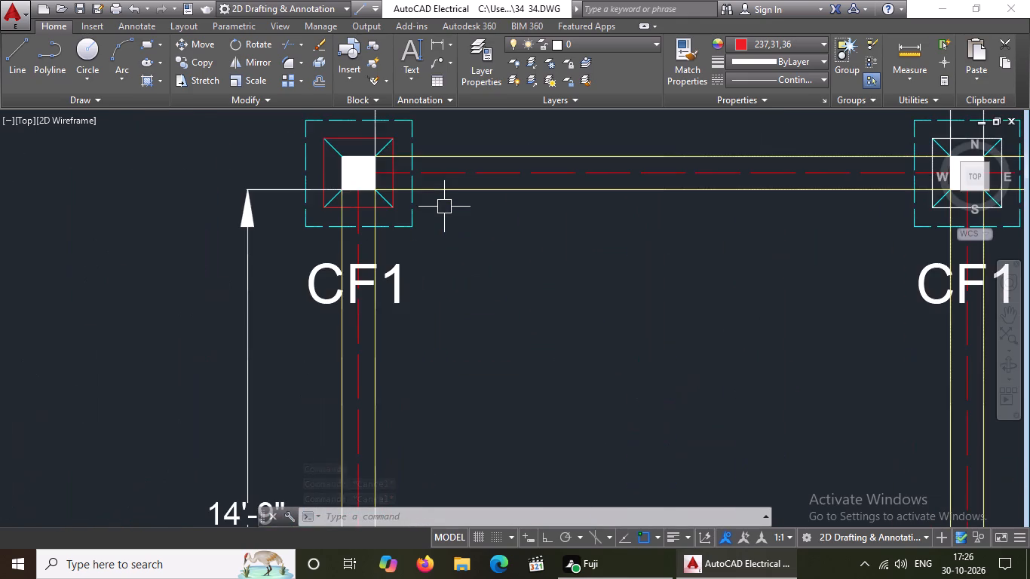
scroll(444, 209, down, 2)
scroll(665, 201, up, 4)
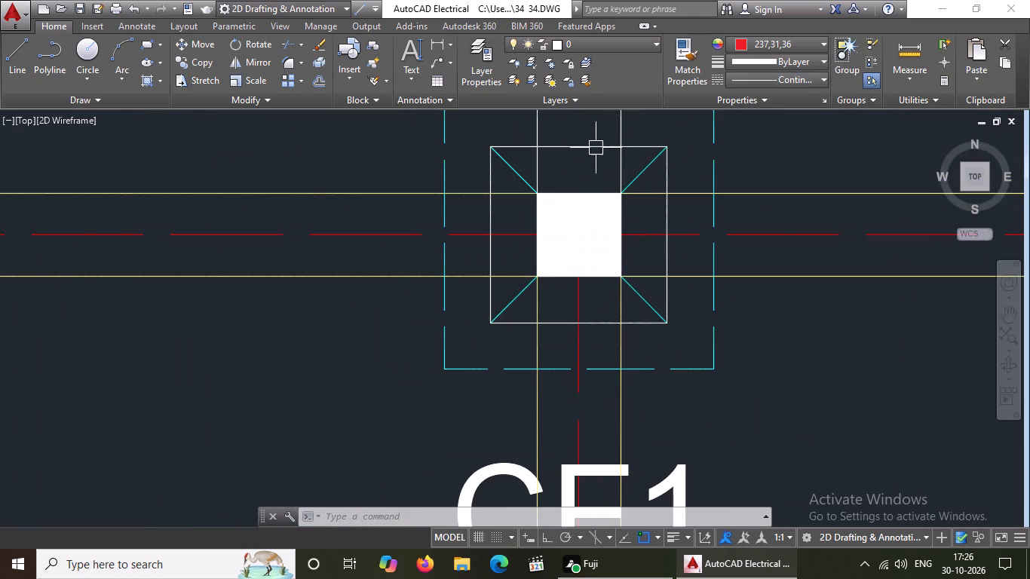
click(581, 142)
click(800, 44)
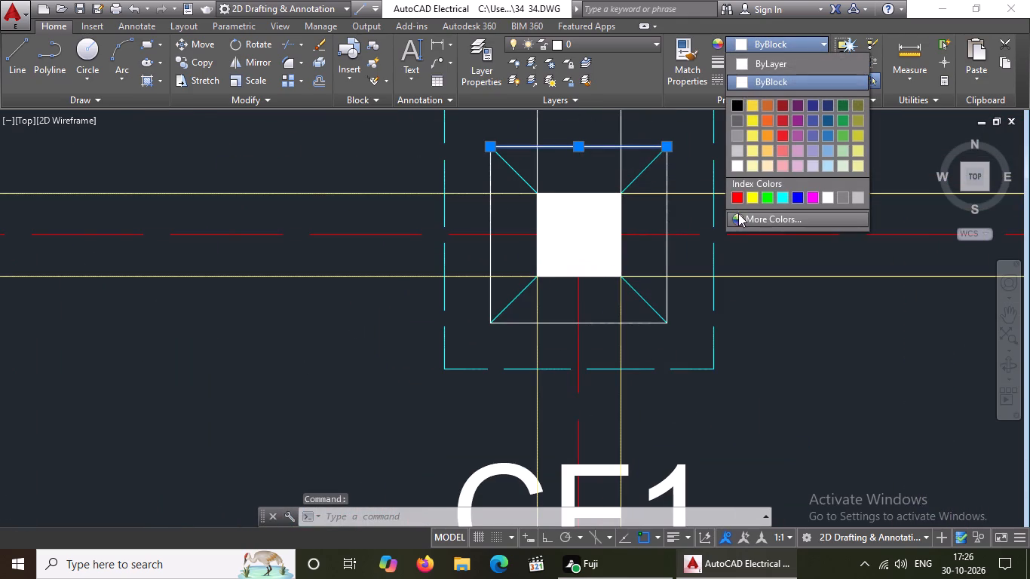
click(784, 133)
key(Escape)
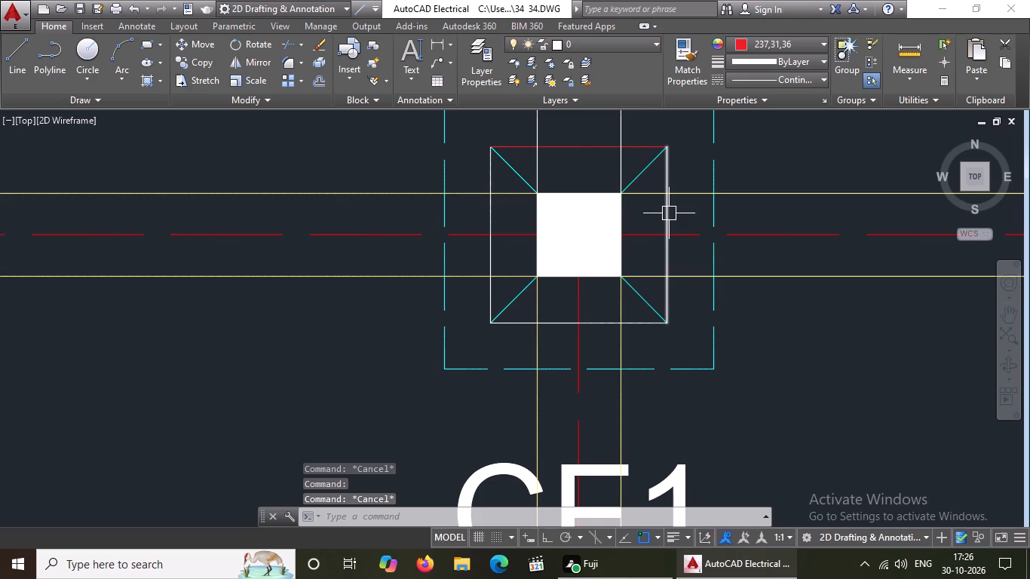
click(662, 215)
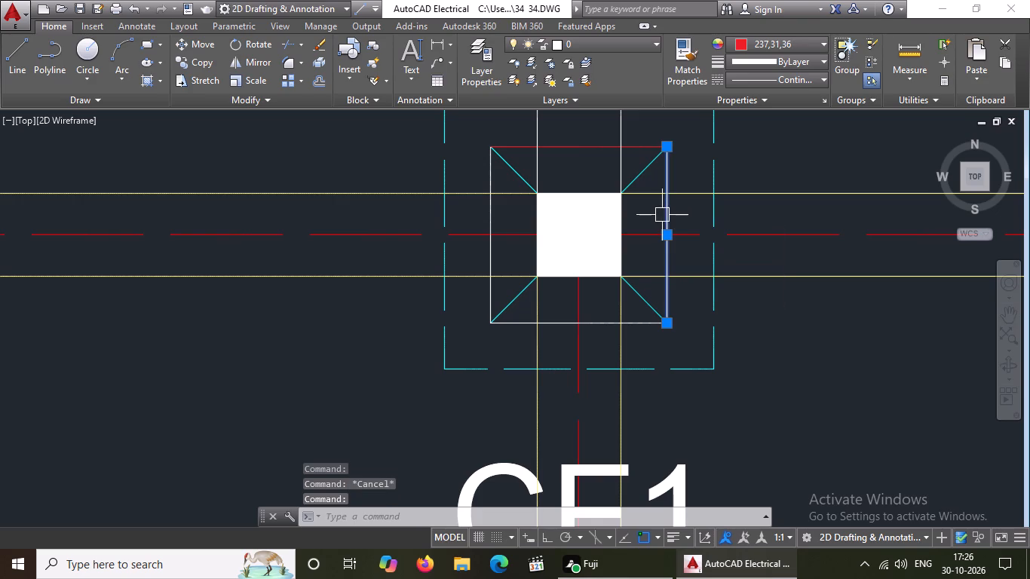
click(771, 43)
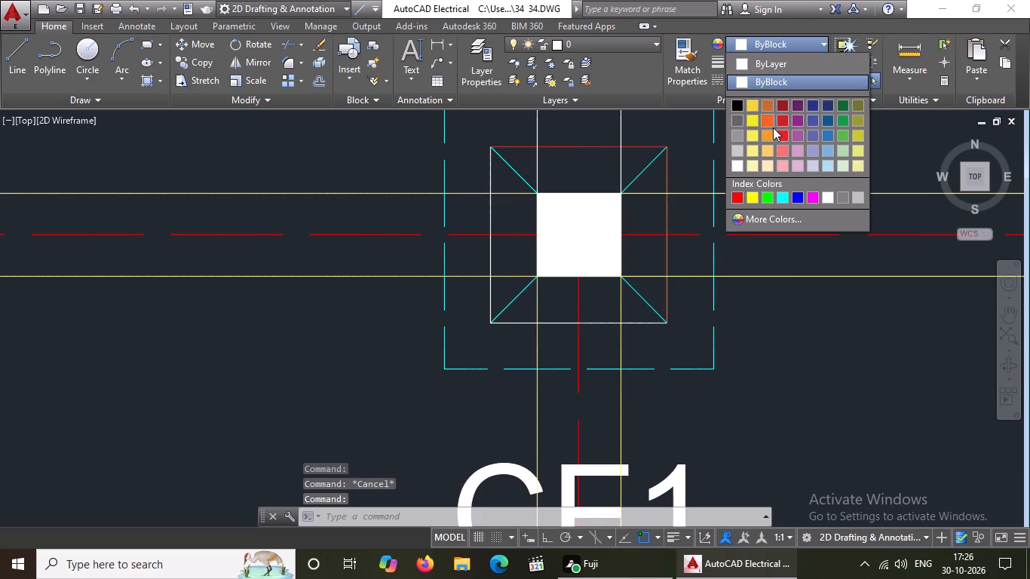
click(785, 136)
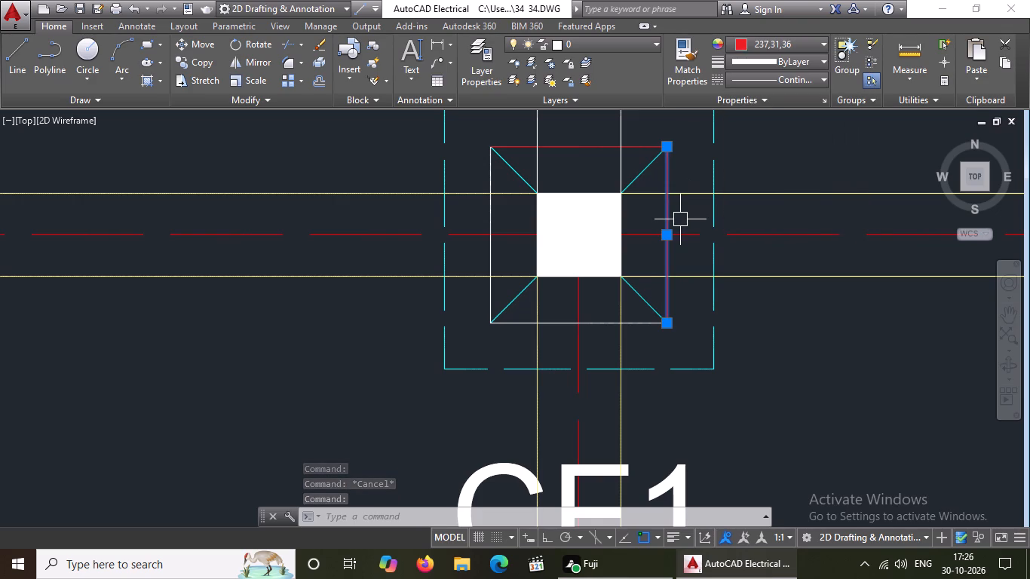
key(Escape)
Recolour the south and west edges of that second northern-row footing's inner square to red 237,31,36.
click(639, 323)
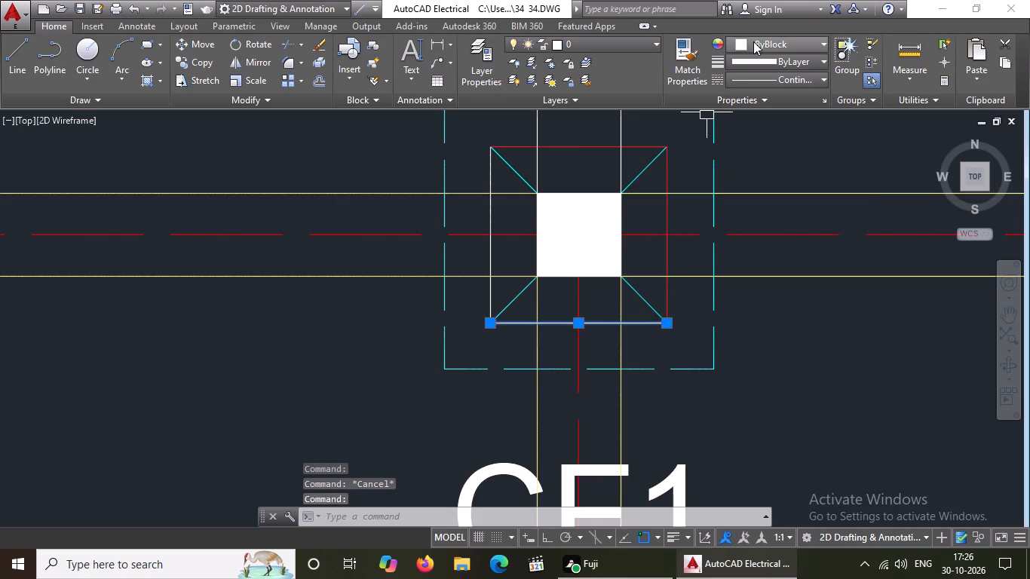
click(753, 41)
click(778, 135)
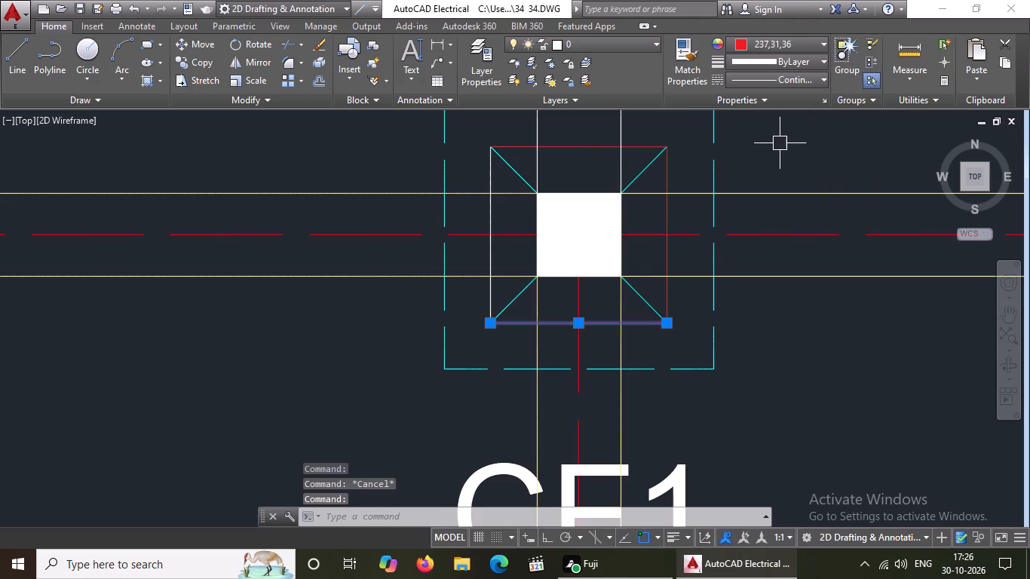
key(Escape)
scroll(672, 195, down, 2)
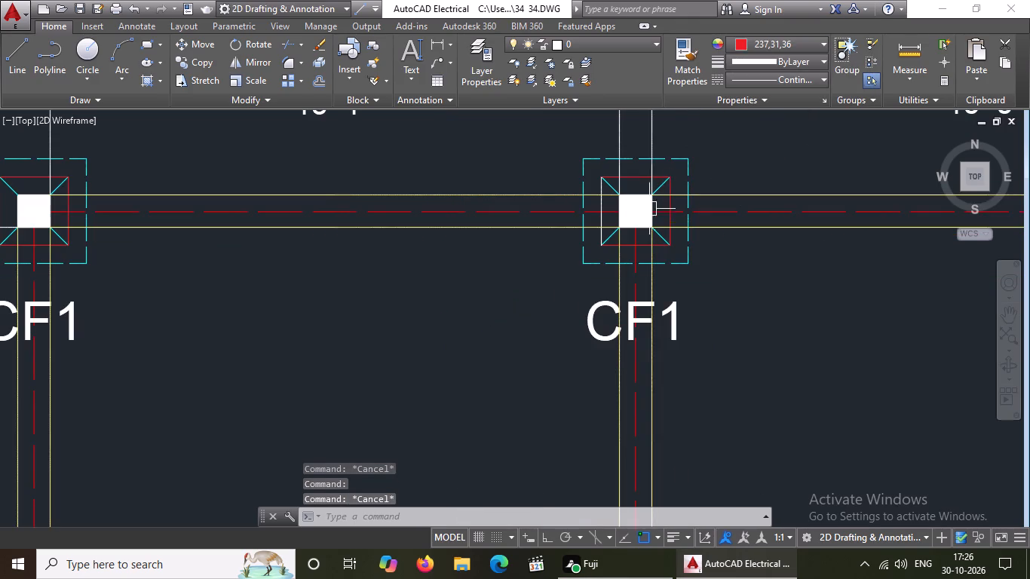
scroll(610, 219, up, 2)
click(587, 179)
click(783, 32)
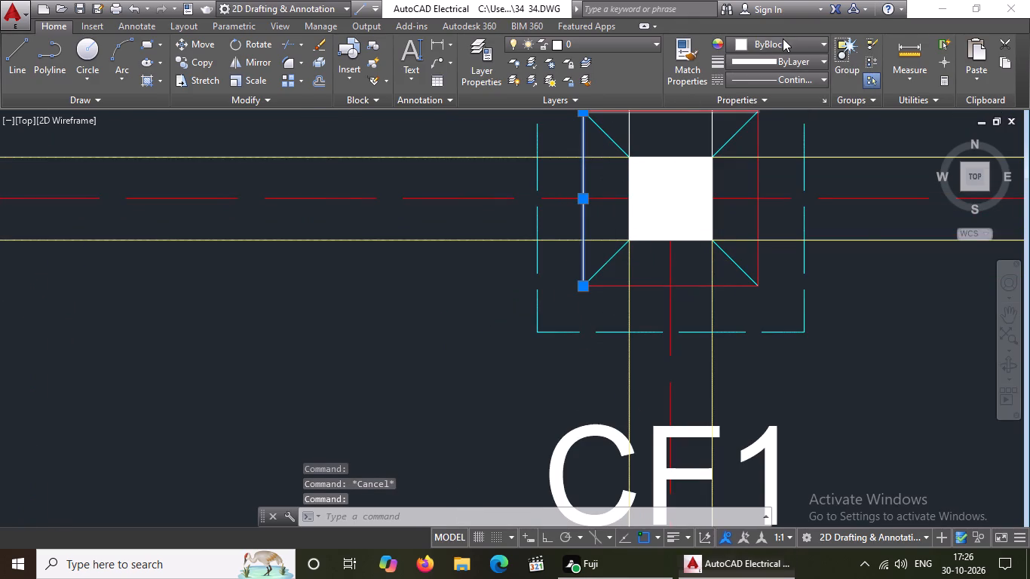
click(783, 40)
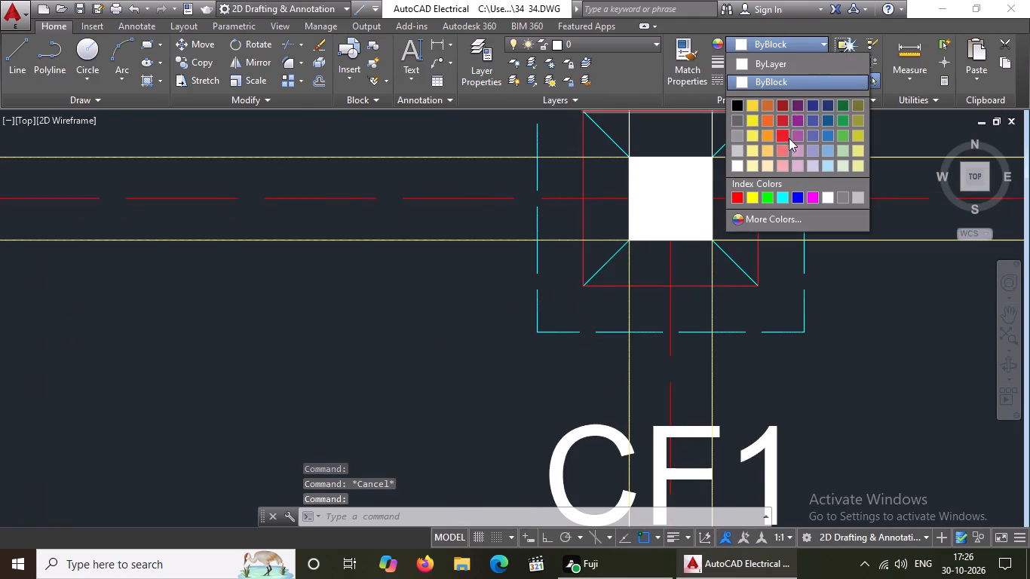
click(780, 136)
key(Escape)
Recolour the north and west edges of the inner square of the northern row's third CF1 footing from the west to red 237,31,36.
scroll(674, 188, down, 4)
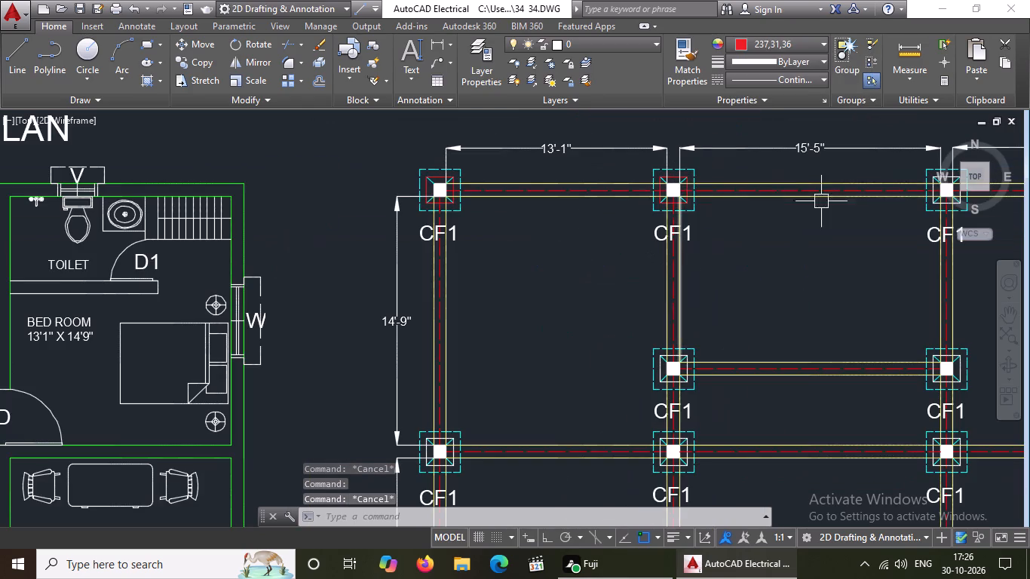
scroll(767, 203, down, 1)
scroll(903, 192, up, 4)
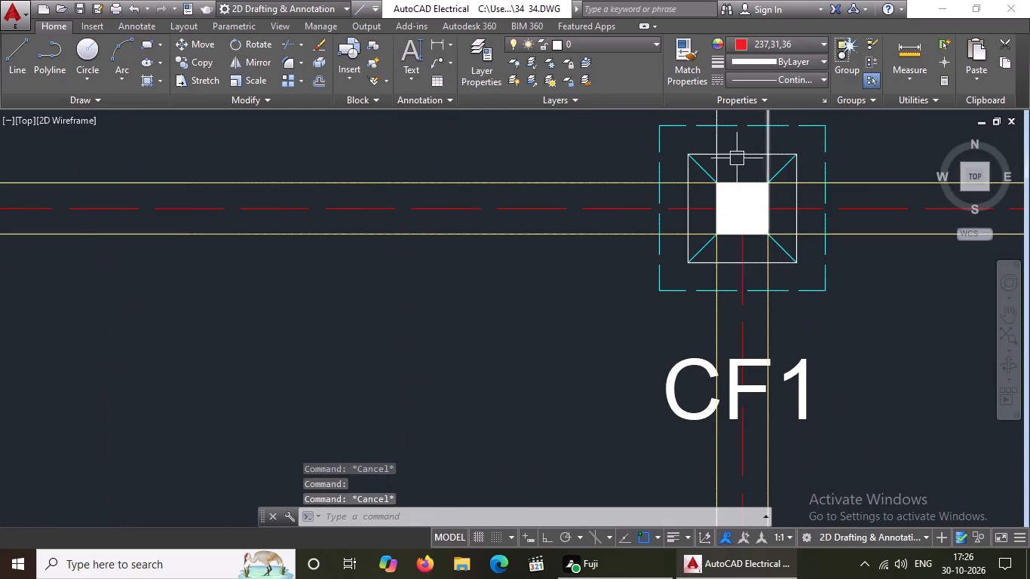
click(736, 158)
click(768, 38)
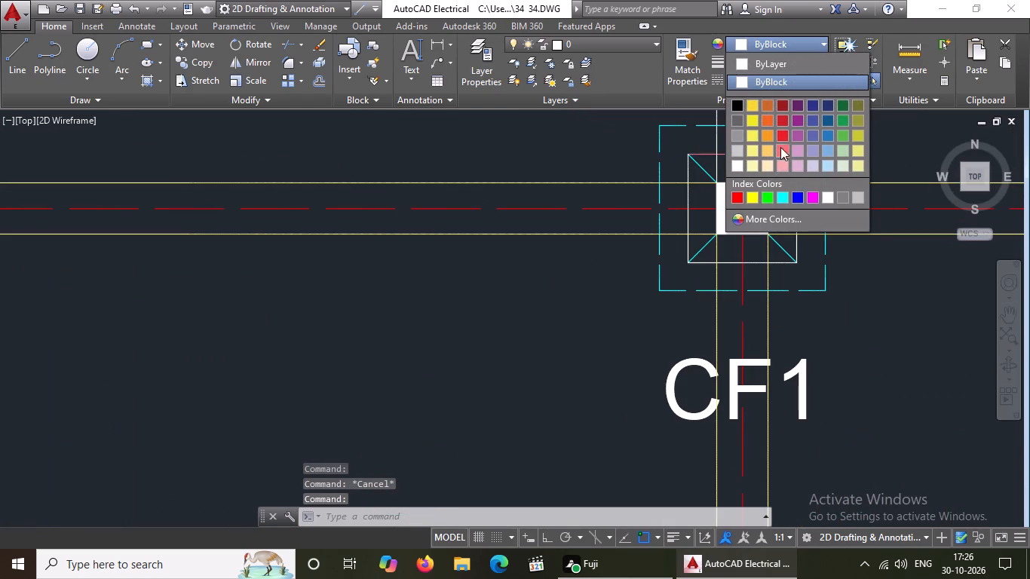
click(785, 136)
key(Escape)
scroll(705, 223, down, 1)
scroll(712, 213, up, 2)
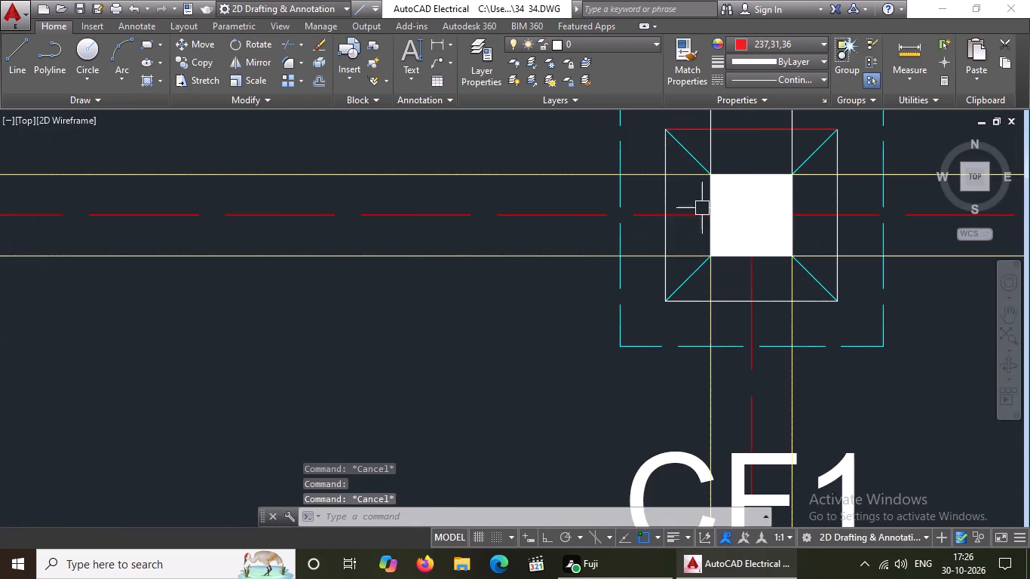
click(662, 194)
click(763, 43)
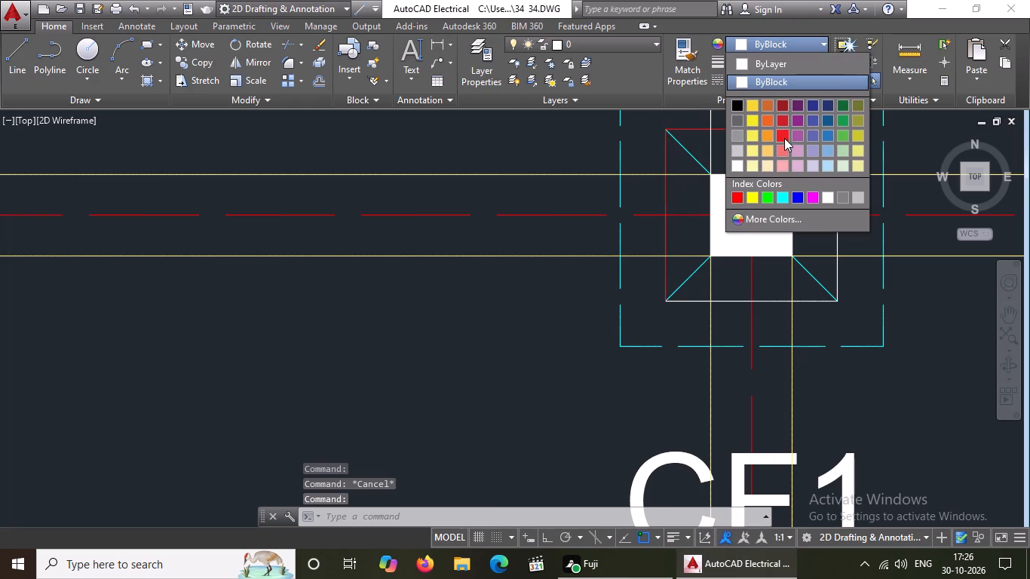
click(783, 134)
key(Escape)
Recolour the south and east edges of that third northern-row footing's inner square to red 237,31,36.
click(725, 296)
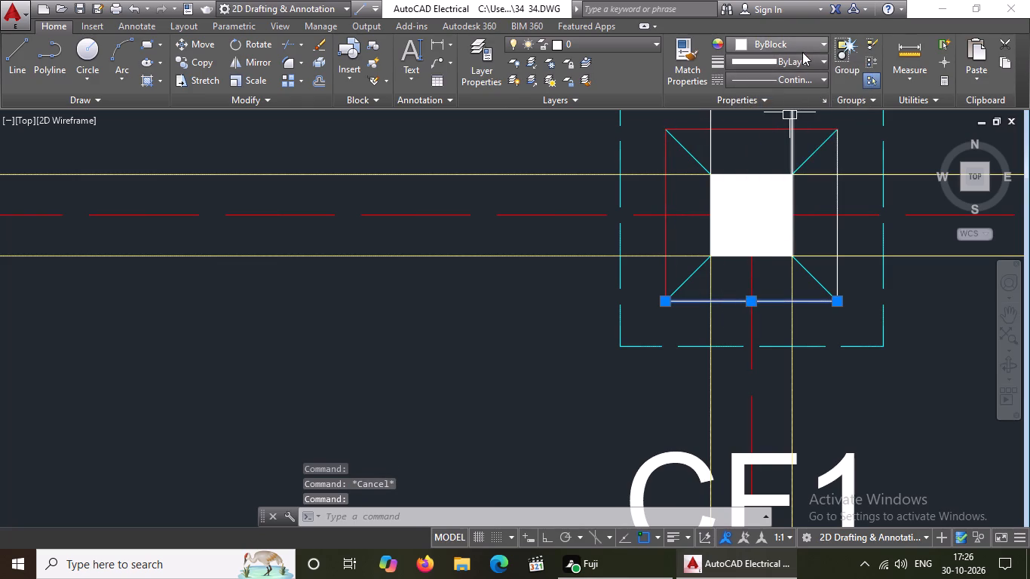
click(803, 49)
click(783, 135)
key(Escape)
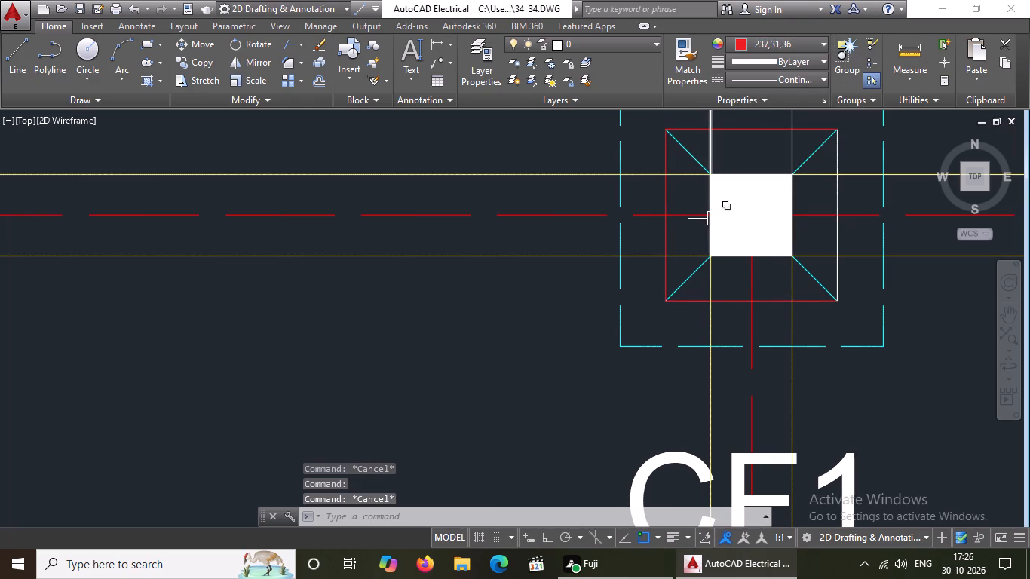
scroll(713, 224, down, 3)
scroll(757, 223, up, 3)
click(692, 222)
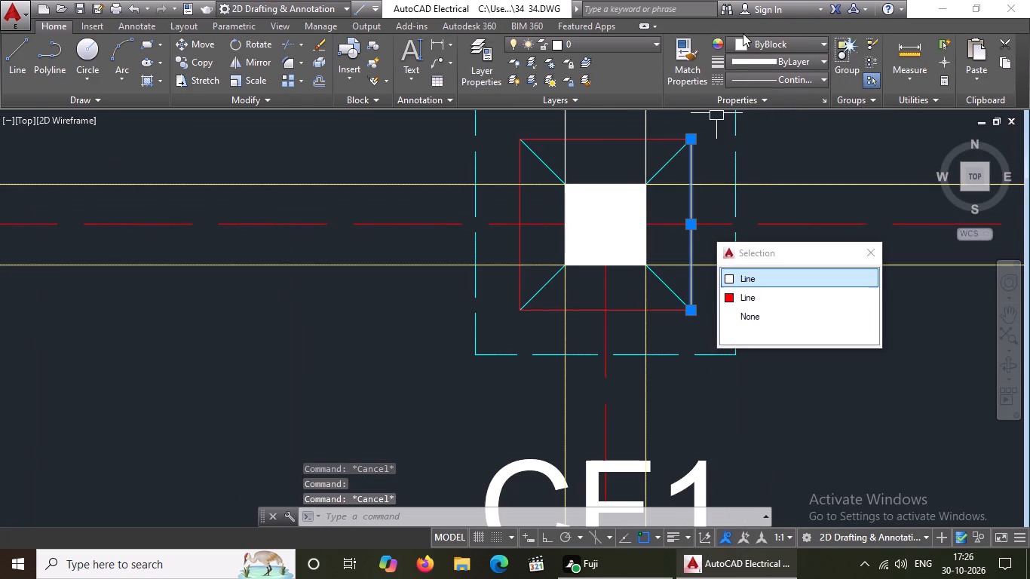
click(749, 47)
drag(783, 136, 786, 142)
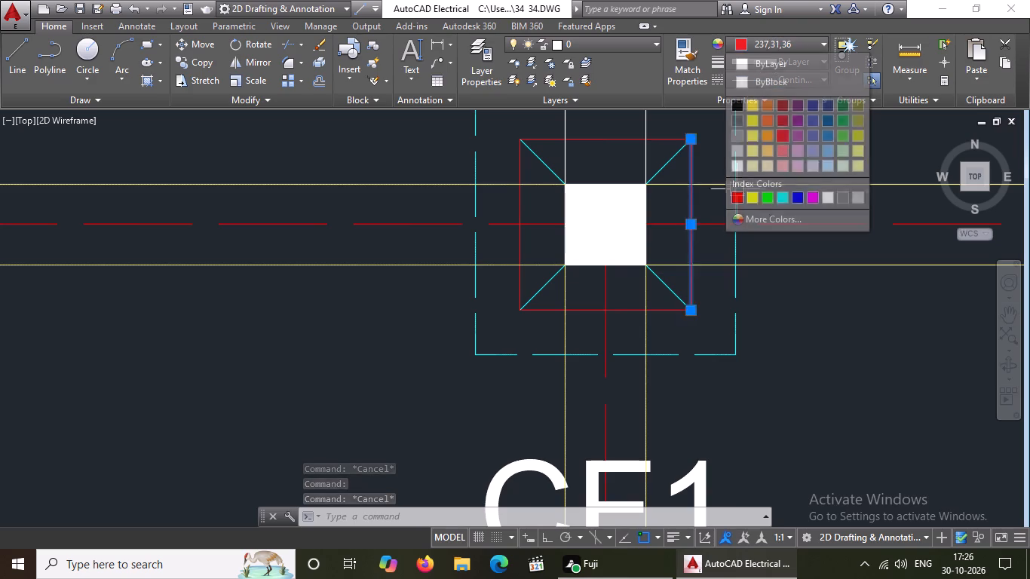
key(Escape)
Recolour the north and east edges of the inner square of the plan's northeast CF1 footing to red 237,31,36.
scroll(594, 197, down, 4)
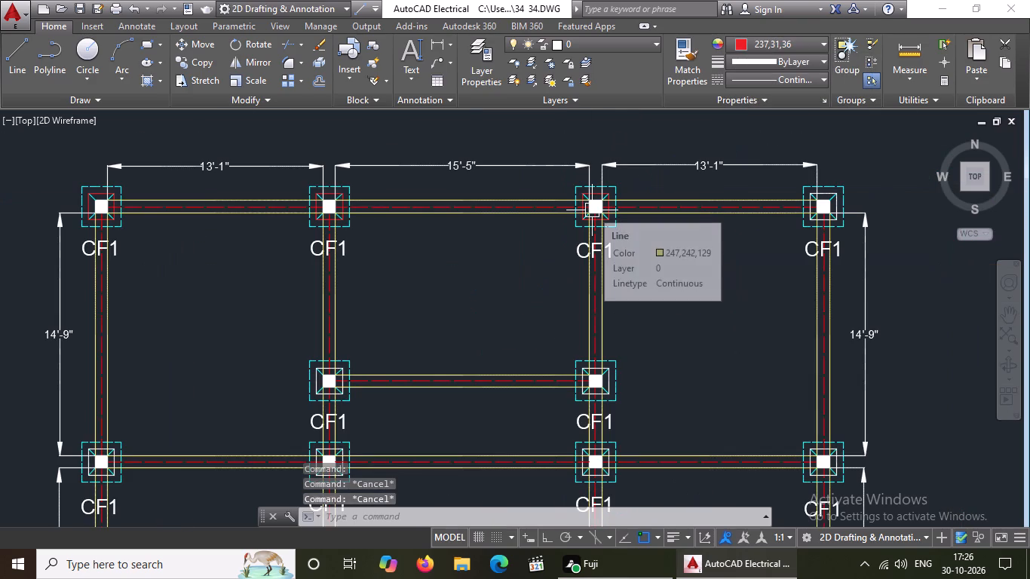
scroll(260, 176, down, 1)
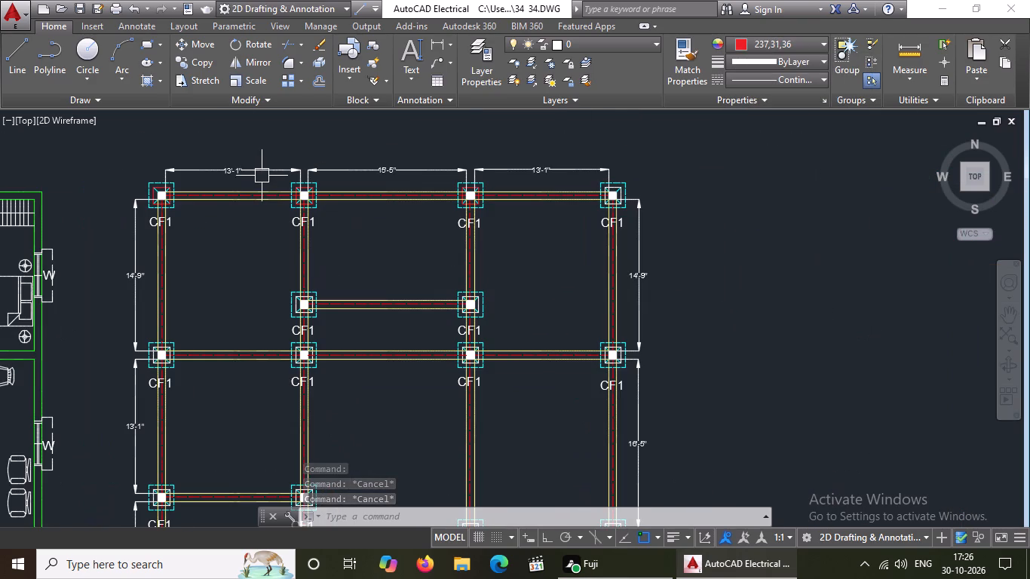
scroll(464, 209, up, 2)
scroll(471, 205, down, 1)
scroll(730, 176, up, 2)
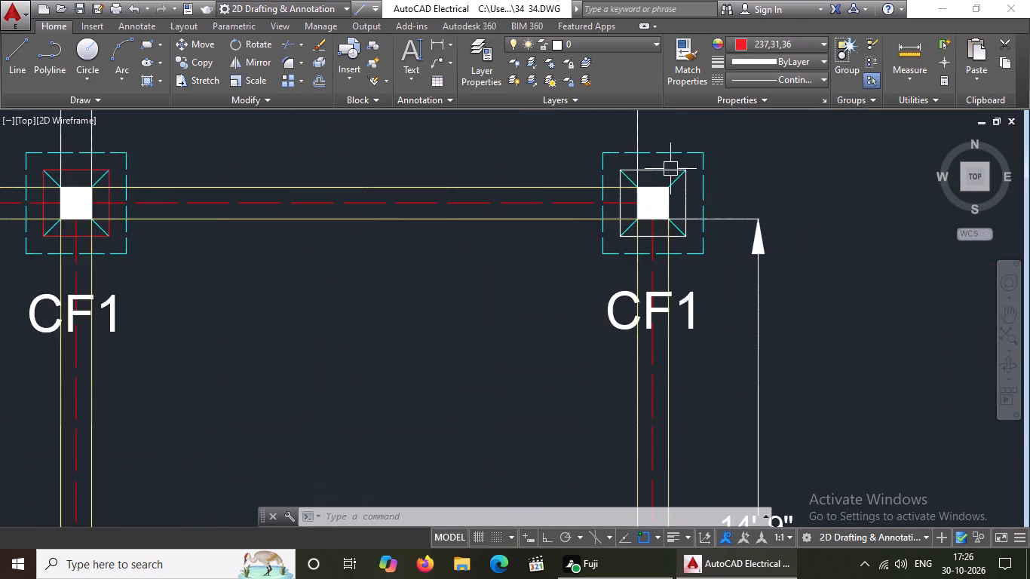
scroll(670, 169, up, 1)
click(660, 172)
click(795, 44)
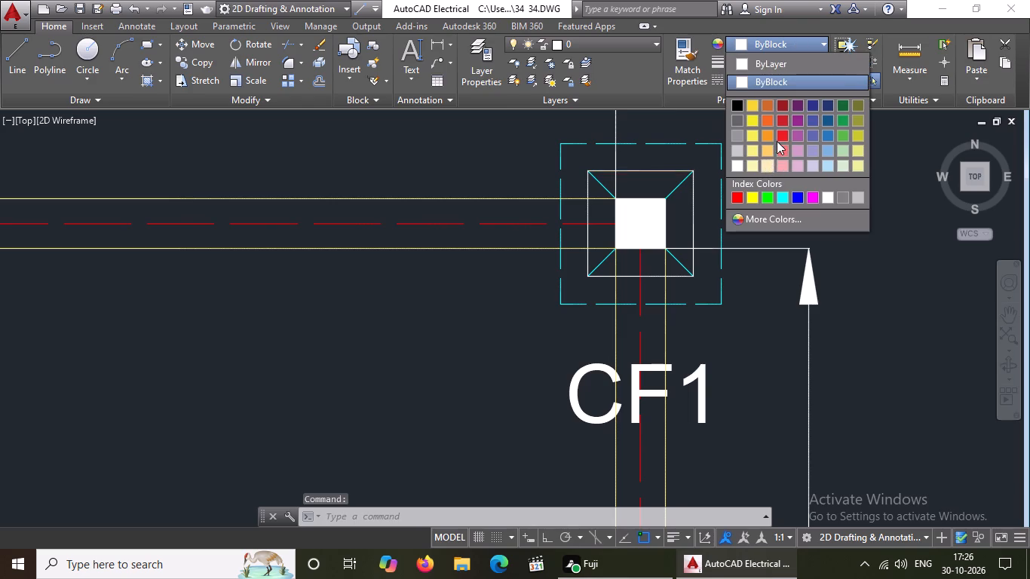
click(781, 132)
key(Escape)
scroll(691, 212, up, 1)
click(692, 212)
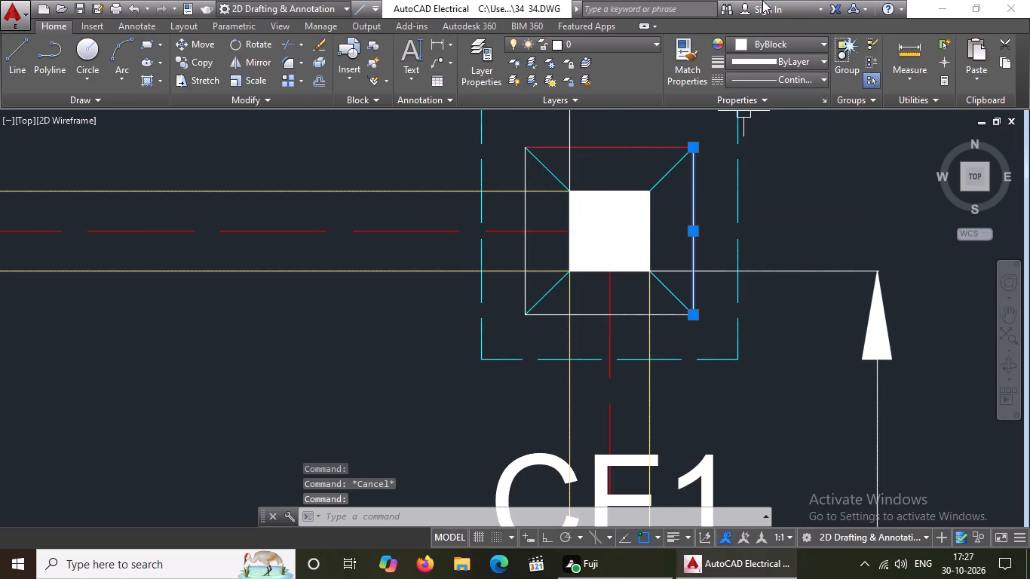
click(789, 44)
click(781, 134)
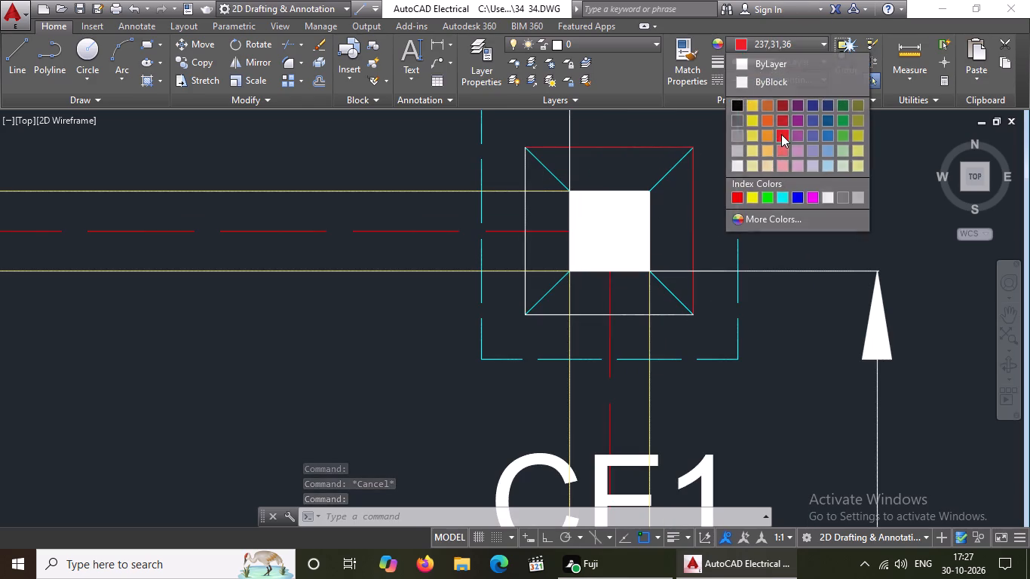
key(Escape)
Recolour the west and south edges of the northeast CF1 footing's inner square to red 237,31,36.
click(523, 206)
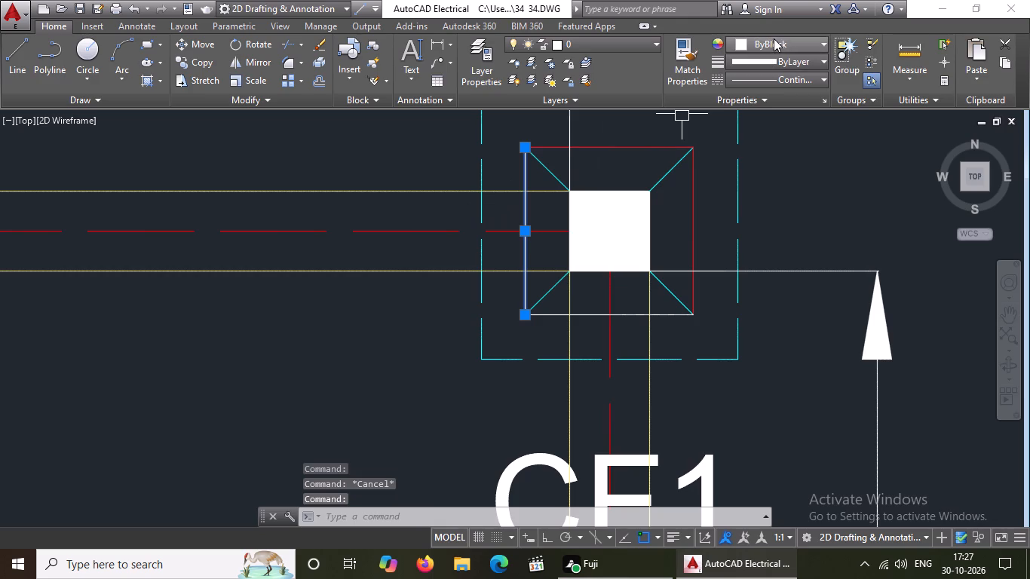
click(774, 38)
click(782, 136)
key(Escape)
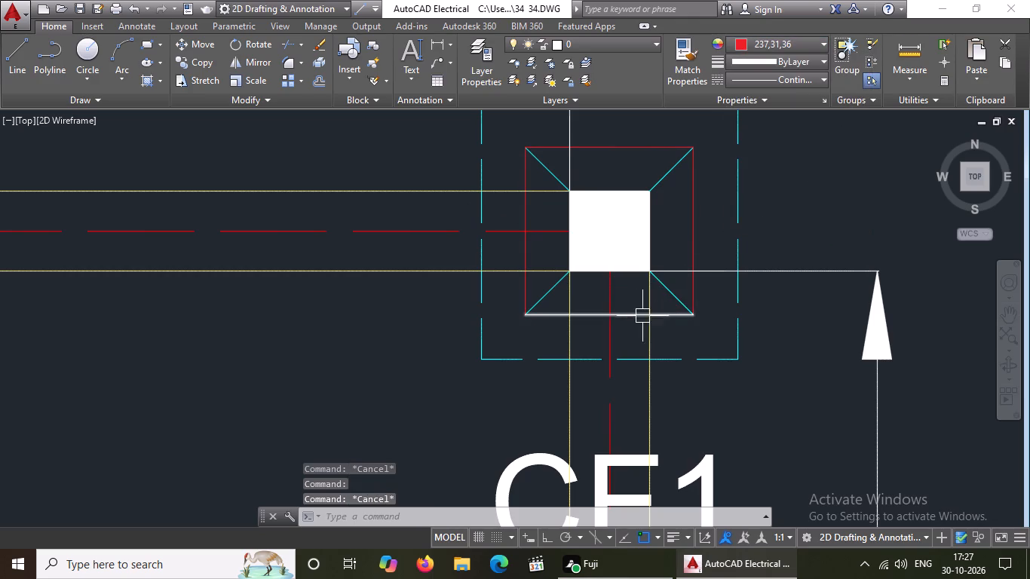
click(636, 319)
click(777, 39)
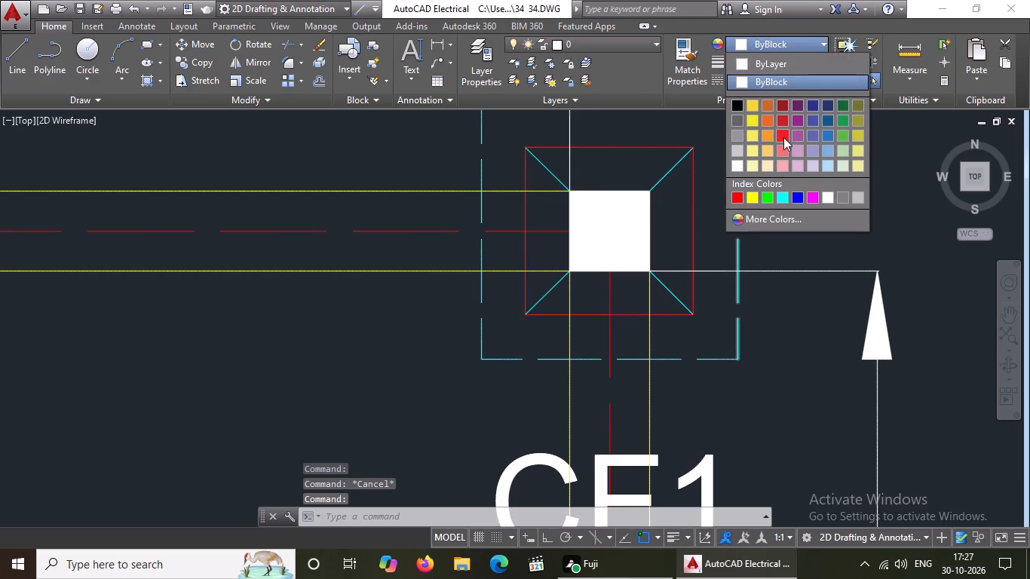
click(784, 137)
key(Escape)
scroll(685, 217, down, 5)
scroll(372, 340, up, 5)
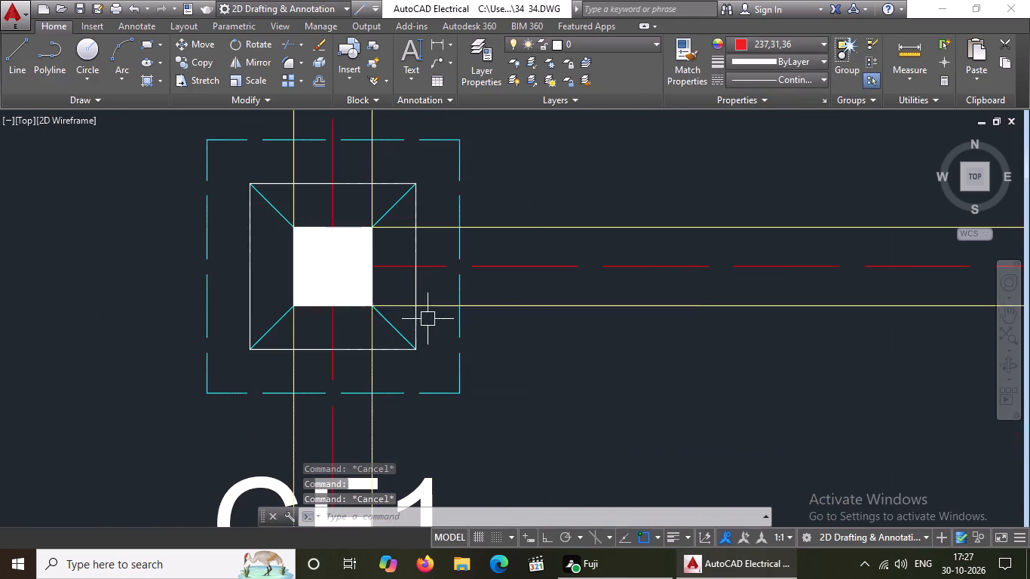
Recolour the east and north edges of the inner square of the two-footing intermediate row's western CF1 footing to red 237,31,36.
click(417, 287)
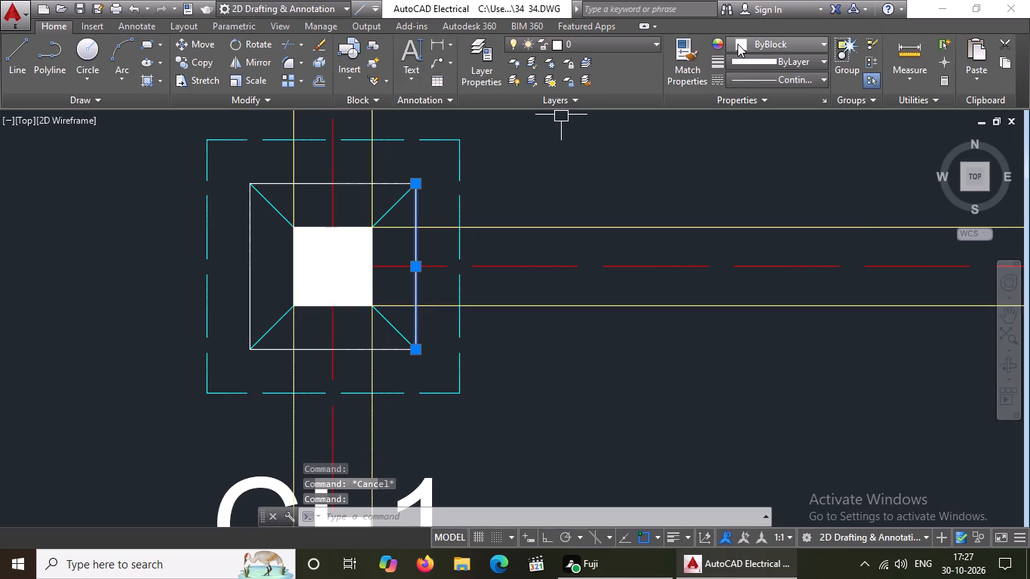
click(738, 44)
click(780, 136)
key(Escape)
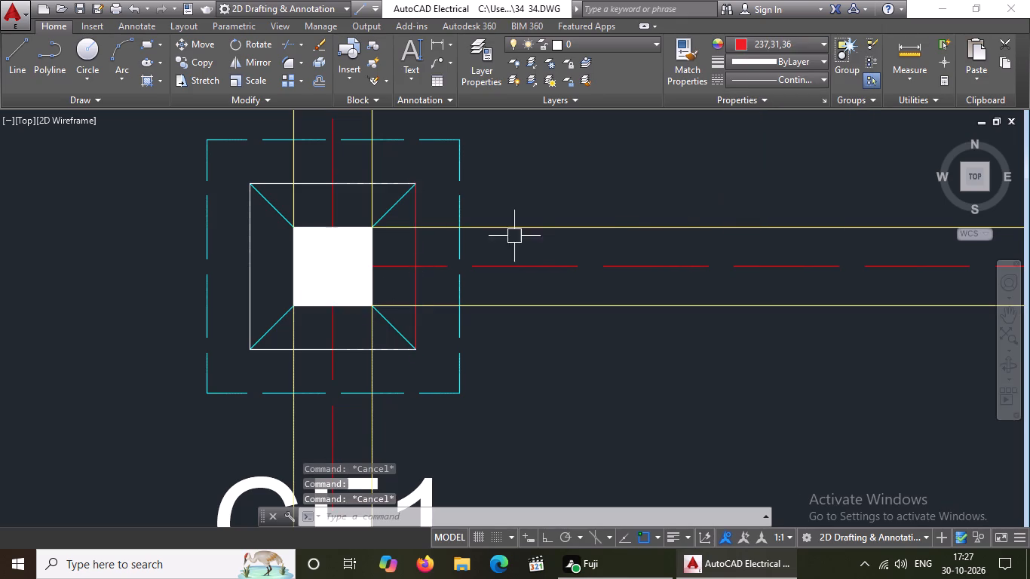
click(388, 188)
click(765, 38)
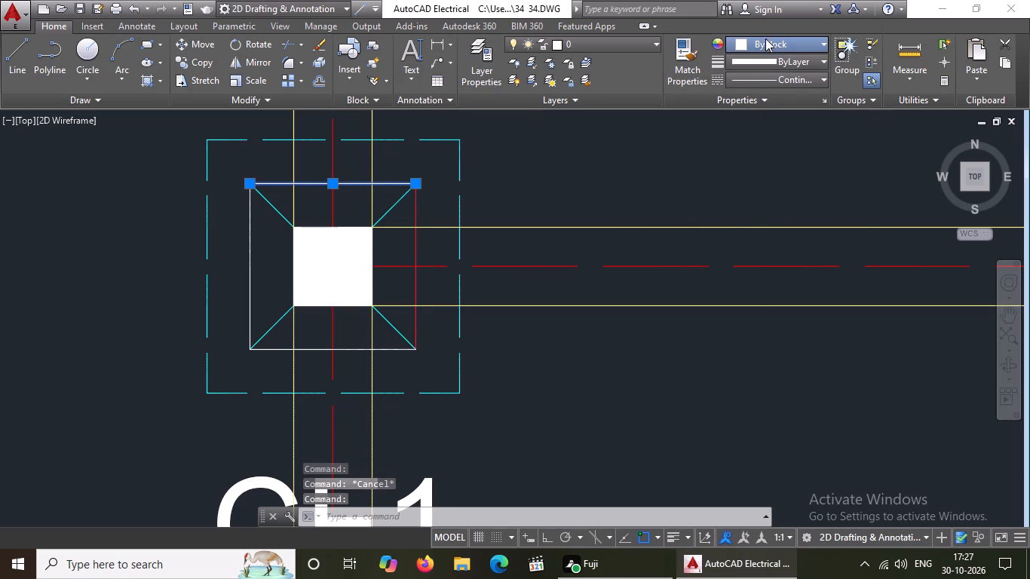
click(785, 133)
key(Escape)
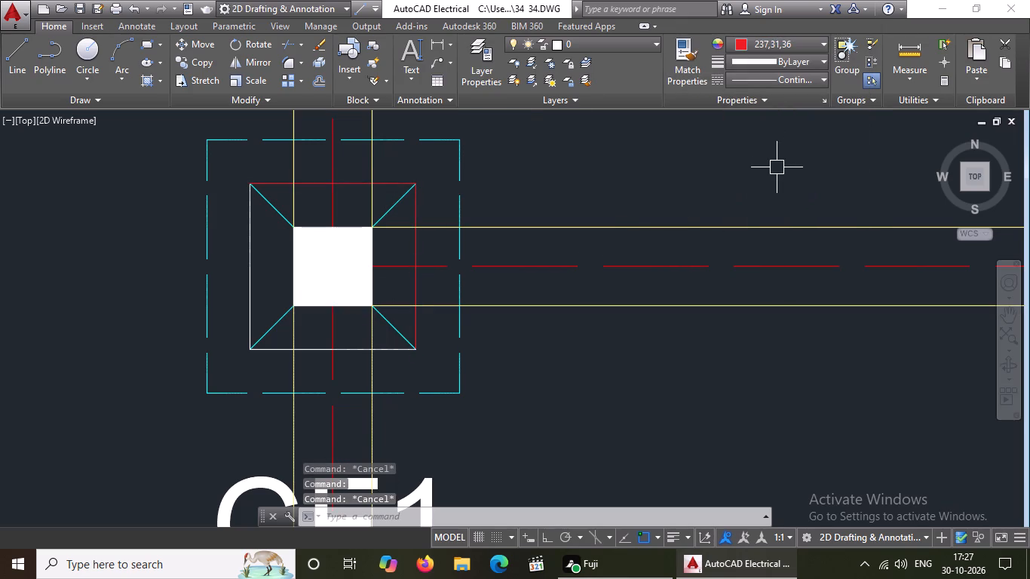
Recolour the west and south edges of that intermediate-row western footing's inner square to red 237,31,36.
scroll(455, 268, down, 4)
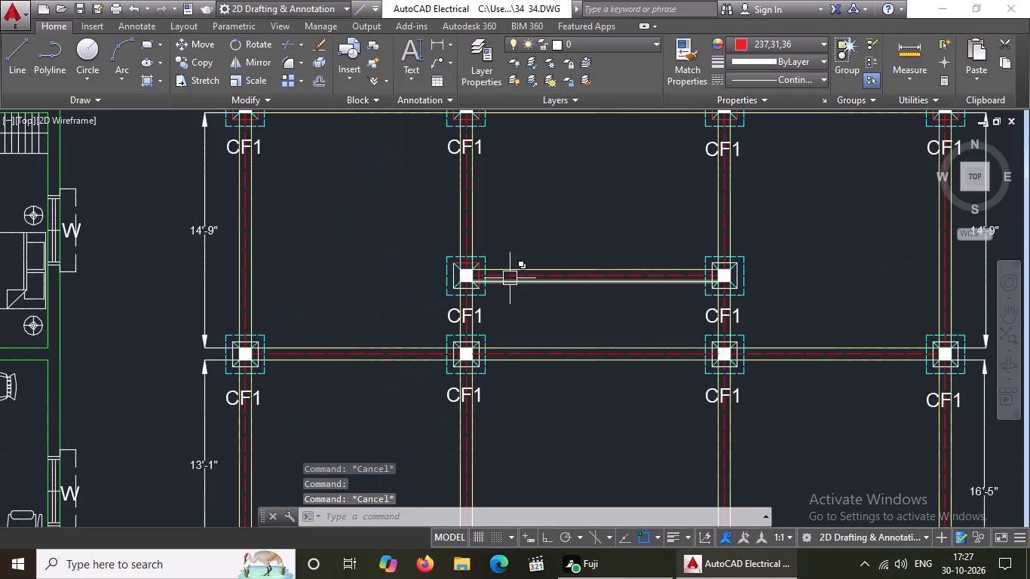
scroll(510, 277, down, 1)
scroll(443, 294, up, 1)
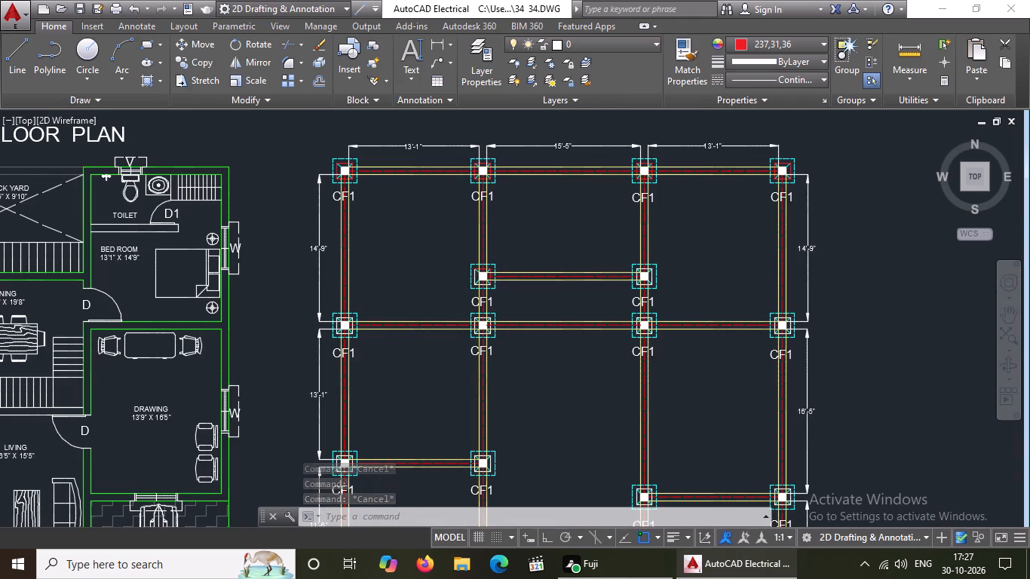
scroll(443, 294, up, 1)
scroll(546, 275, up, 2)
click(483, 193)
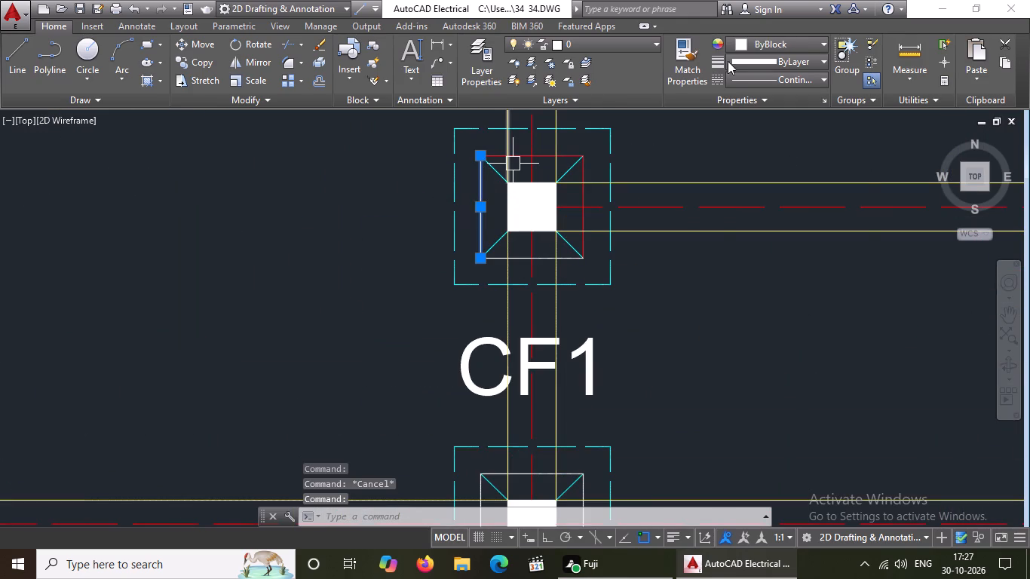
click(791, 44)
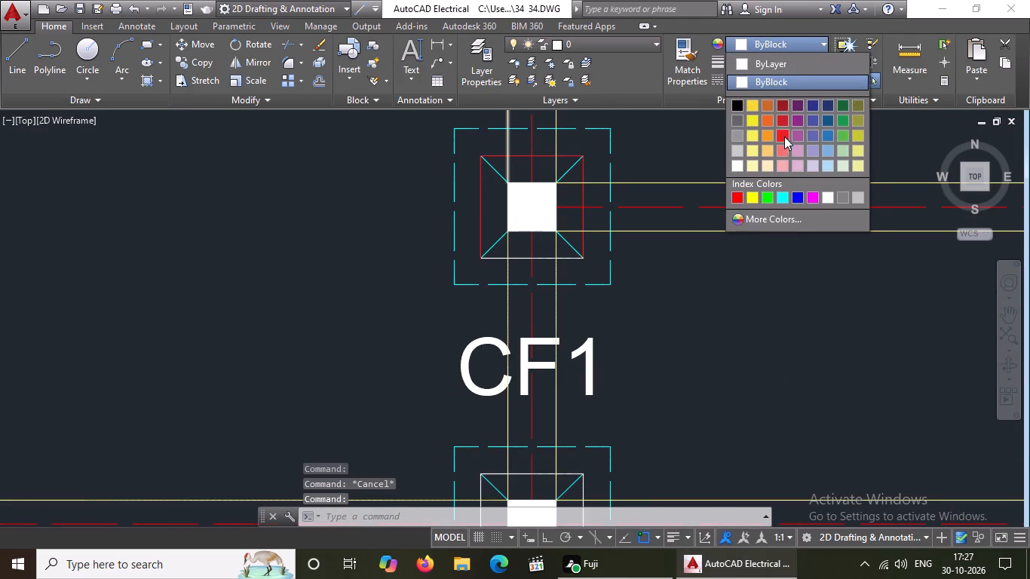
click(784, 136)
key(Escape)
click(545, 262)
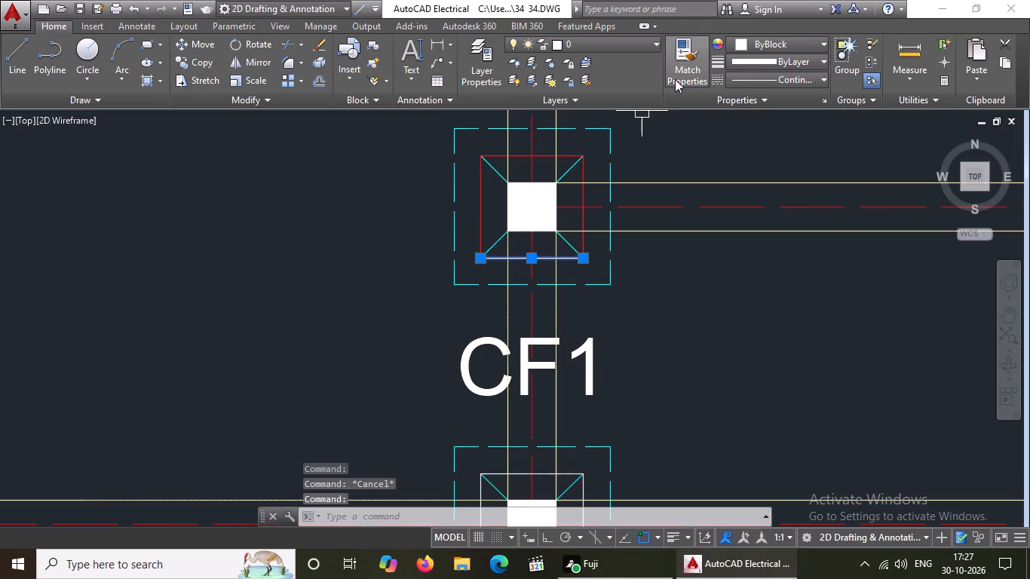
click(782, 35)
click(789, 42)
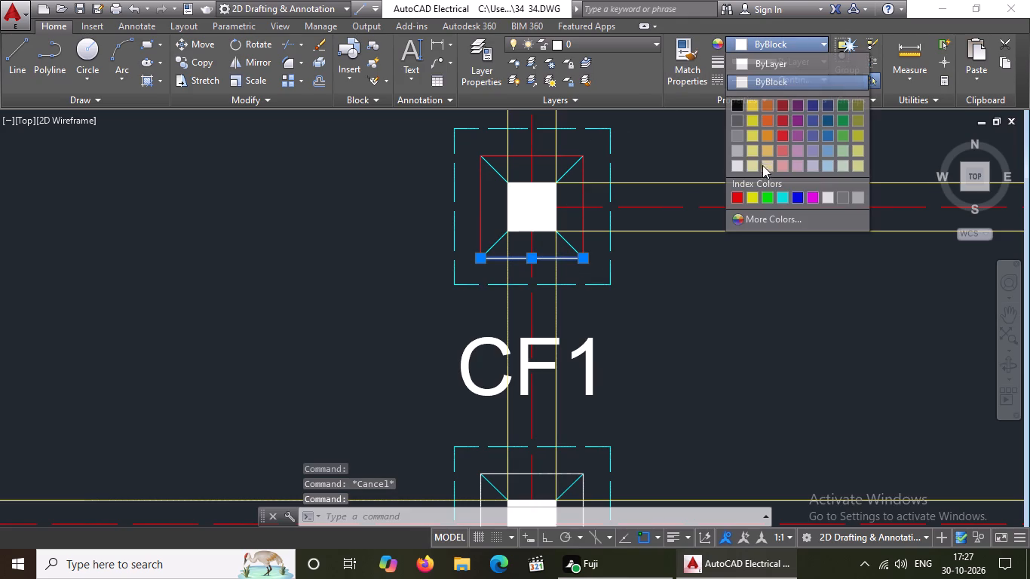
click(780, 136)
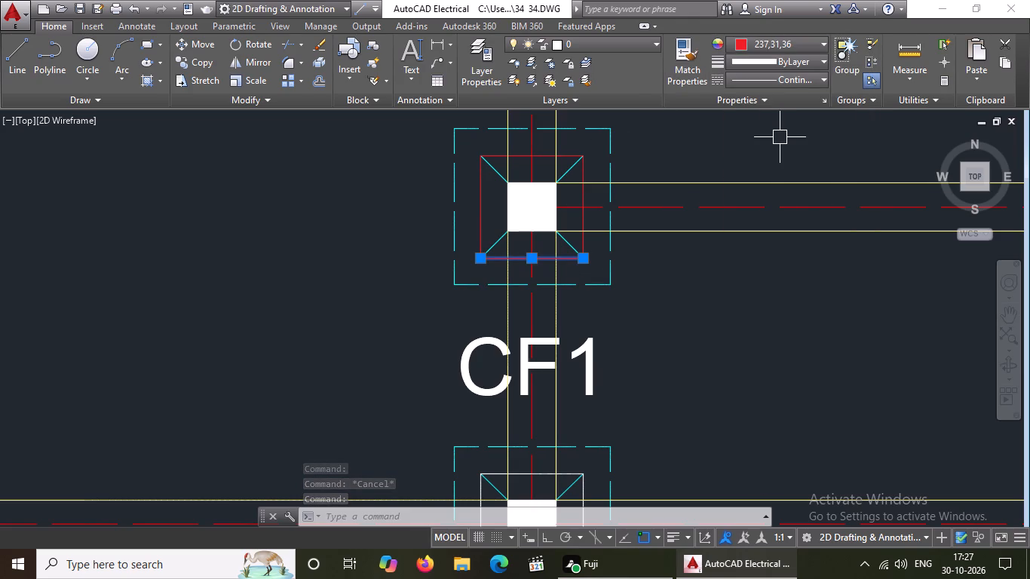
key(Escape)
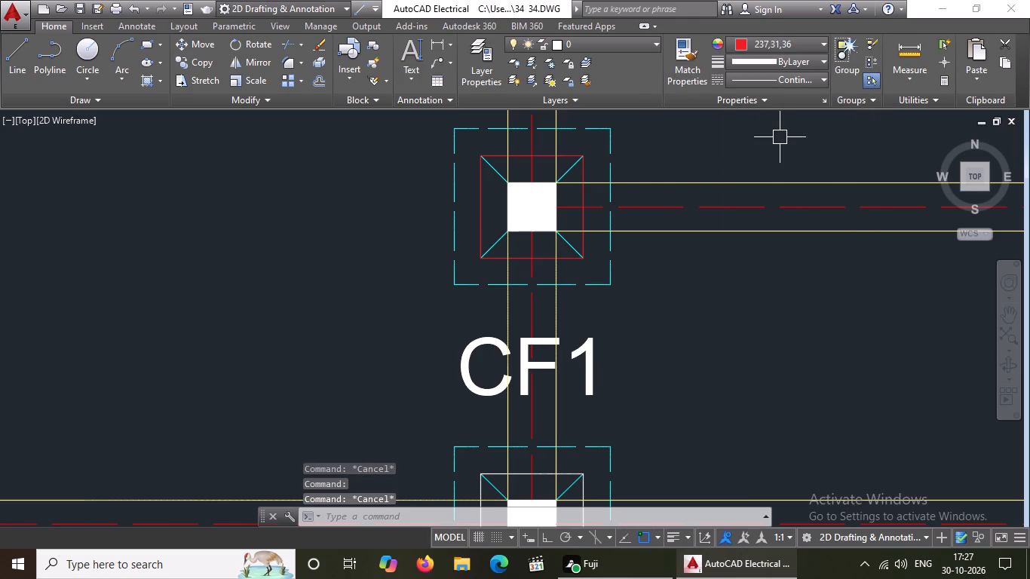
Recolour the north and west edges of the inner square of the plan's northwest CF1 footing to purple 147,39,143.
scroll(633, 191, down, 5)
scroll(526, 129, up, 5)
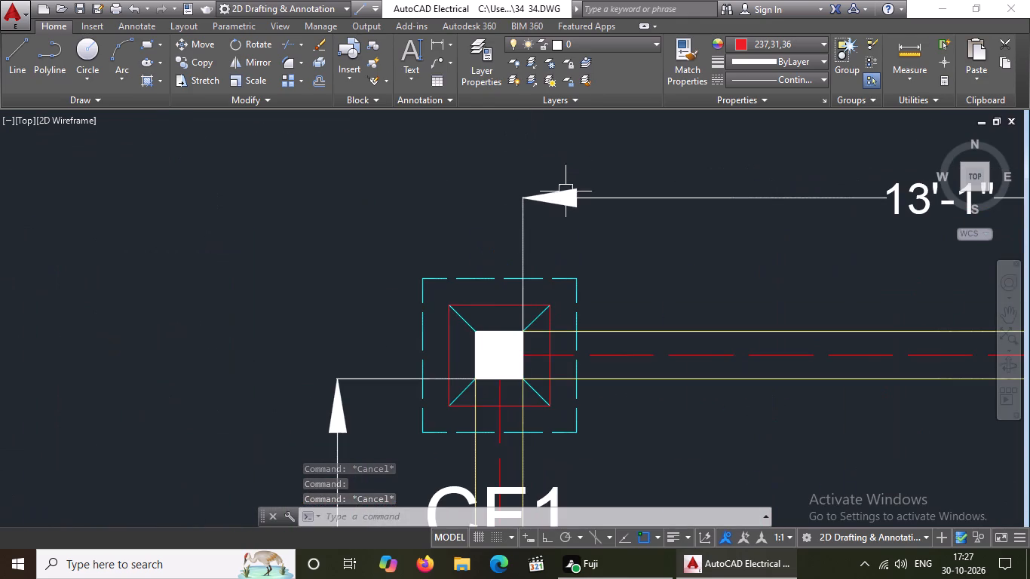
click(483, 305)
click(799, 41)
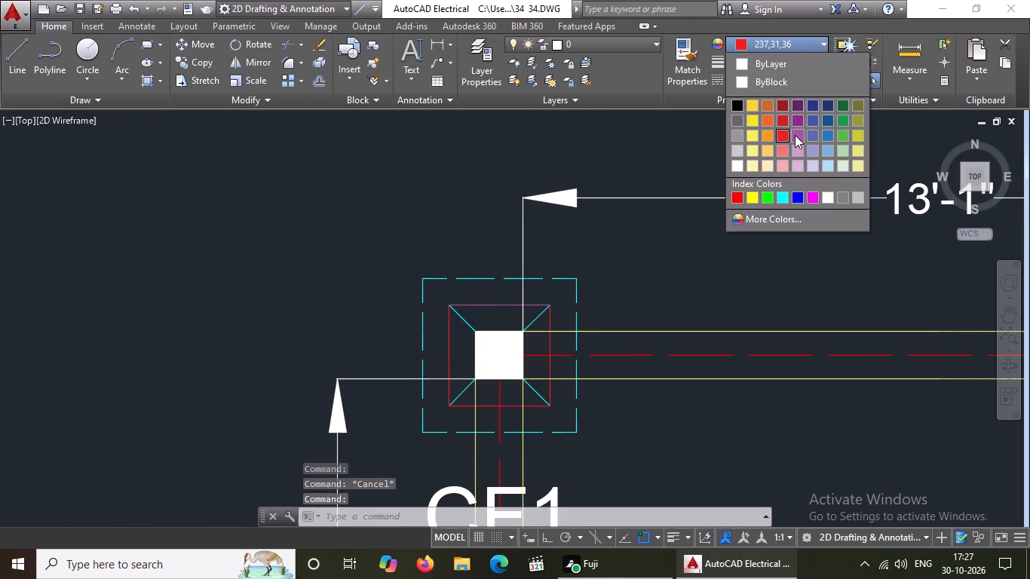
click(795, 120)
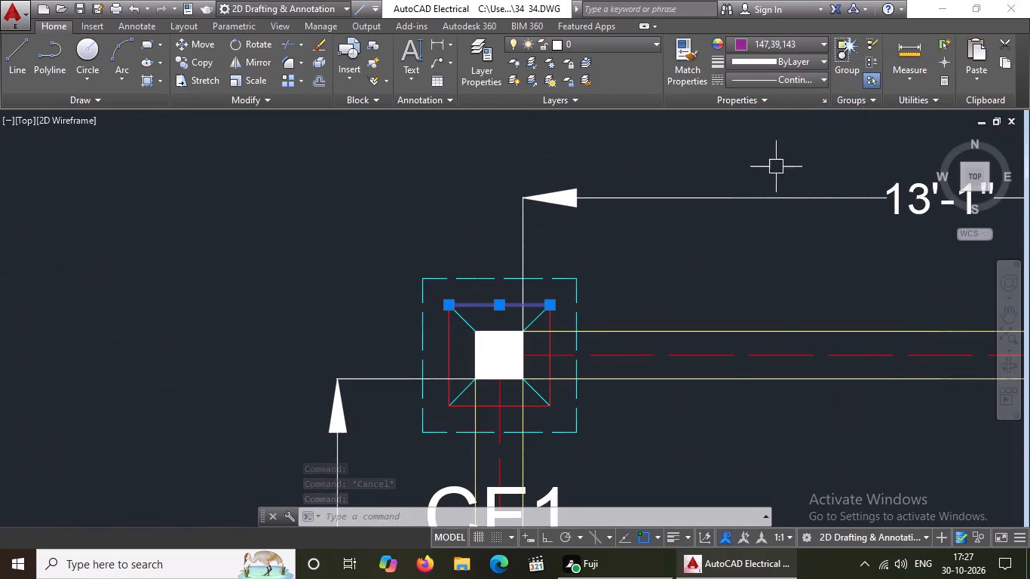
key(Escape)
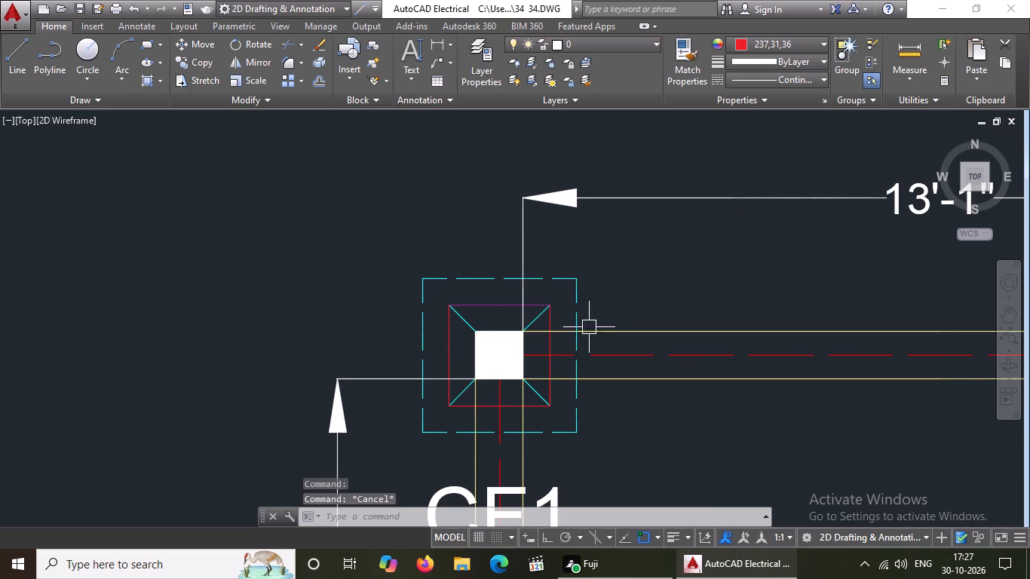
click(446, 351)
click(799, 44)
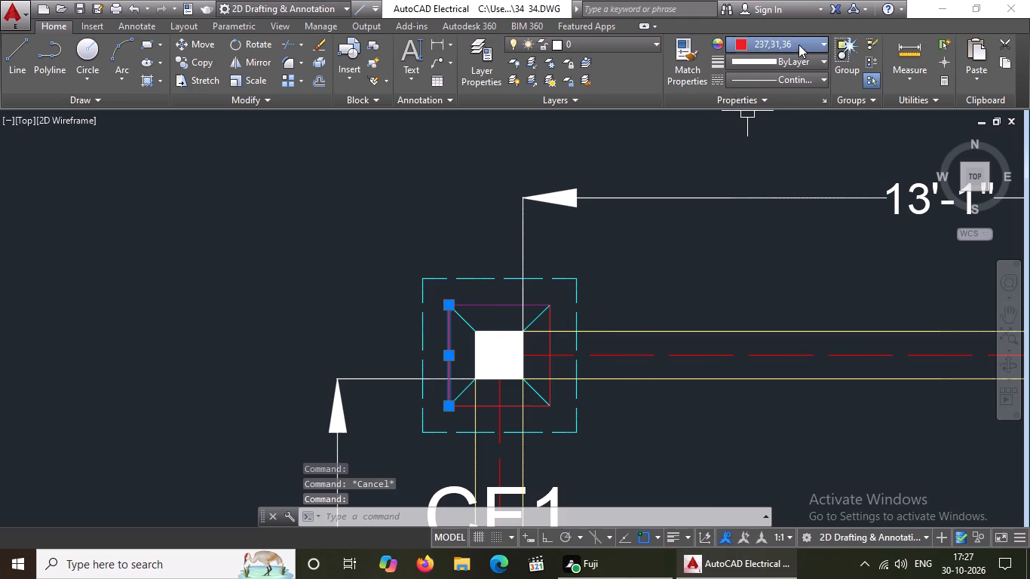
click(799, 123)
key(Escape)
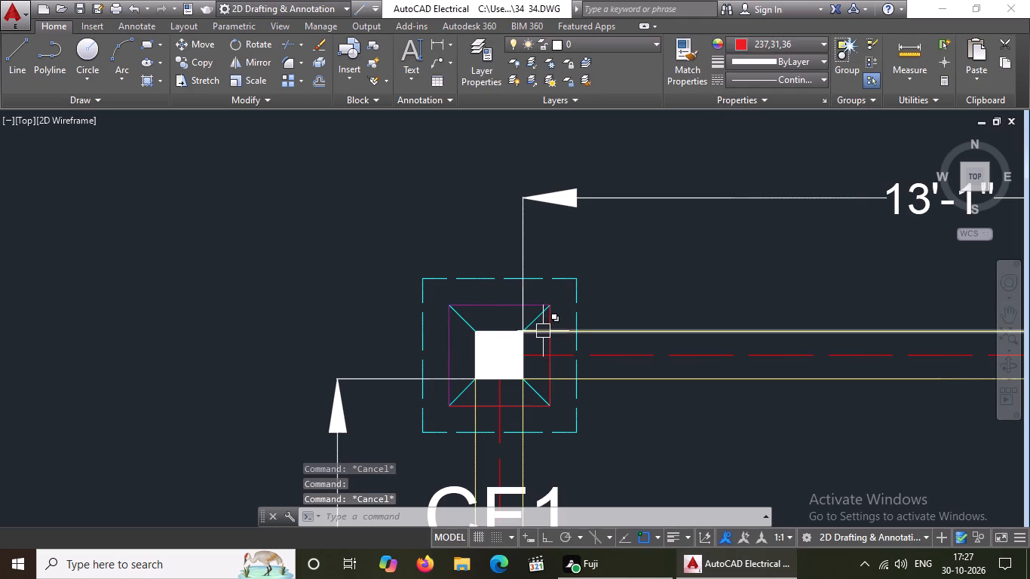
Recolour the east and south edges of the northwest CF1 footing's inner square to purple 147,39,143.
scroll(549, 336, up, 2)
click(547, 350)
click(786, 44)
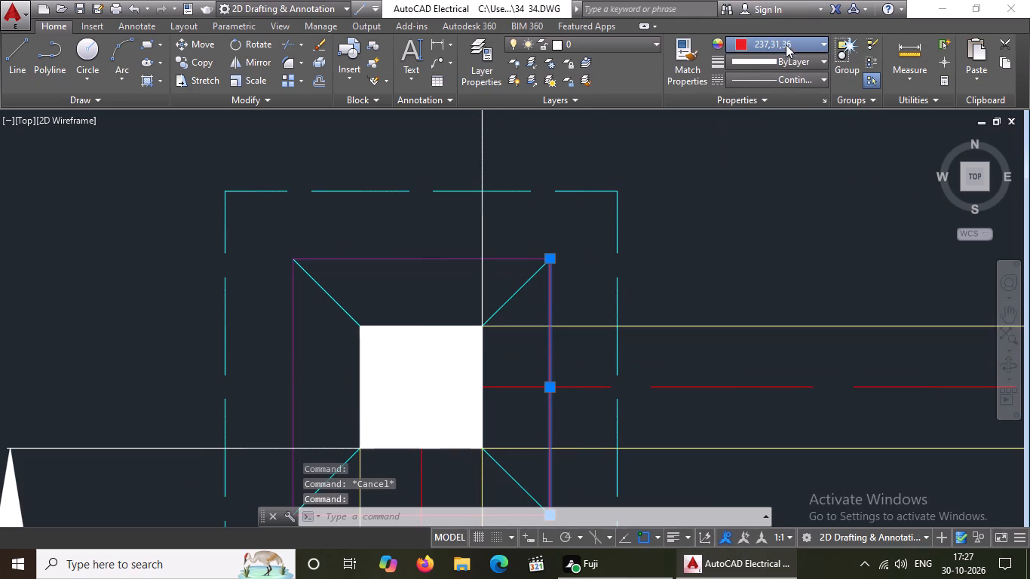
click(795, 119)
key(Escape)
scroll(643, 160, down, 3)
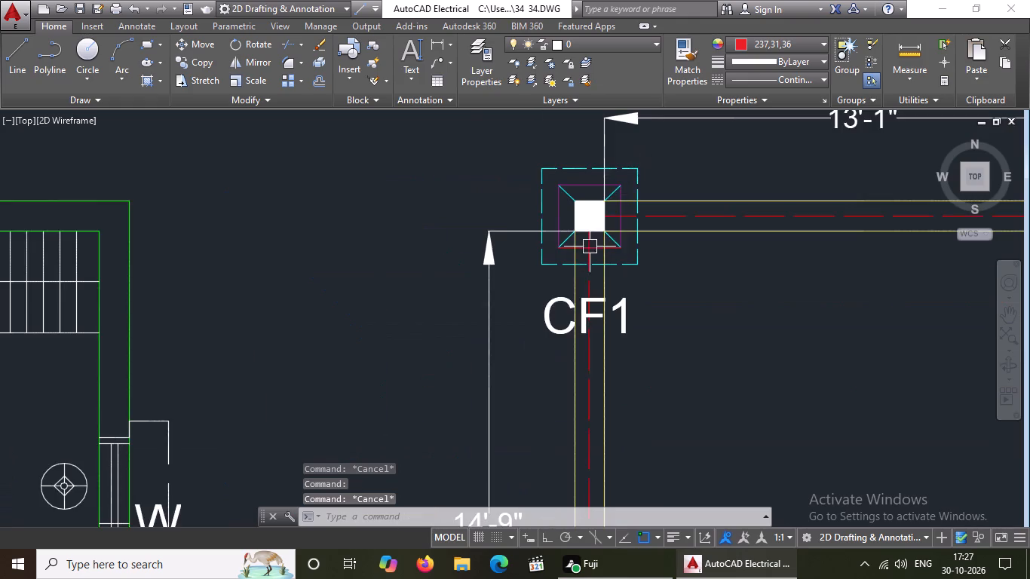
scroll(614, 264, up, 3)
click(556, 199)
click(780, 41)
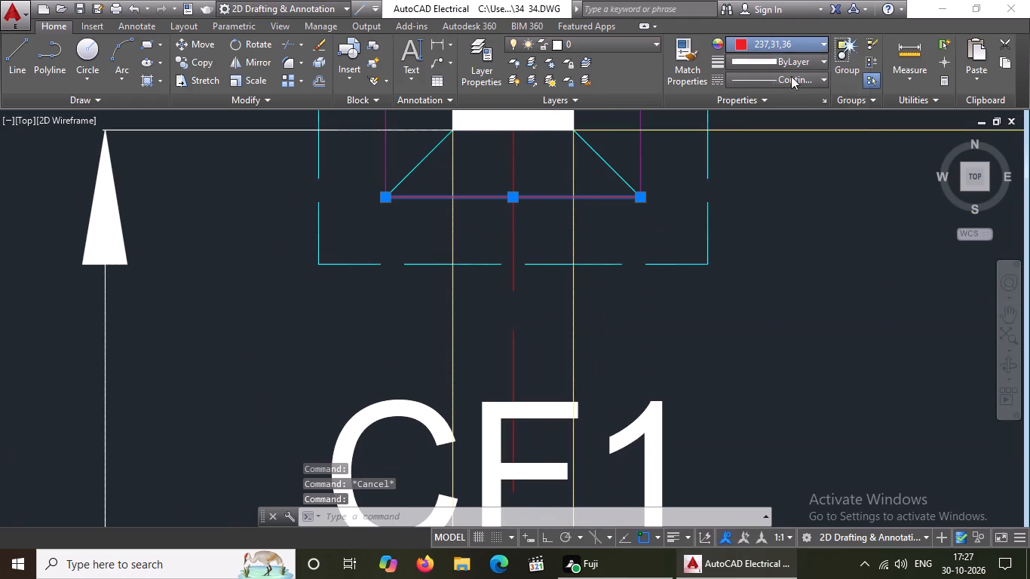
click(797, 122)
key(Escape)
Recolour the north and east edges of the northwest CF1 footing's inner square to blue 39,118,187.
scroll(621, 287, down, 4)
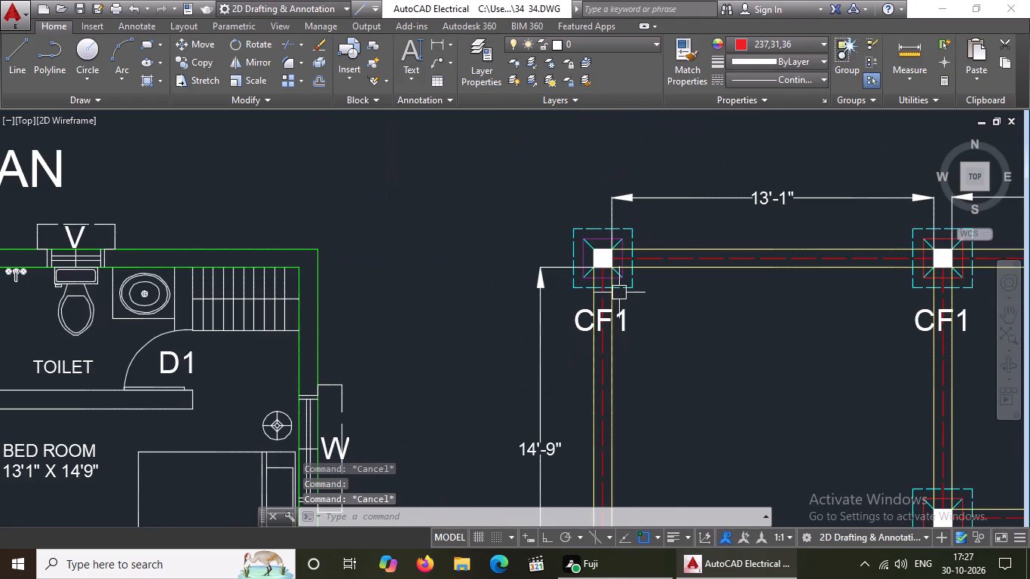
scroll(618, 289, down, 2)
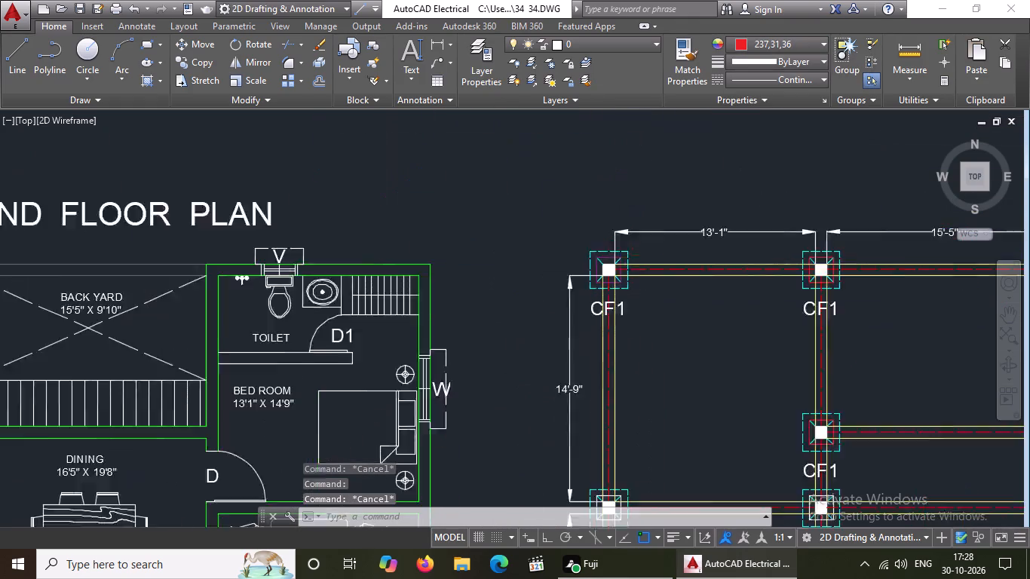
scroll(625, 280, up, 6)
click(571, 212)
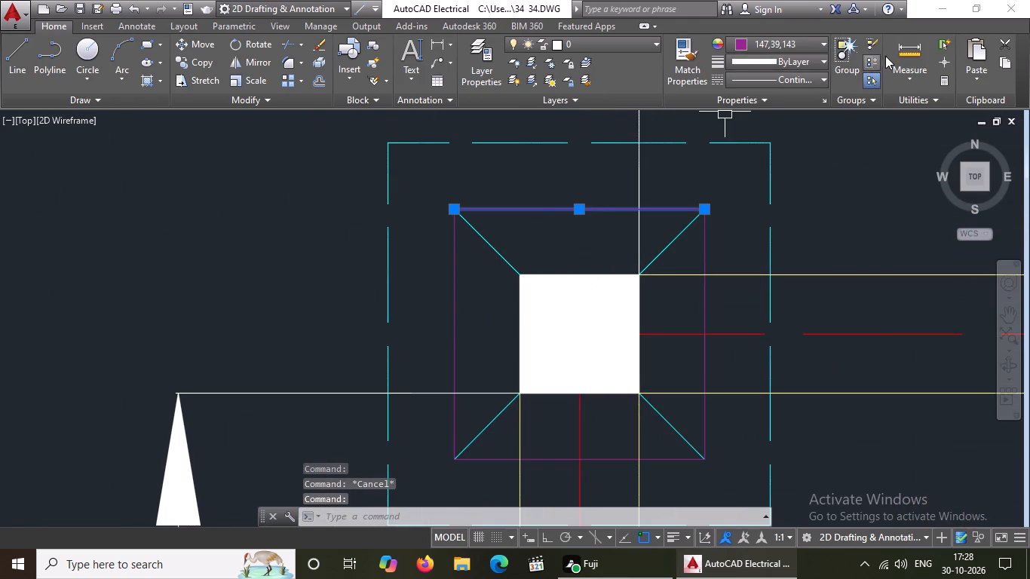
drag(808, 38, 806, 54)
click(789, 44)
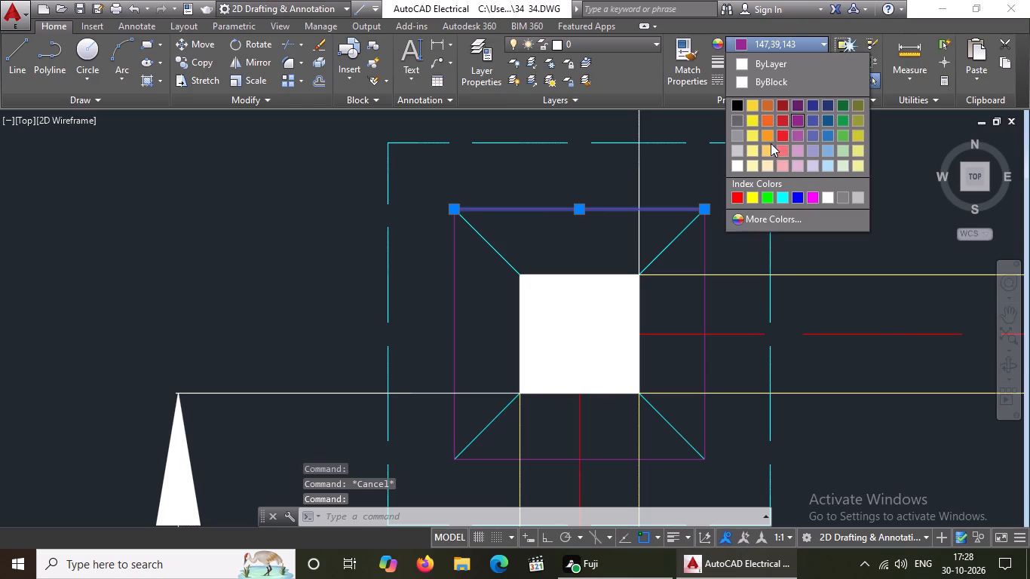
click(827, 133)
key(Escape)
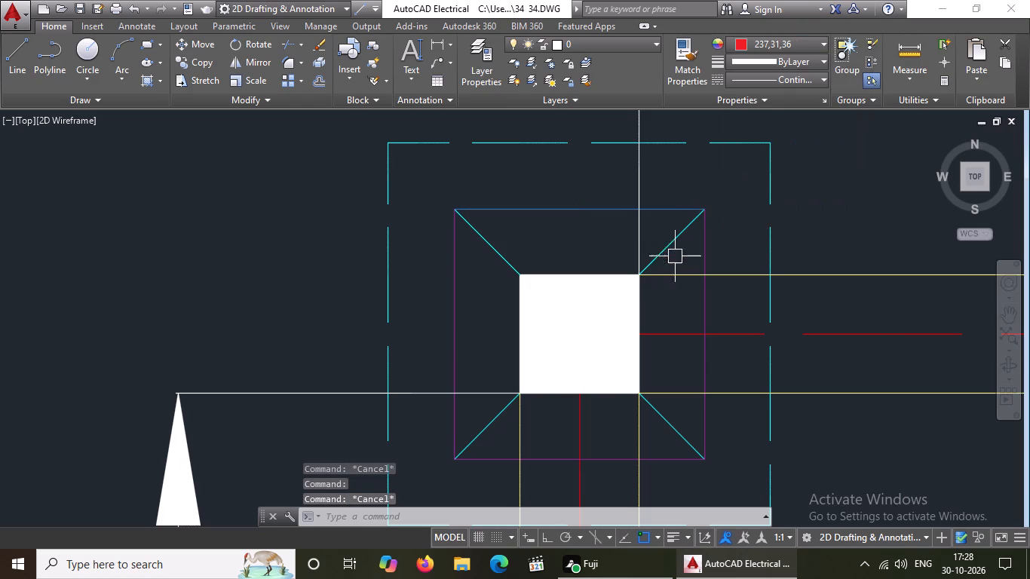
click(703, 247)
click(792, 45)
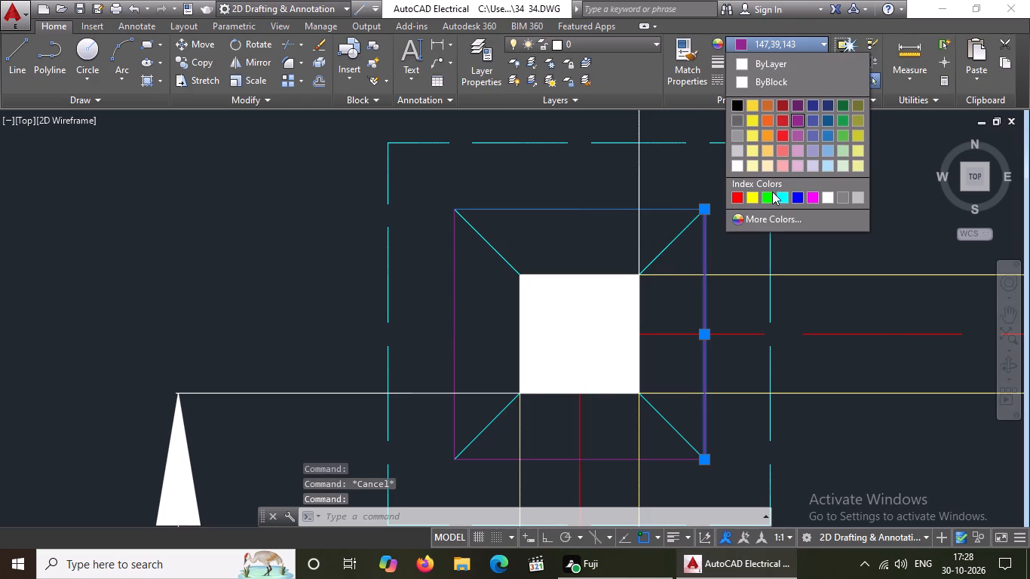
click(823, 130)
key(Escape)
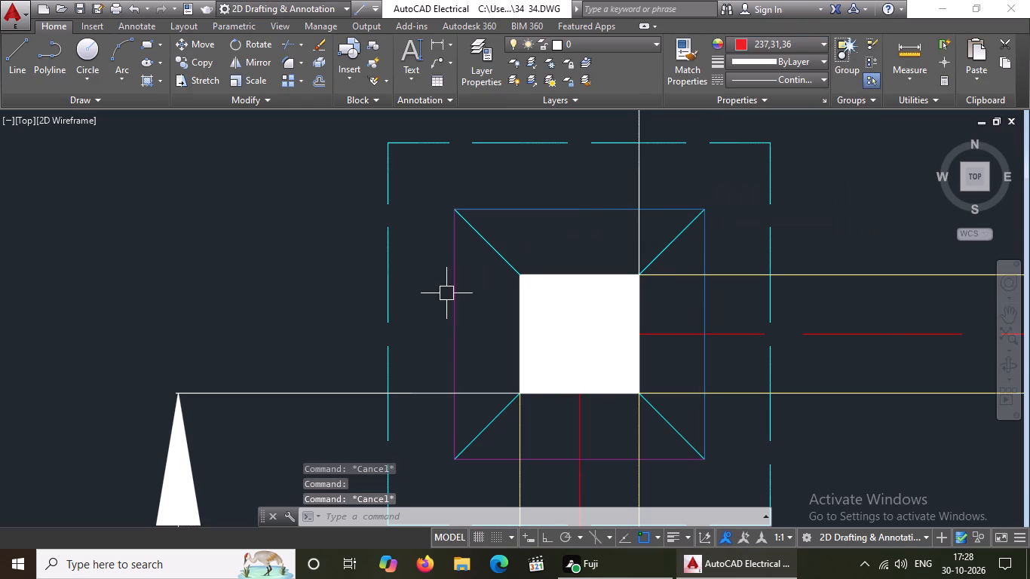
Recolour the west and south edges of the northwest CF1 footing's inner square to blue 39,118,187.
click(459, 284)
click(812, 47)
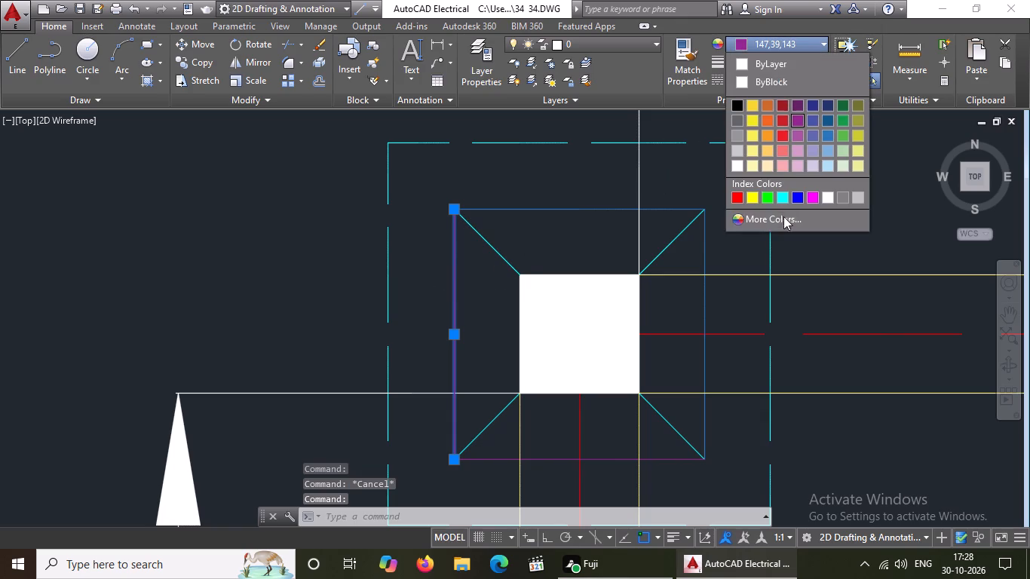
click(827, 136)
key(Escape)
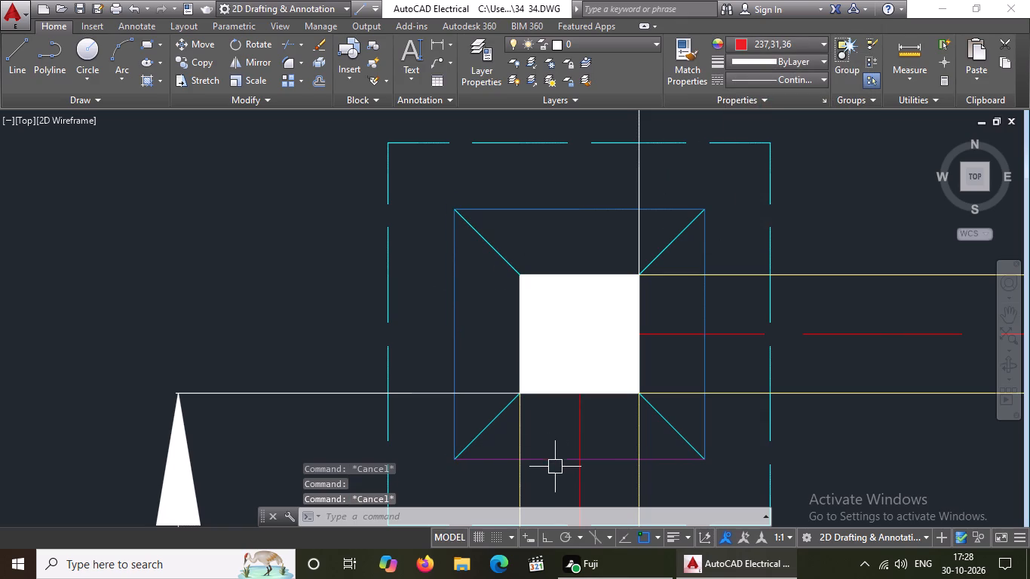
click(556, 464)
click(789, 43)
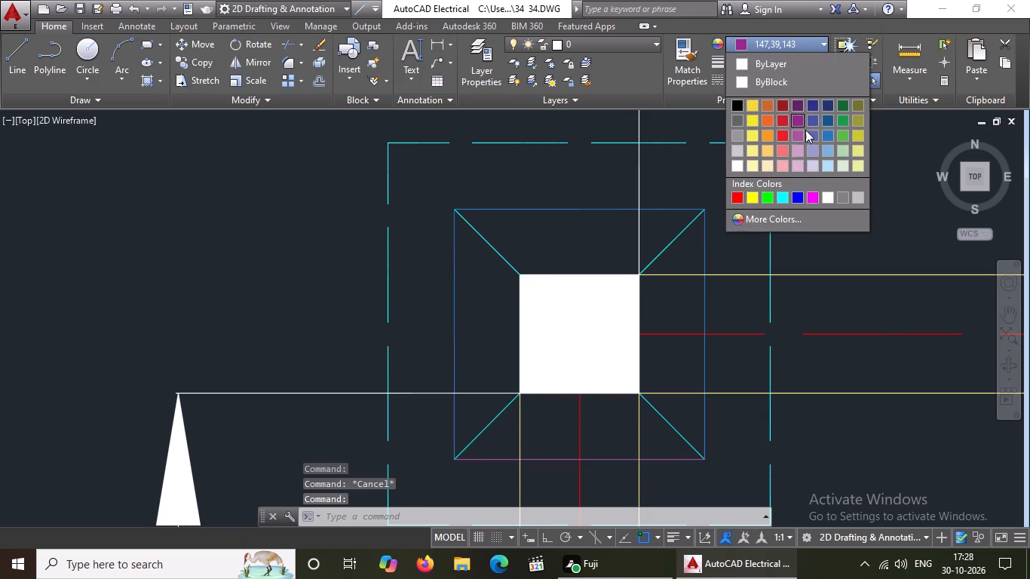
click(829, 133)
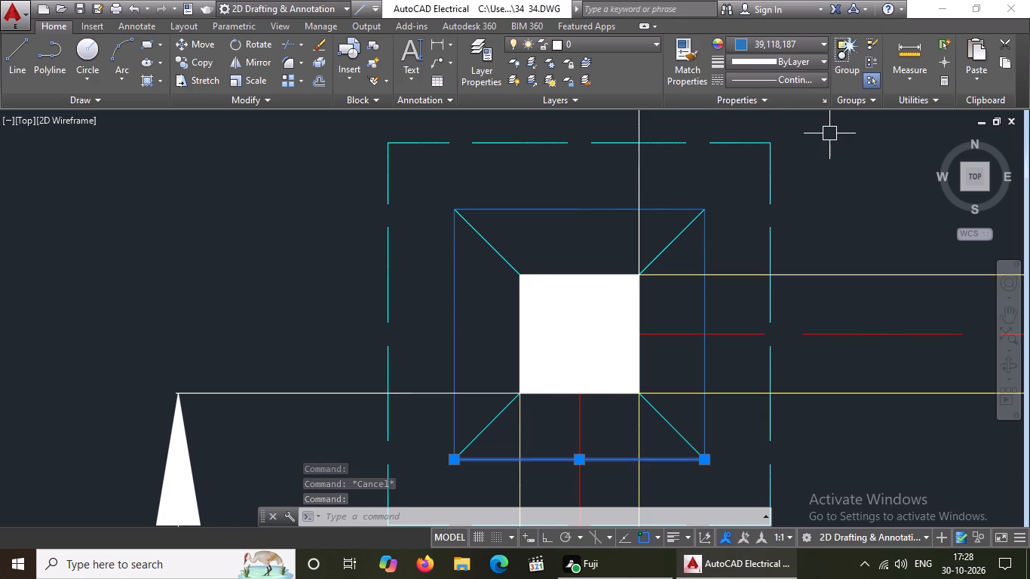
key(Escape)
Recolour the north and west edges of the inner square of the north row's second CF1 footing from the west to blue 39,118,187.
scroll(599, 167, down, 3)
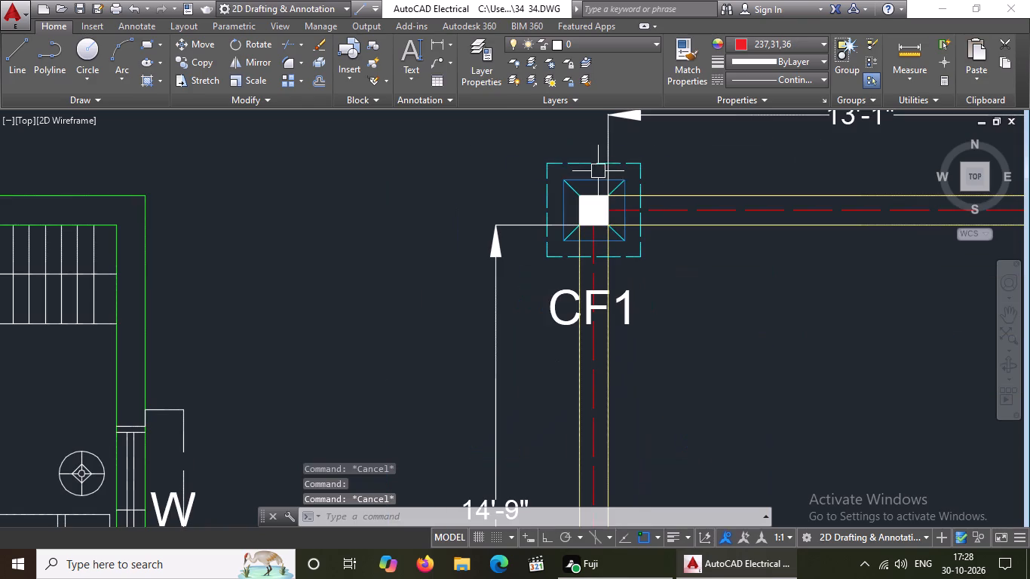
scroll(580, 201, down, 1)
middle_drag(670, 204, 540, 184)
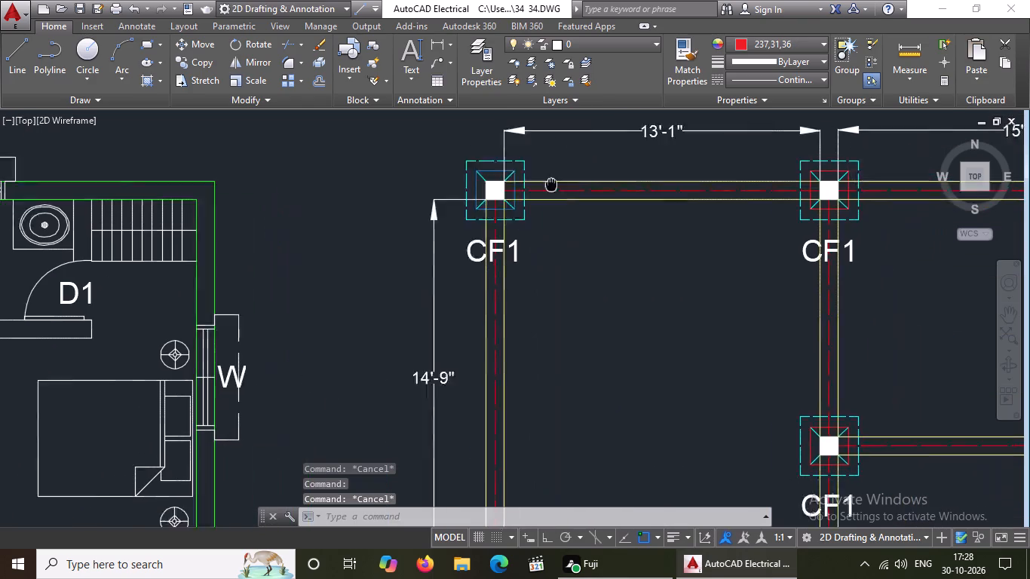
middle_drag(540, 184, 428, 184)
scroll(730, 179, up, 2)
scroll(608, 155, up, 3)
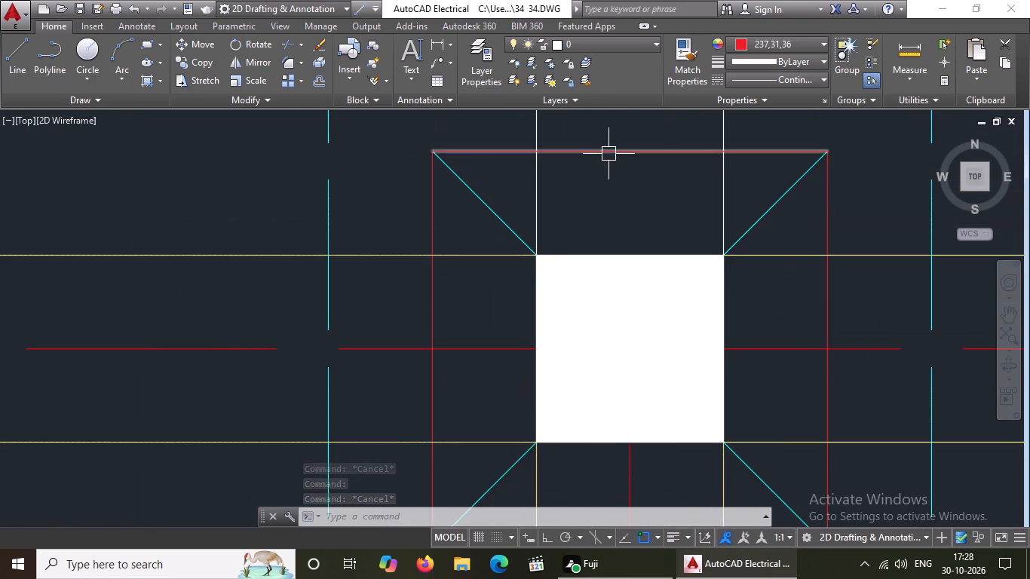
click(607, 153)
click(802, 48)
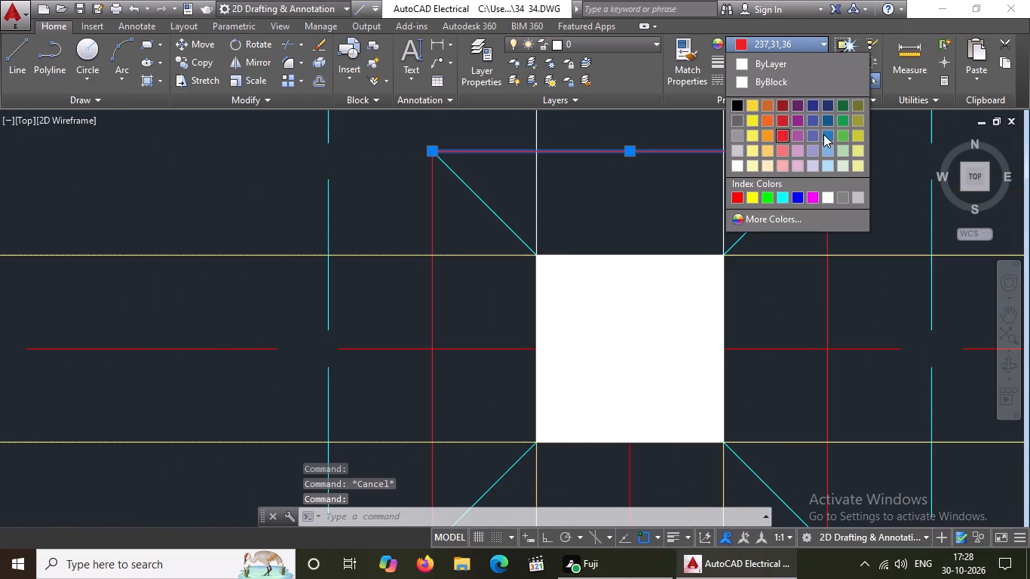
click(825, 134)
key(Escape)
click(431, 199)
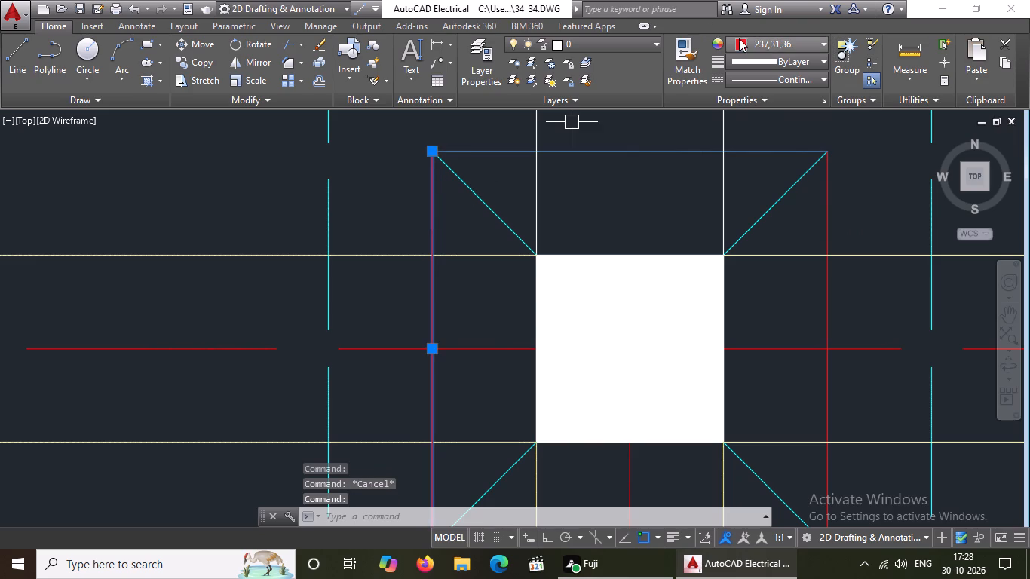
click(739, 38)
click(827, 133)
key(Escape)
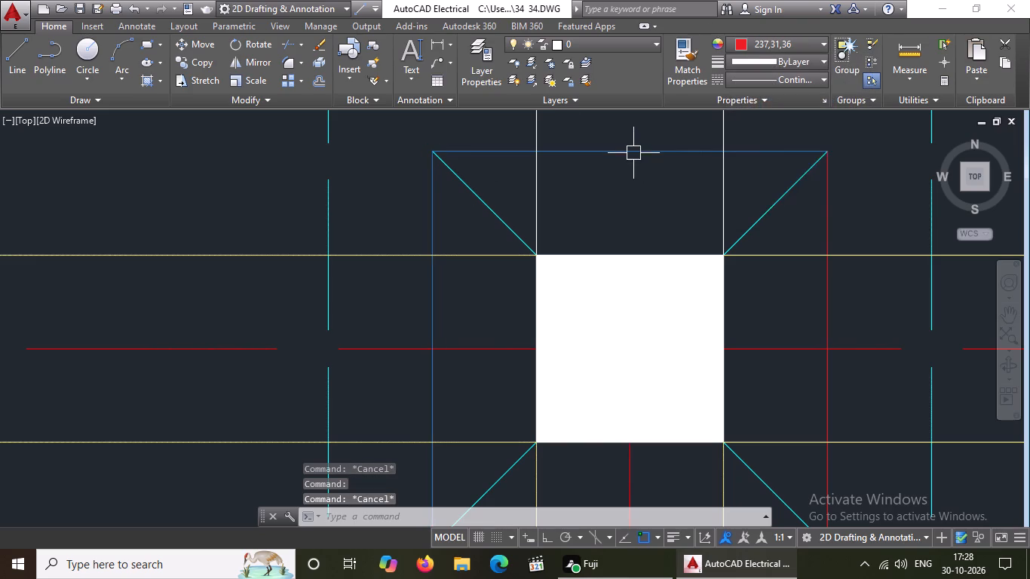
Recolour the south and east edges of the same CF1 footing's inner square to blue 39,118,187.
scroll(641, 132, down, 4)
scroll(648, 188, up, 3)
click(624, 224)
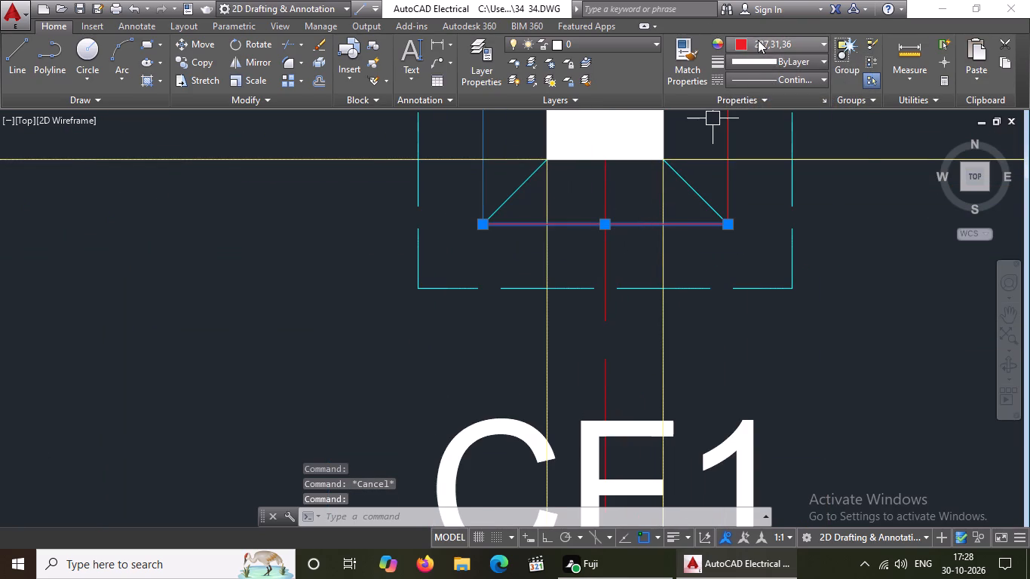
click(759, 39)
click(823, 135)
key(Escape)
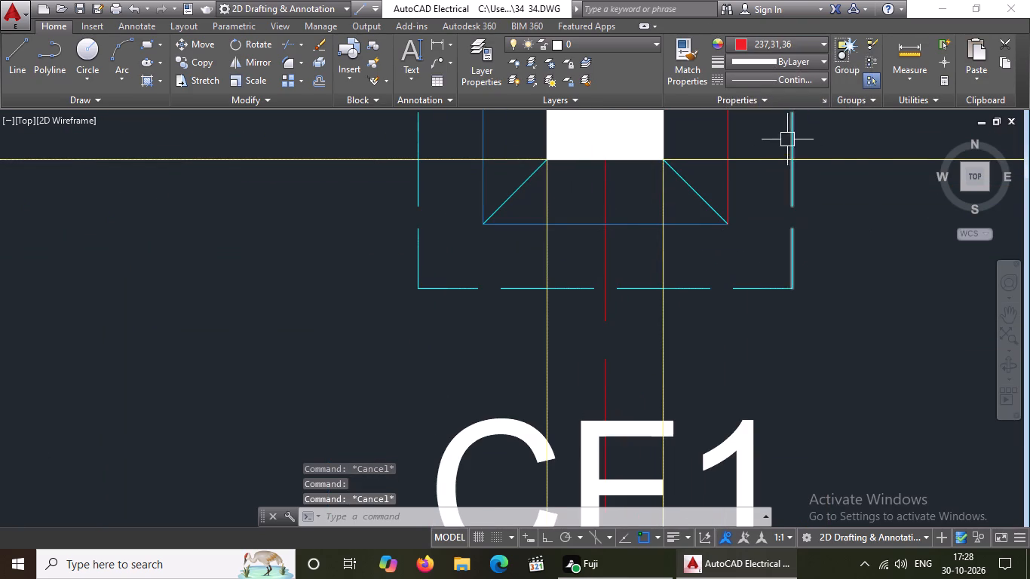
click(729, 180)
click(801, 45)
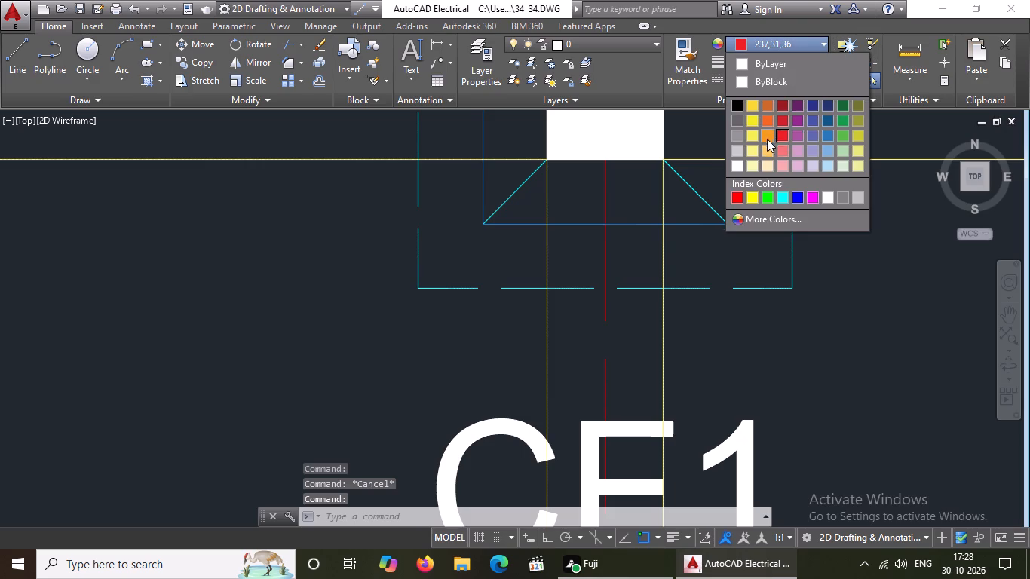
click(826, 136)
key(Escape)
Recolour the north and east edges of the inner square of the north row's third CF1 footing from the west to blue 39,118,187.
scroll(688, 206, down, 2)
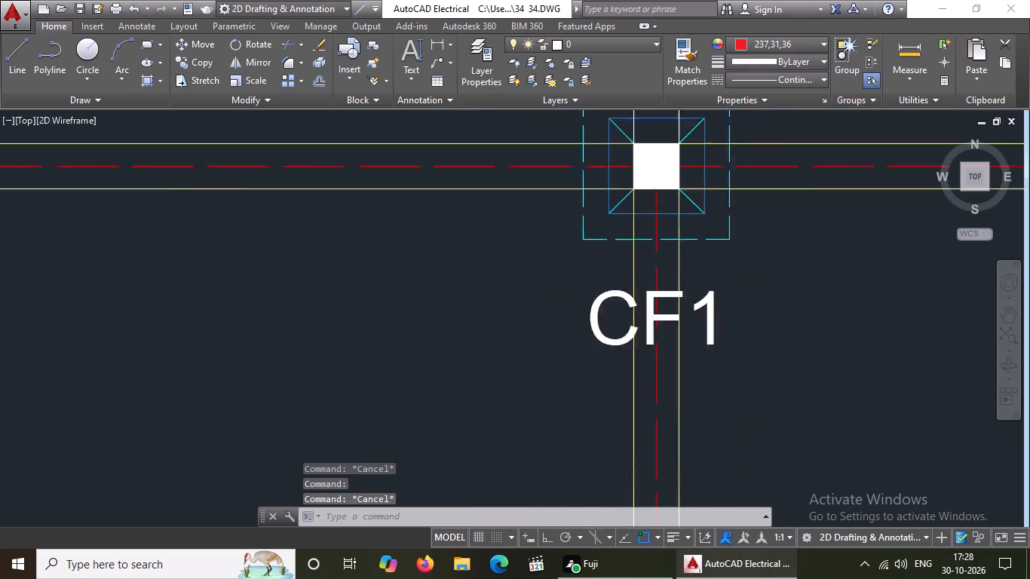
scroll(688, 207, down, 3)
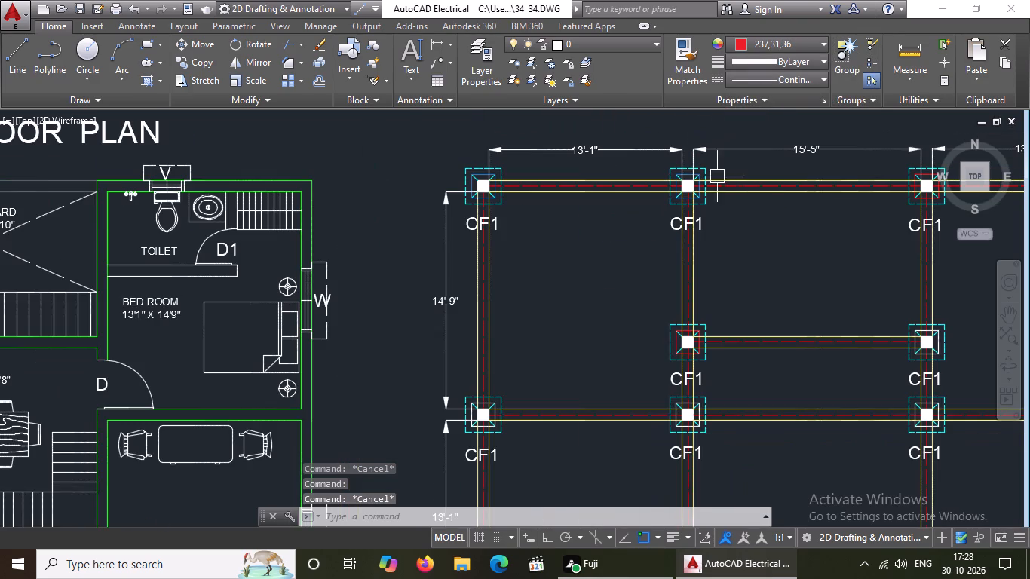
scroll(649, 186, up, 1)
scroll(722, 184, up, 2)
scroll(734, 179, down, 2)
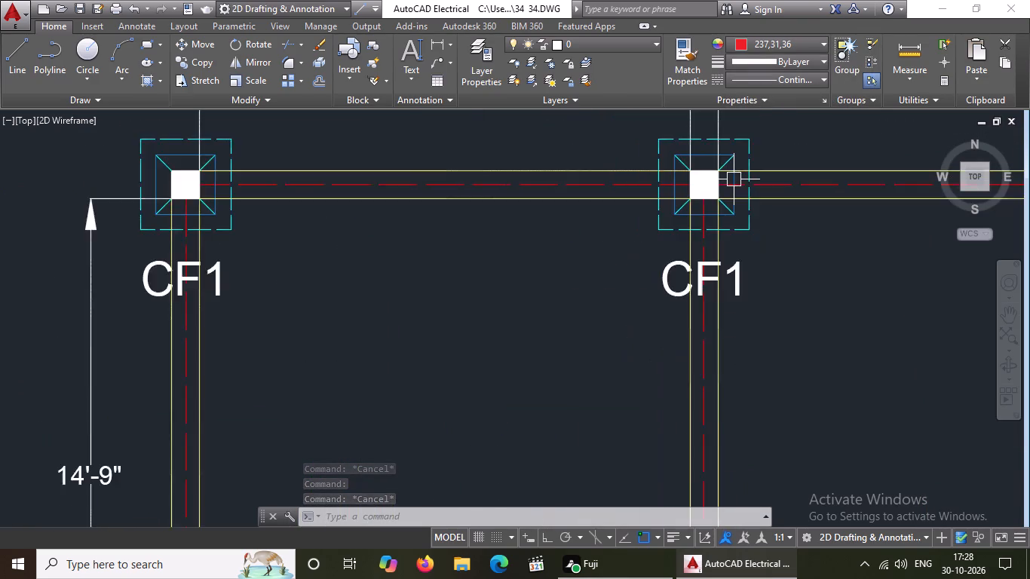
scroll(734, 179, down, 2)
scroll(940, 177, up, 3)
scroll(674, 176, up, 2)
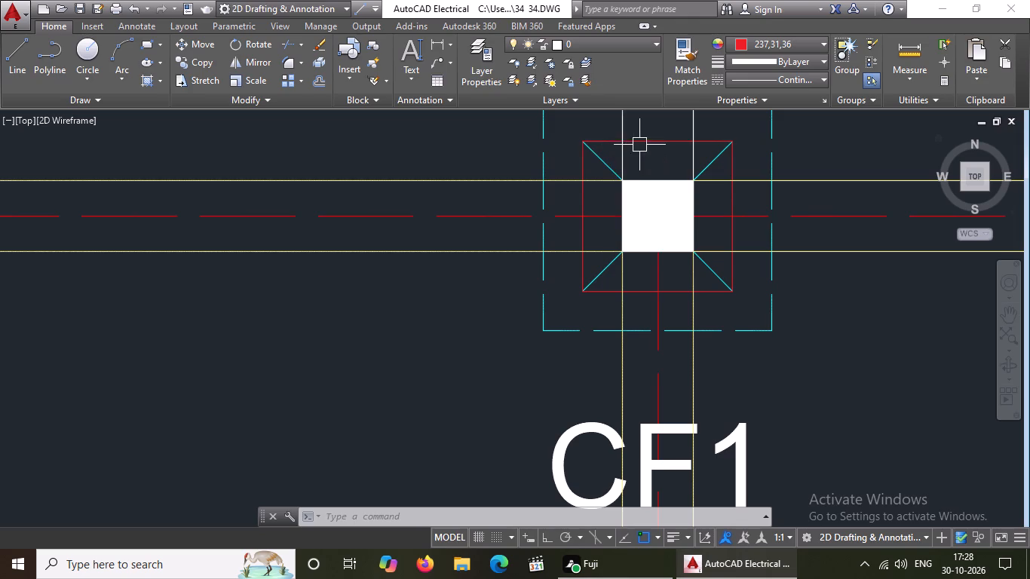
click(646, 138)
click(793, 43)
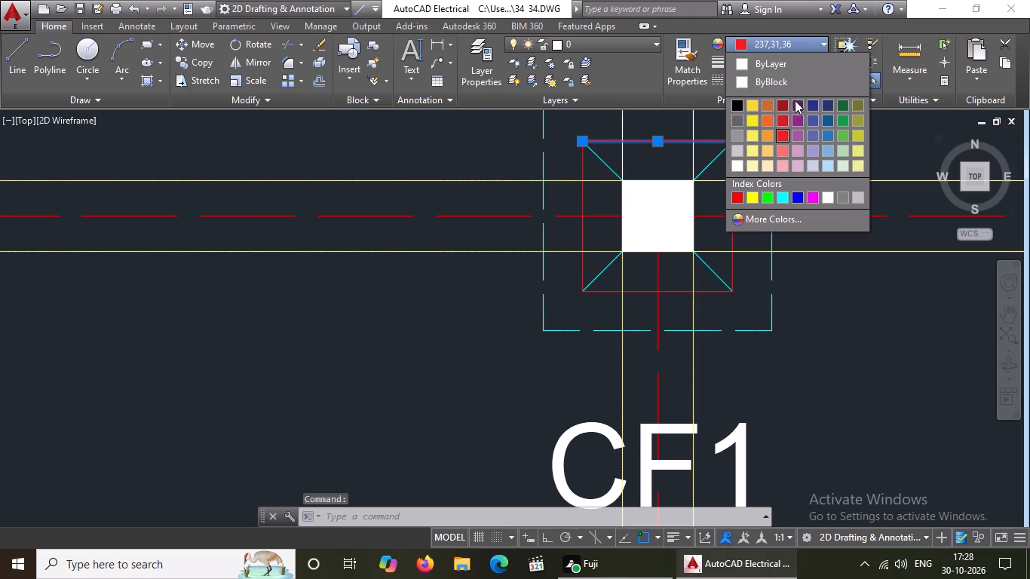
click(829, 135)
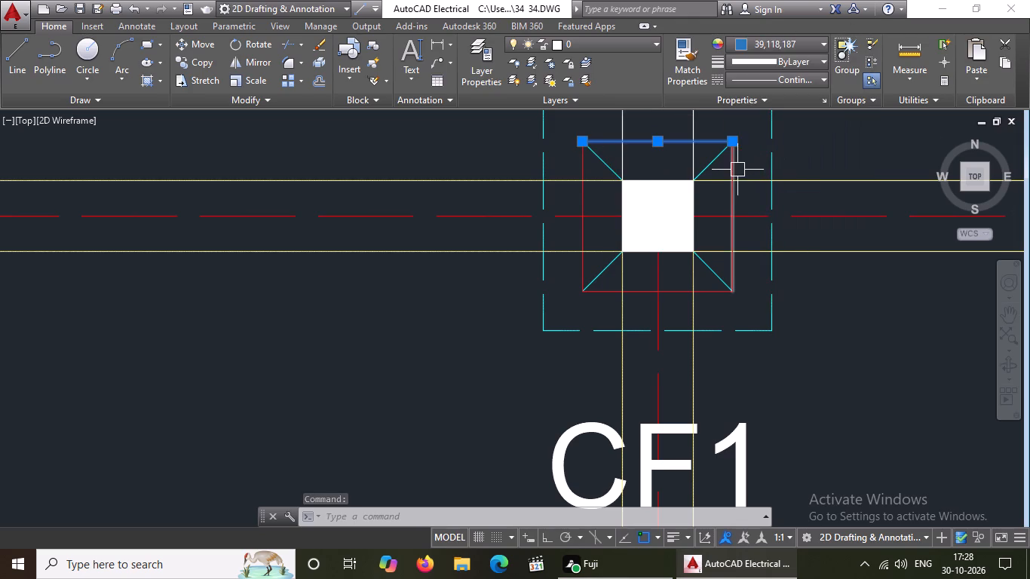
key(Escape)
click(734, 199)
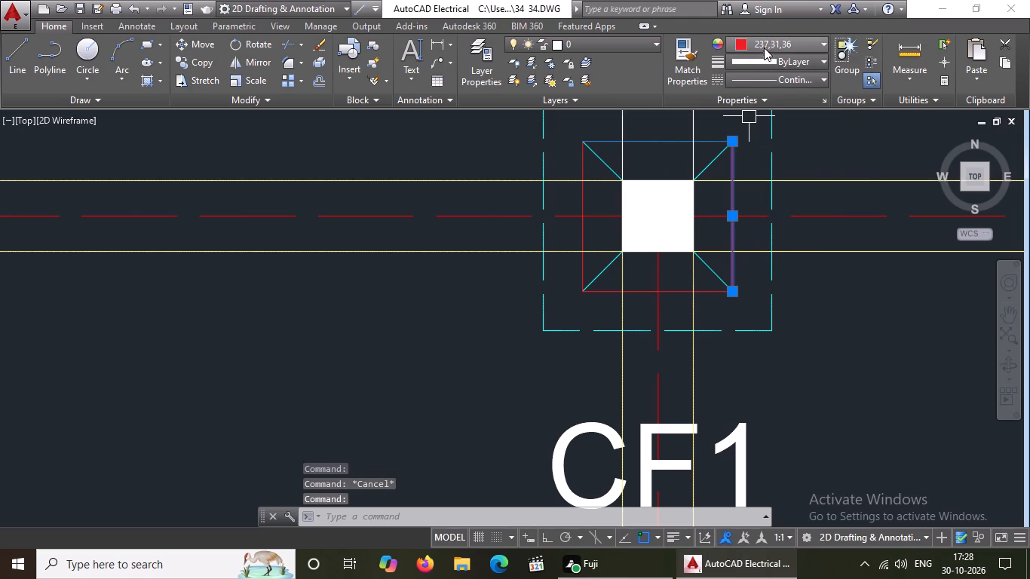
click(764, 45)
click(827, 136)
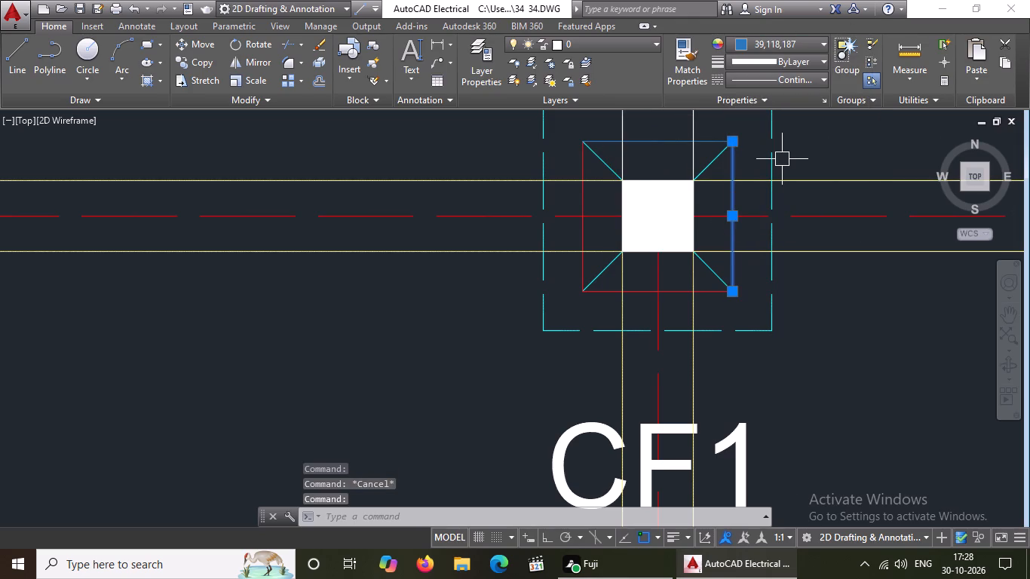
key(Escape)
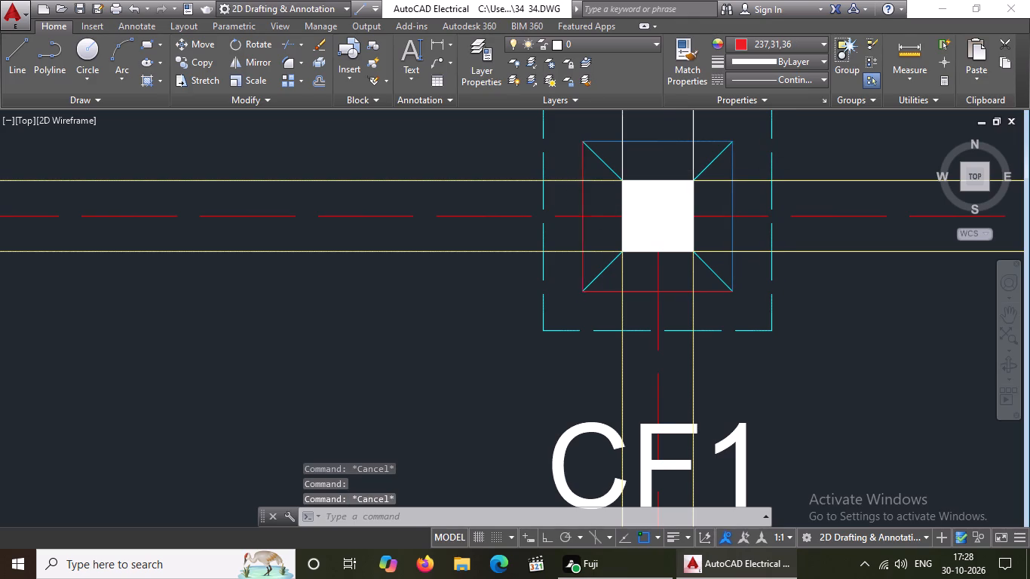
Recolour the west and south edges of the third north-row CF1 footing's inner square to blue 39,118,187.
click(578, 194)
click(777, 42)
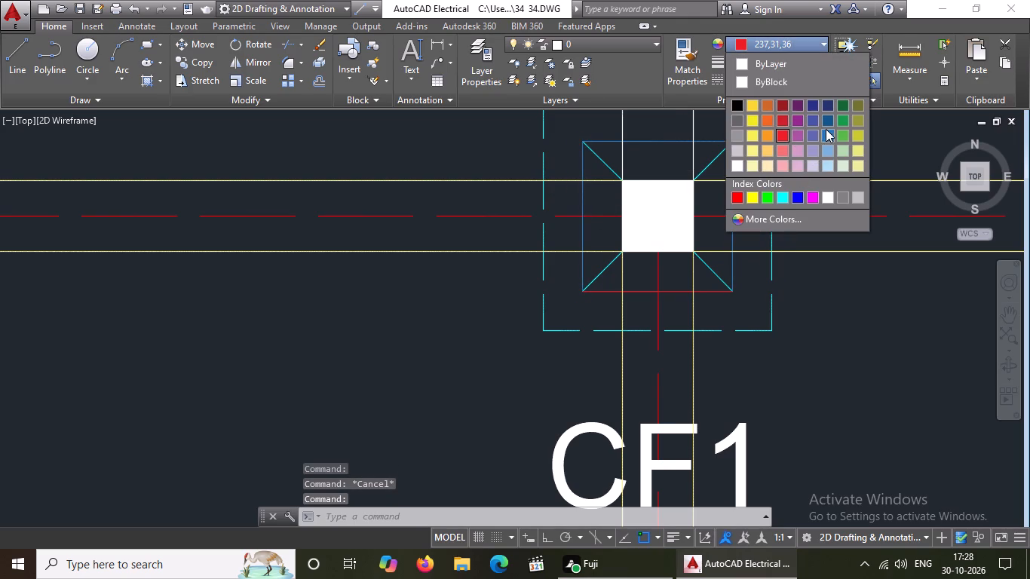
click(826, 137)
key(Escape)
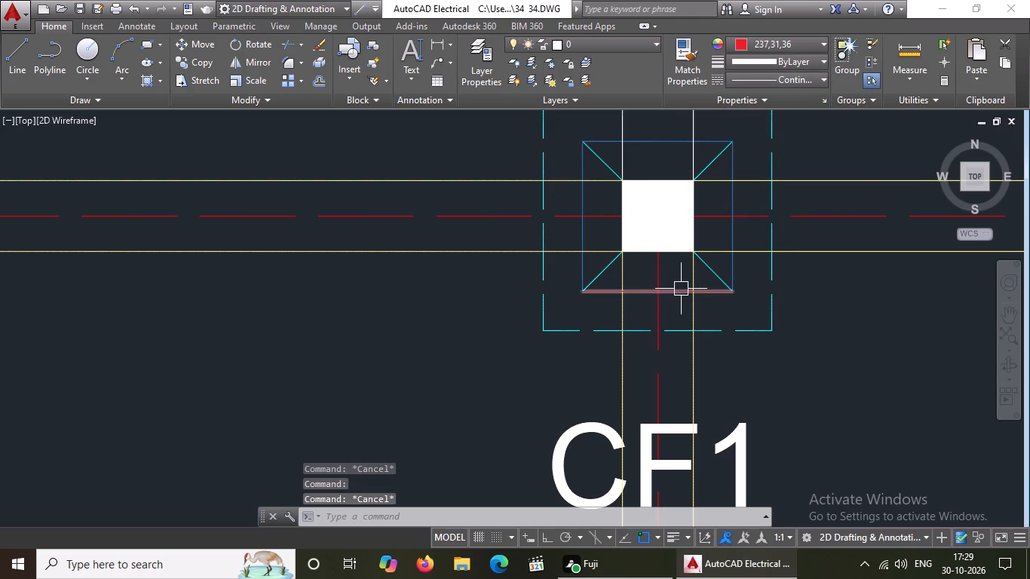
click(680, 293)
click(796, 44)
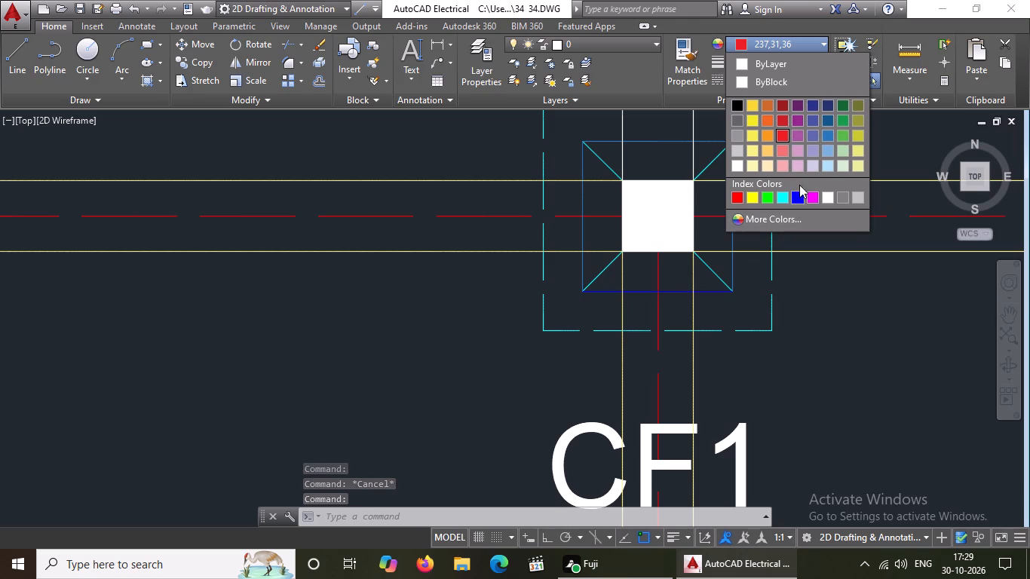
click(828, 134)
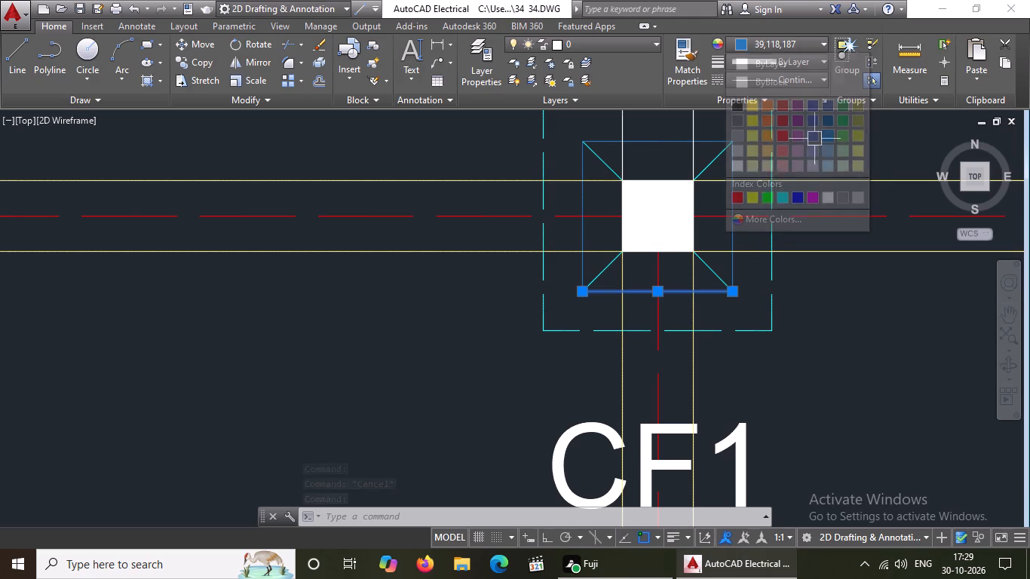
key(Escape)
Recolour the north edge of the inner square of the plan's northeast CF1 footing to blue 39,118,187.
scroll(612, 202, down, 4)
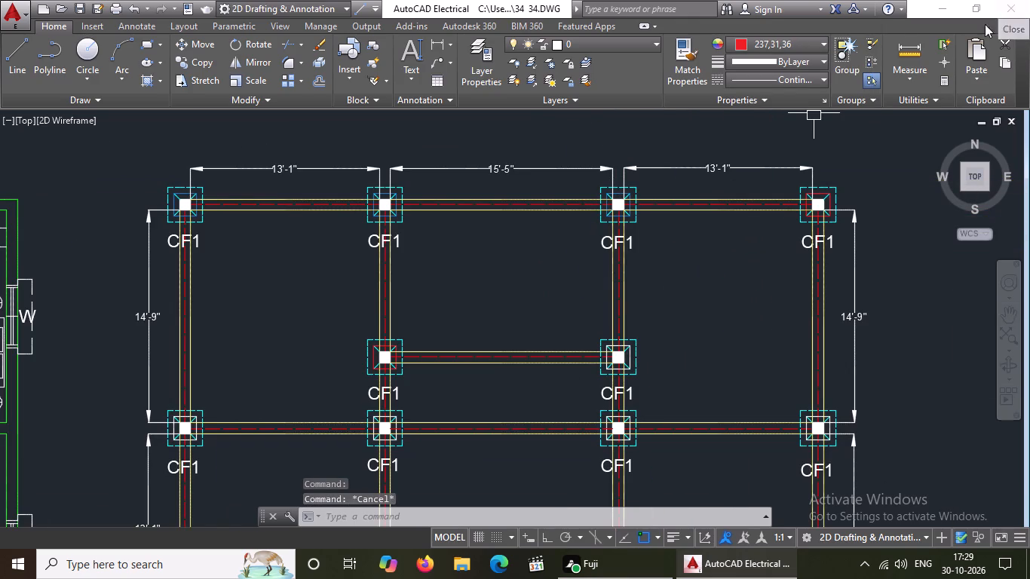
scroll(483, 148, up, 2)
scroll(499, 143, down, 2)
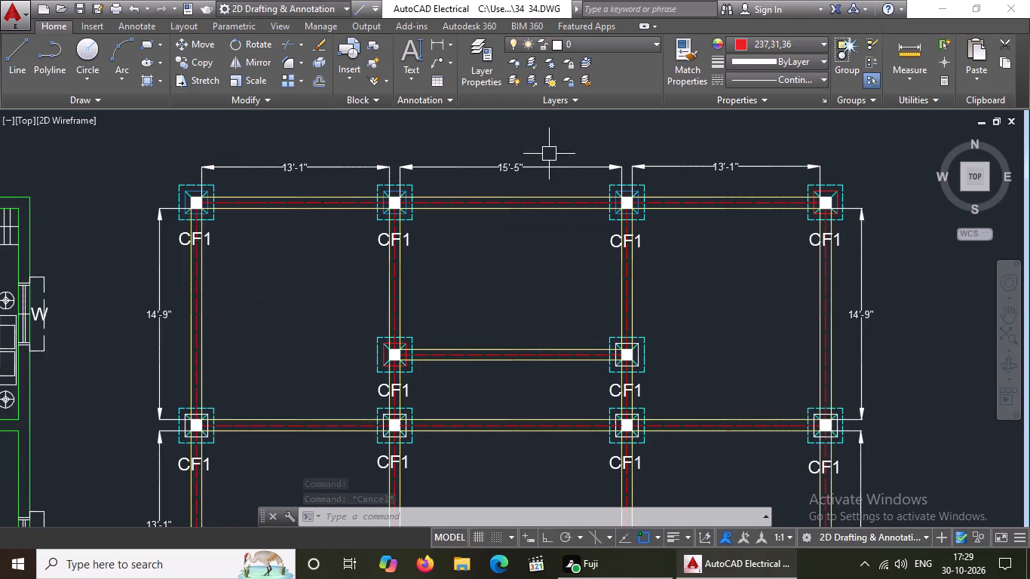
scroll(854, 257, up, 2)
scroll(806, 242, down, 3)
scroll(823, 218, up, 3)
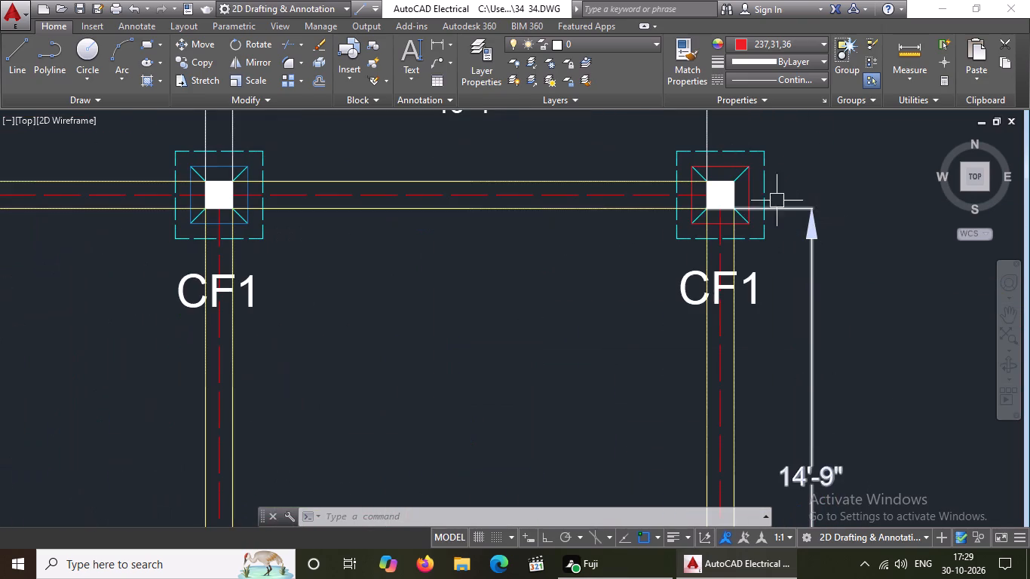
click(726, 163)
click(777, 51)
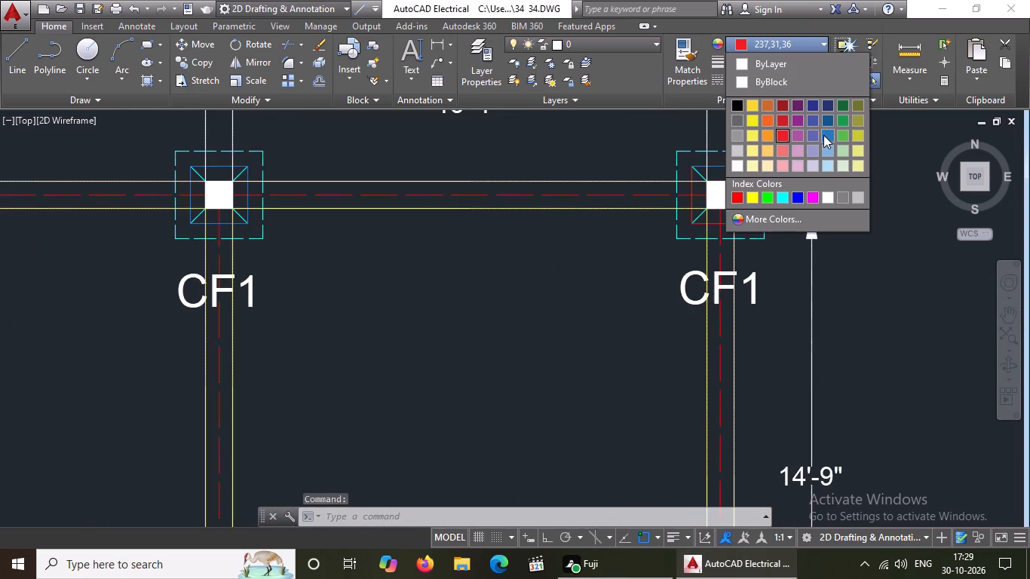
click(823, 135)
key(grave)
scroll(697, 220, up, 3)
key(grave)
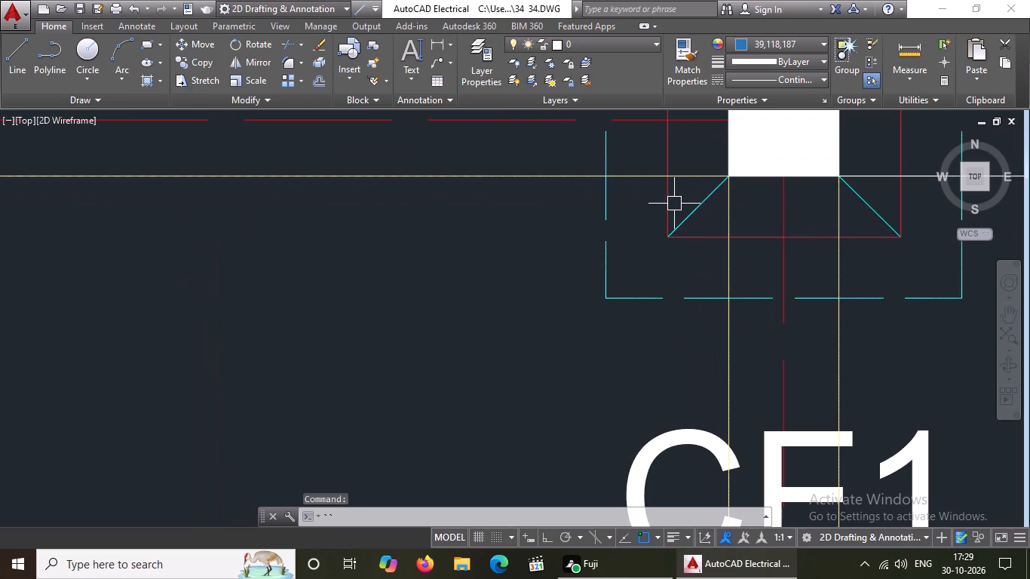
click(674, 204)
click(670, 200)
scroll(673, 219, down, 3)
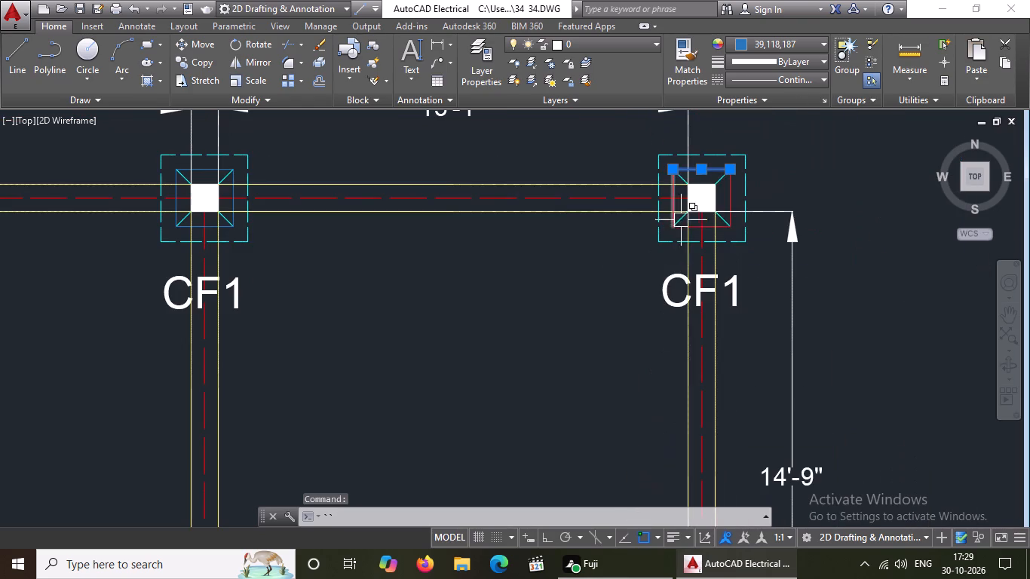
key(grave)
key(grave)
key(Escape)
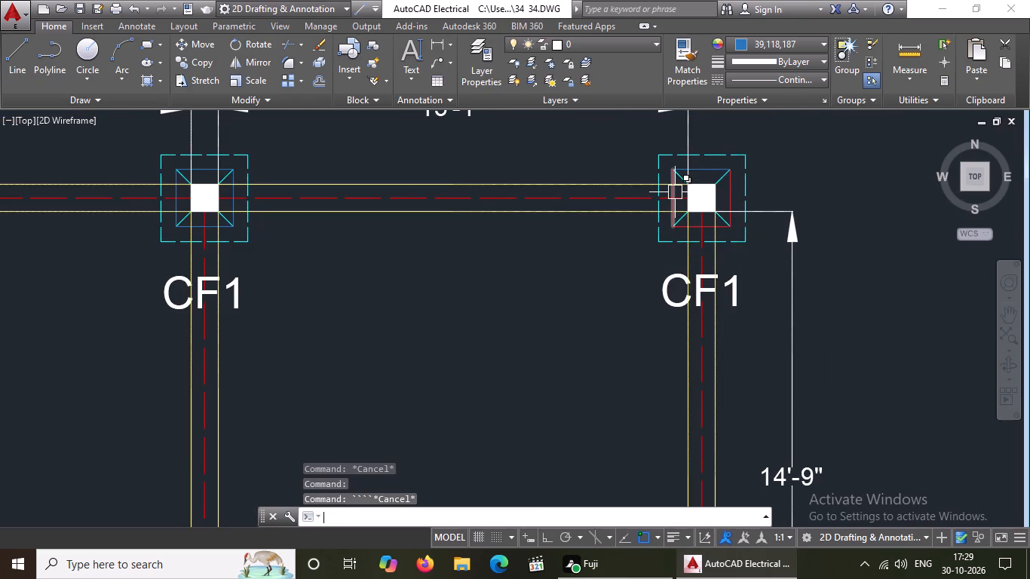
Recolour the west, south and east edges of the northeast CF1 footing's inner square to blue 39,118,187.
scroll(672, 198, up, 2)
click(676, 186)
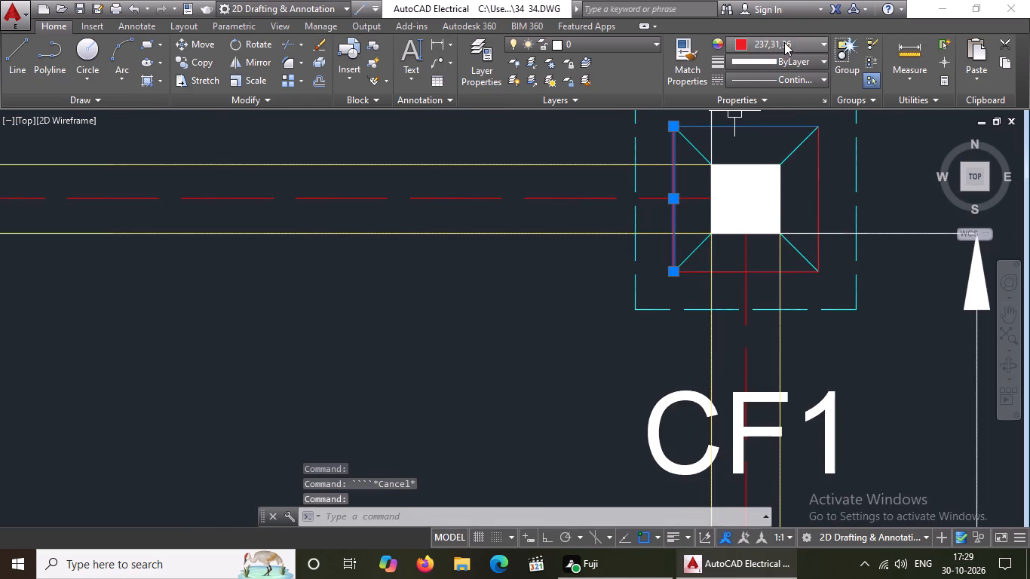
click(784, 42)
click(826, 136)
key(Escape)
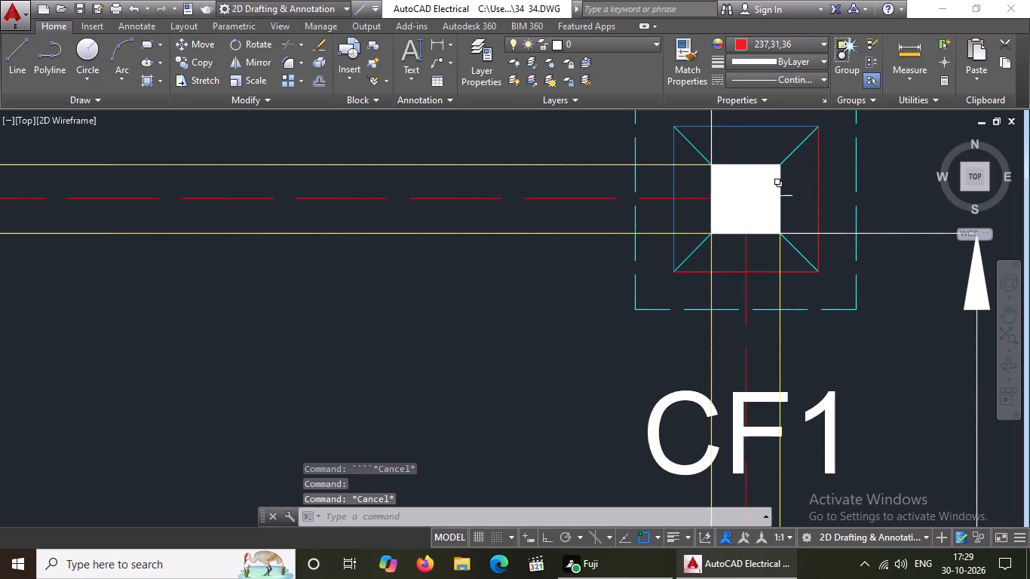
click(767, 276)
click(806, 38)
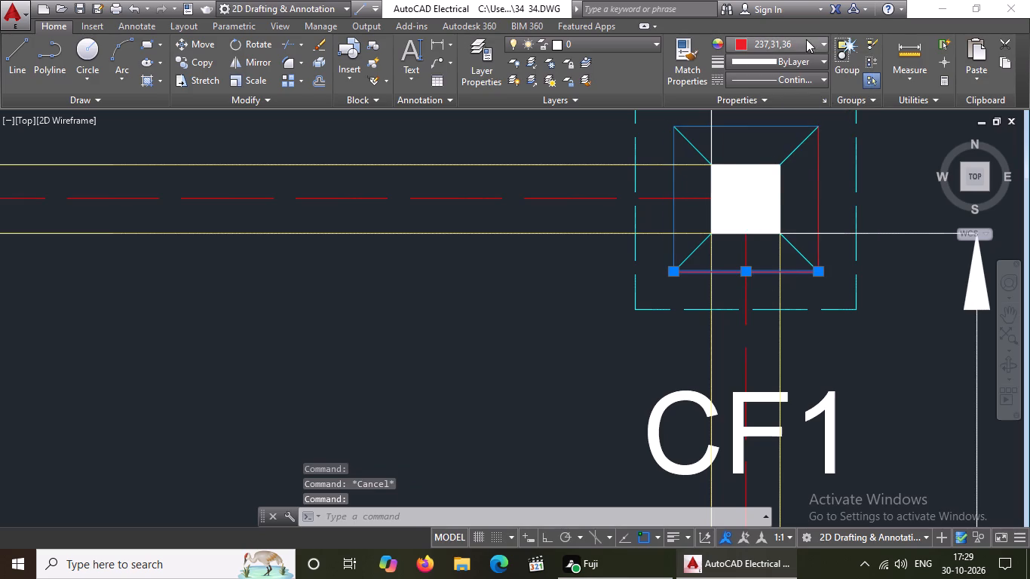
click(826, 133)
key(Escape)
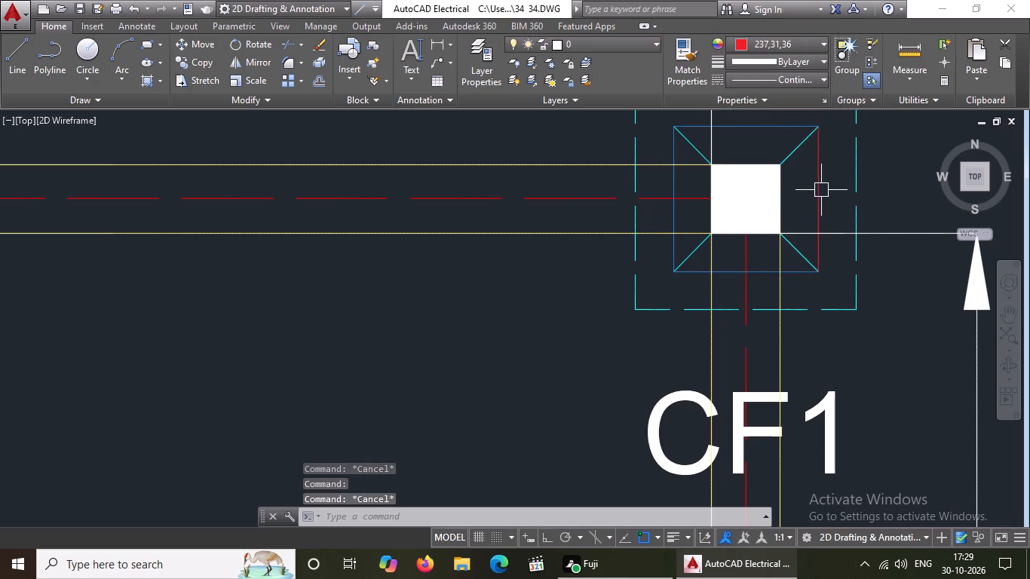
click(820, 188)
click(799, 44)
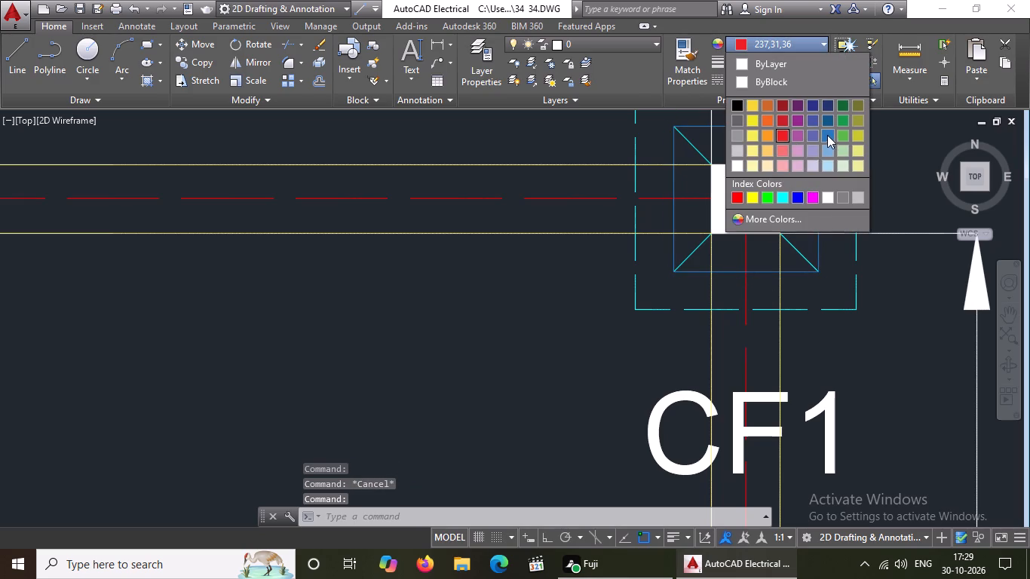
click(827, 135)
key(Escape)
scroll(762, 174, down, 4)
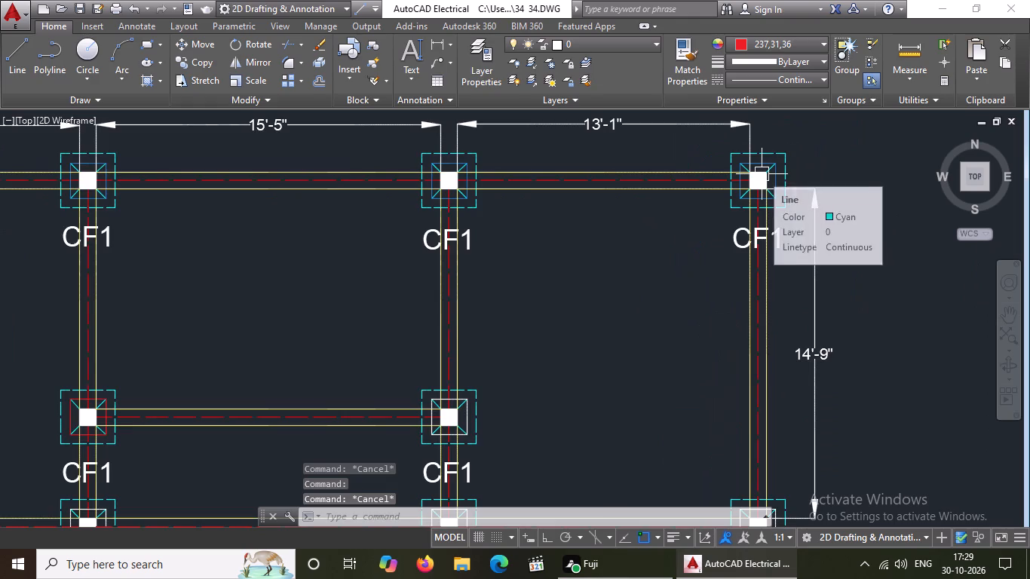
Recolour the north and east edges of the inner square of the short second row's west CF1 footing to blue 39,118,187.
scroll(762, 174, down, 3)
scroll(580, 241, up, 1)
scroll(641, 225, up, 3)
scroll(519, 241, up, 3)
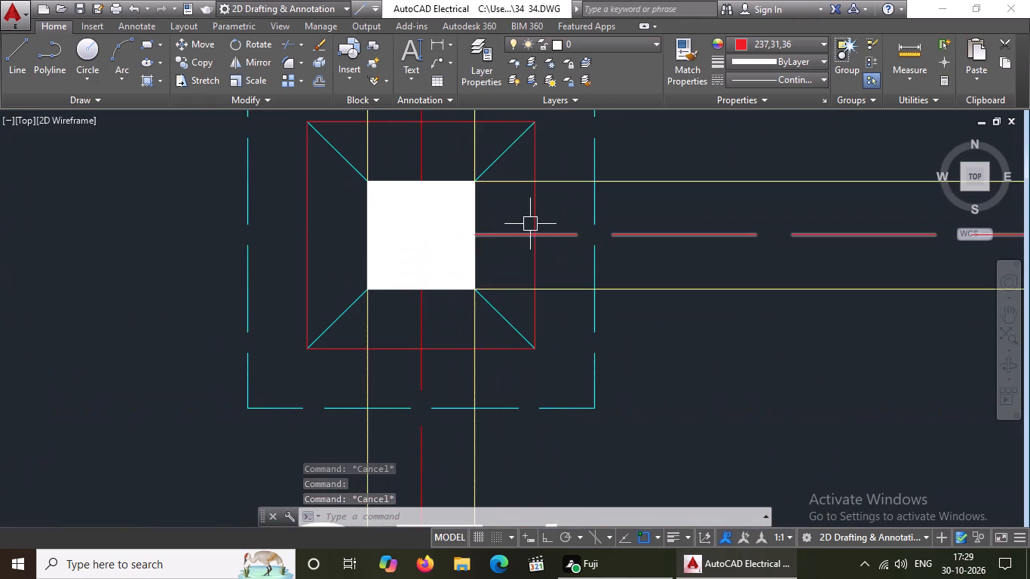
click(499, 125)
click(776, 43)
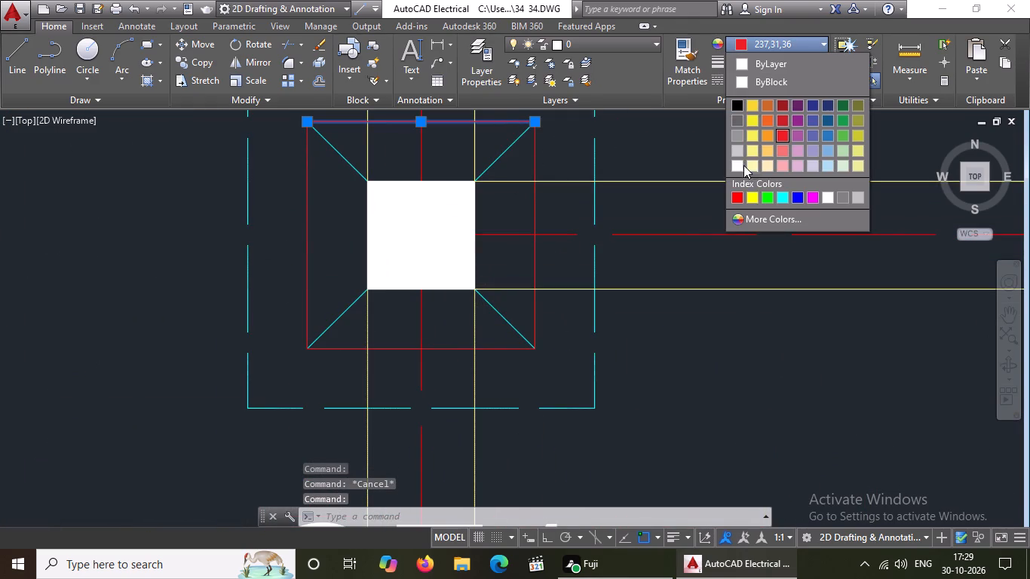
click(827, 135)
key(Escape)
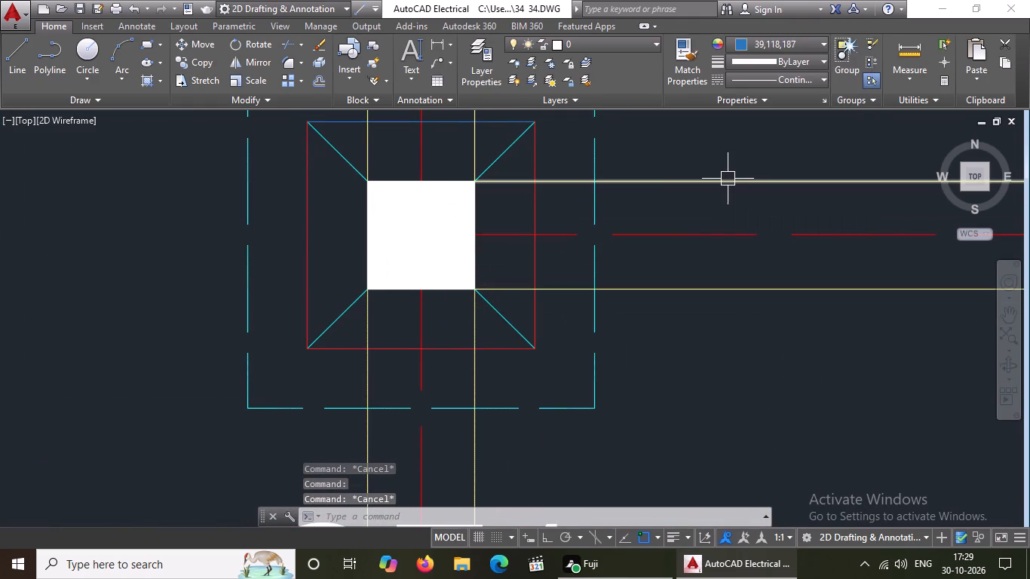
drag(527, 203, 543, 201)
drag(512, 231, 535, 218)
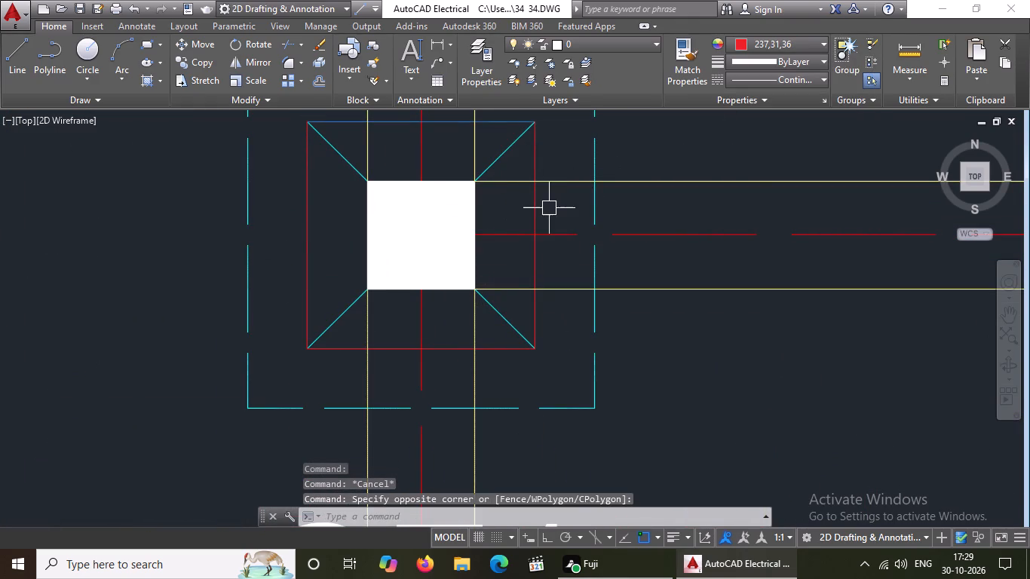
click(535, 210)
click(771, 44)
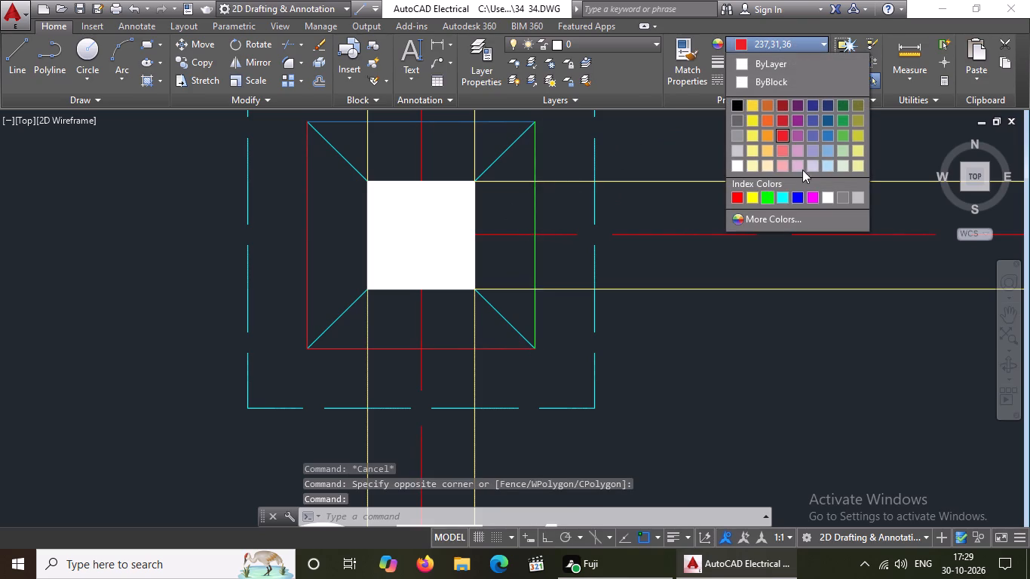
click(826, 133)
key(Escape)
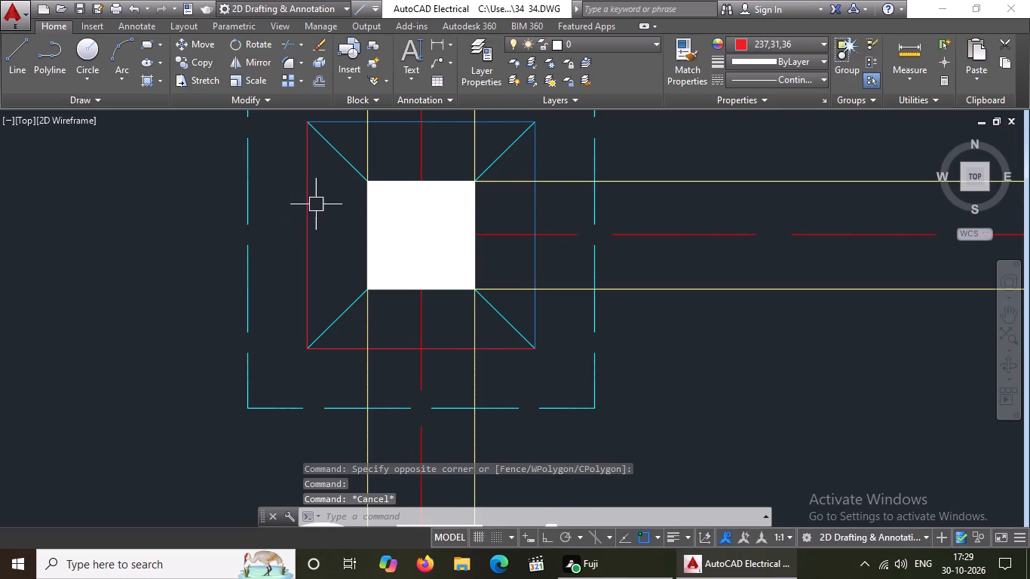
Recolour the west and south edges of the short second row's west CF1 footing's inner square to blue 39,118,187.
click(316, 204)
click(303, 214)
click(792, 45)
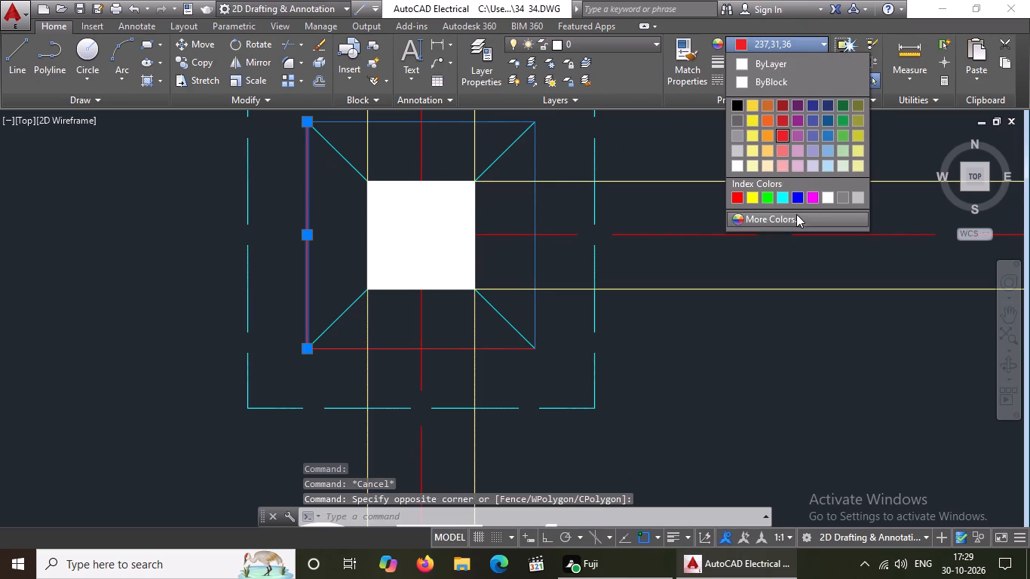
click(828, 135)
key(Escape)
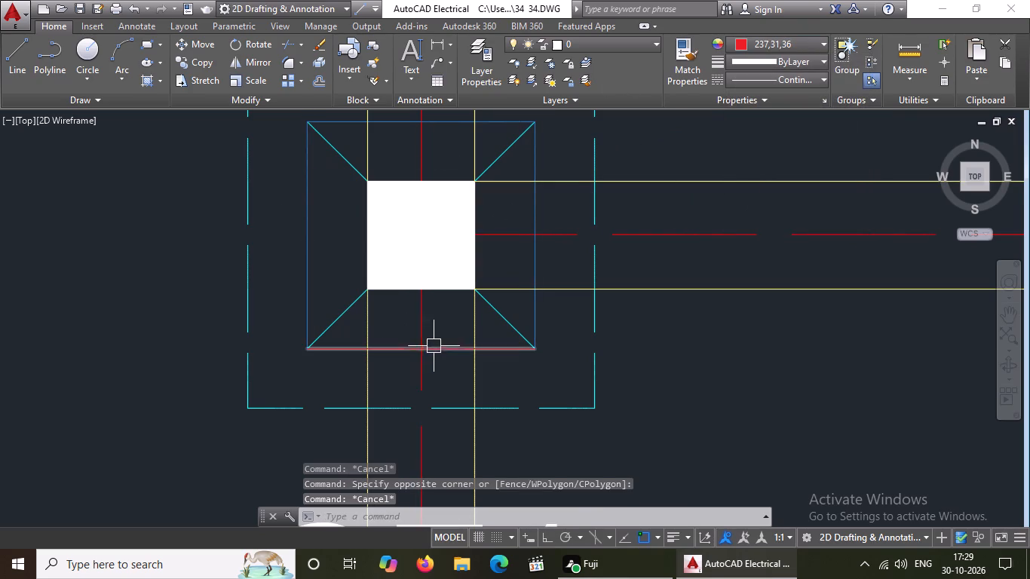
click(434, 347)
click(777, 44)
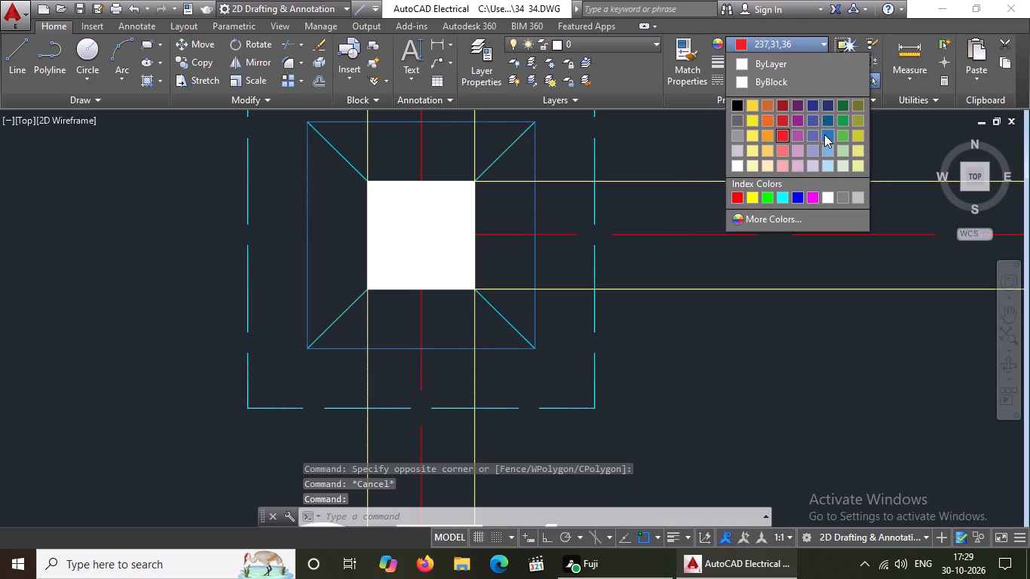
click(825, 134)
key(Escape)
Recolour the south and east edges of the inner square of the short second row's east CF1 footing to blue 39,118,187.
scroll(529, 231, down, 8)
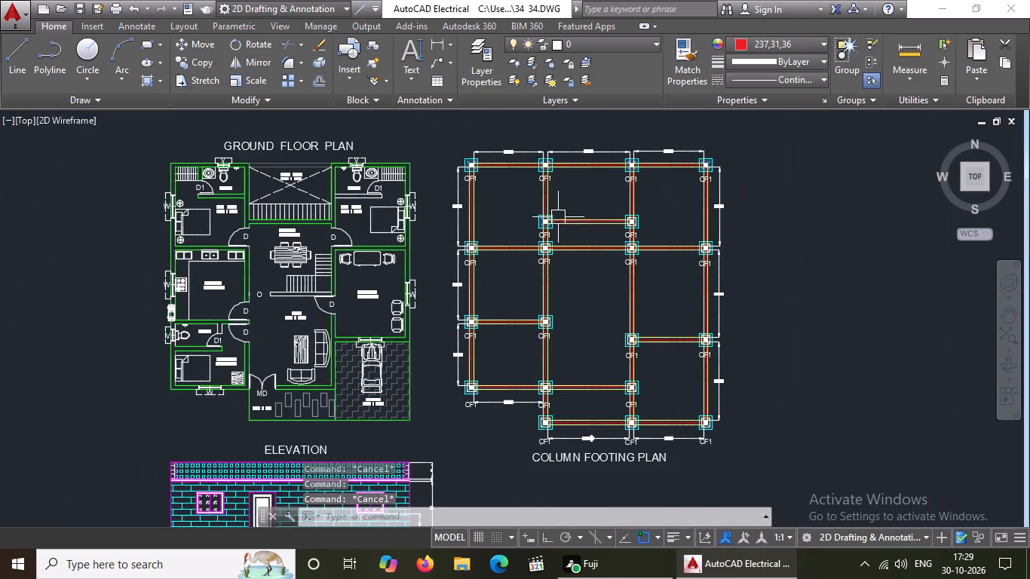
scroll(618, 217, up, 2)
scroll(677, 246, up, 3)
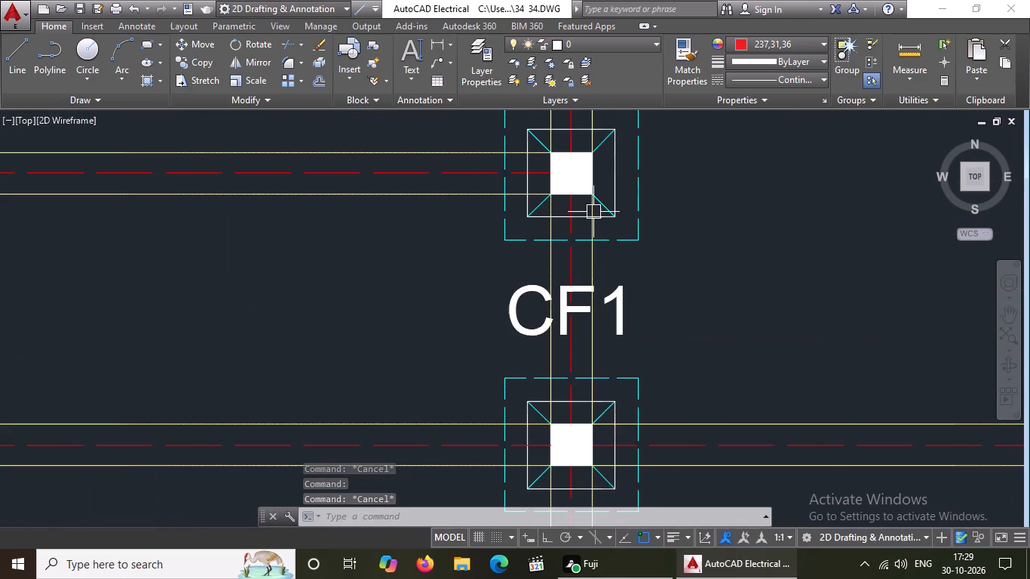
scroll(587, 214, up, 2)
click(622, 225)
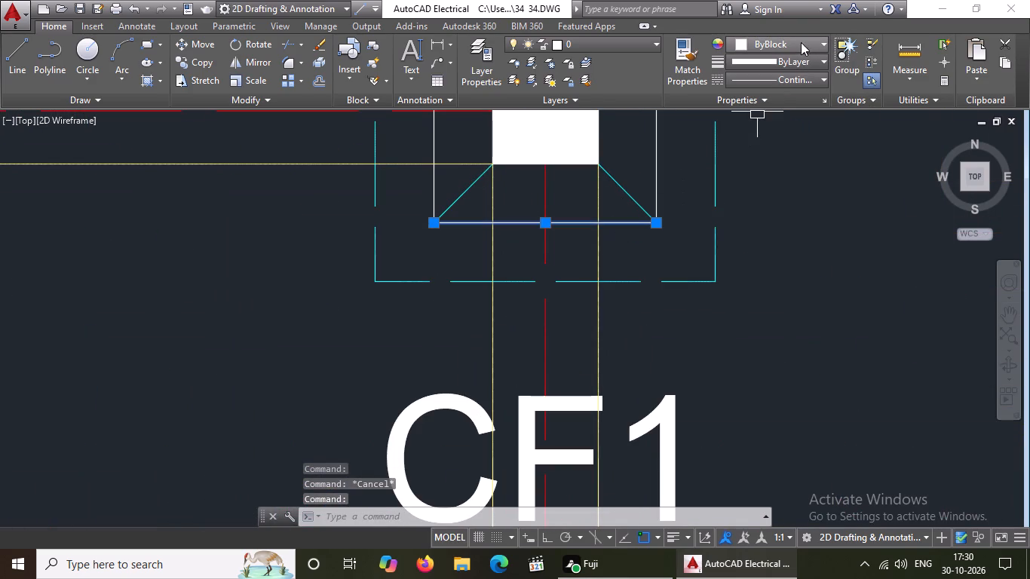
click(801, 42)
click(825, 131)
key(Escape)
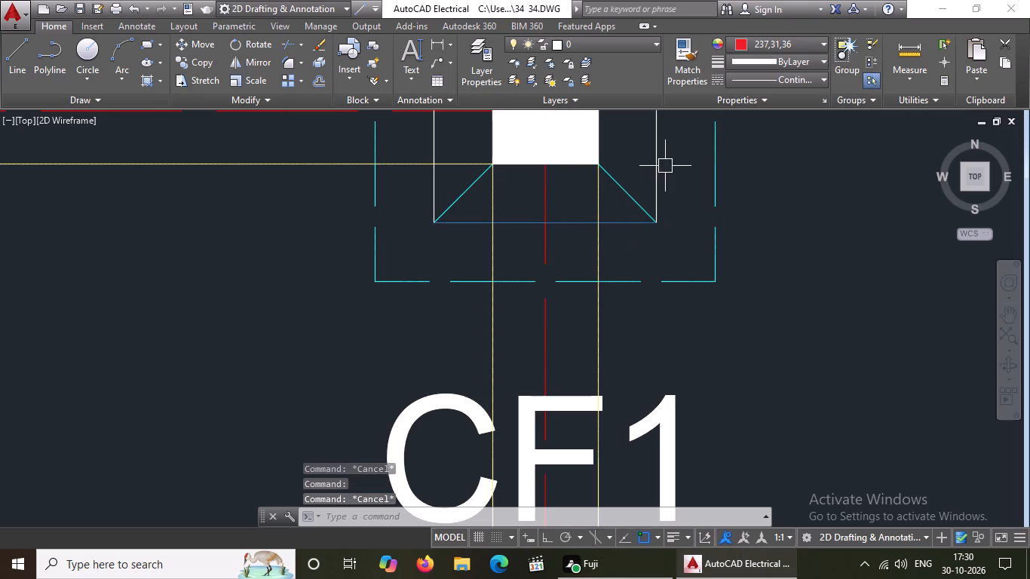
click(652, 170)
click(780, 44)
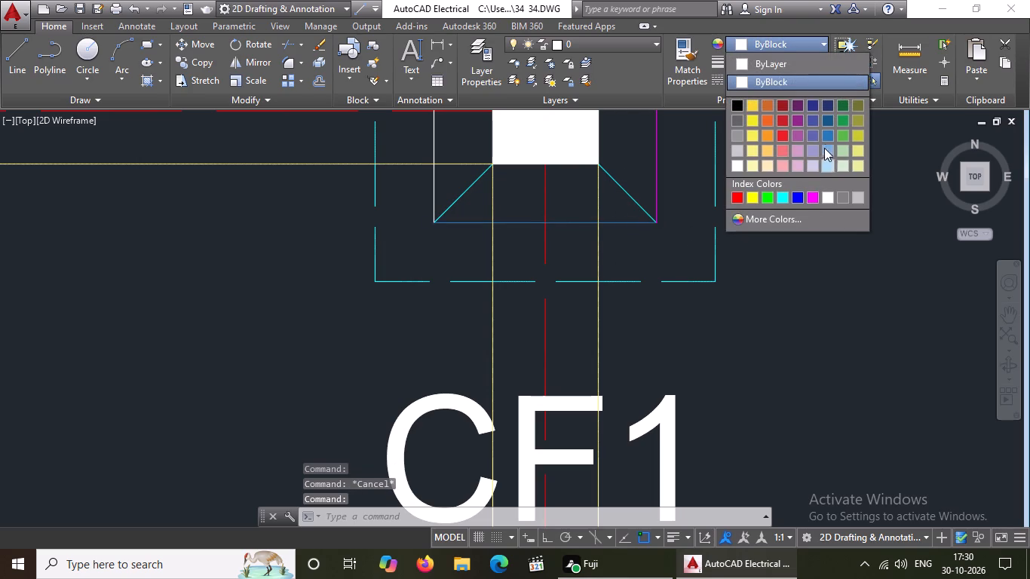
click(827, 133)
key(Escape)
Recolour the north and west edges of the short second row's east CF1 footing's inner square to blue 39,118,187.
scroll(606, 305, down, 3)
scroll(604, 237, up, 2)
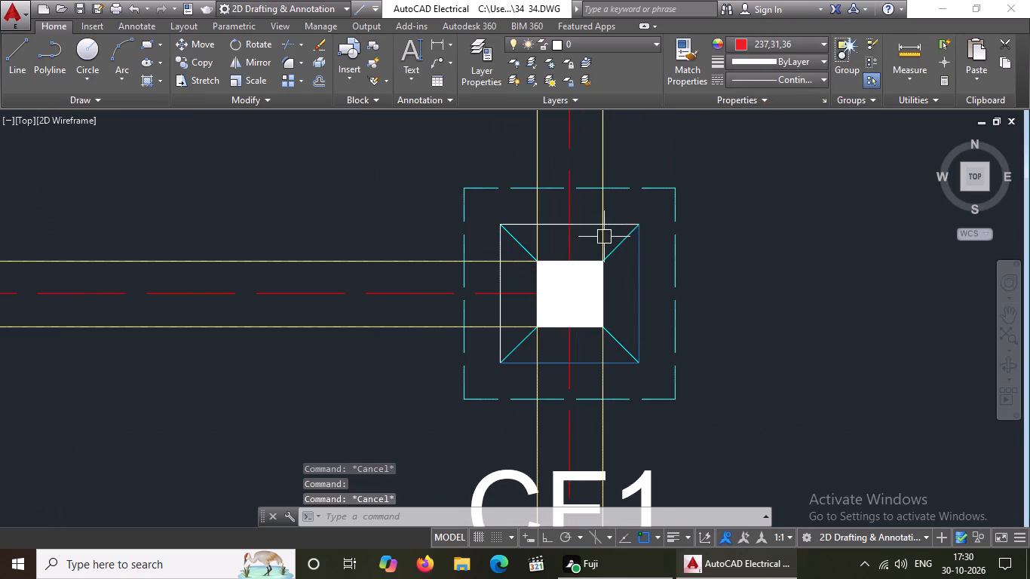
click(592, 228)
click(778, 40)
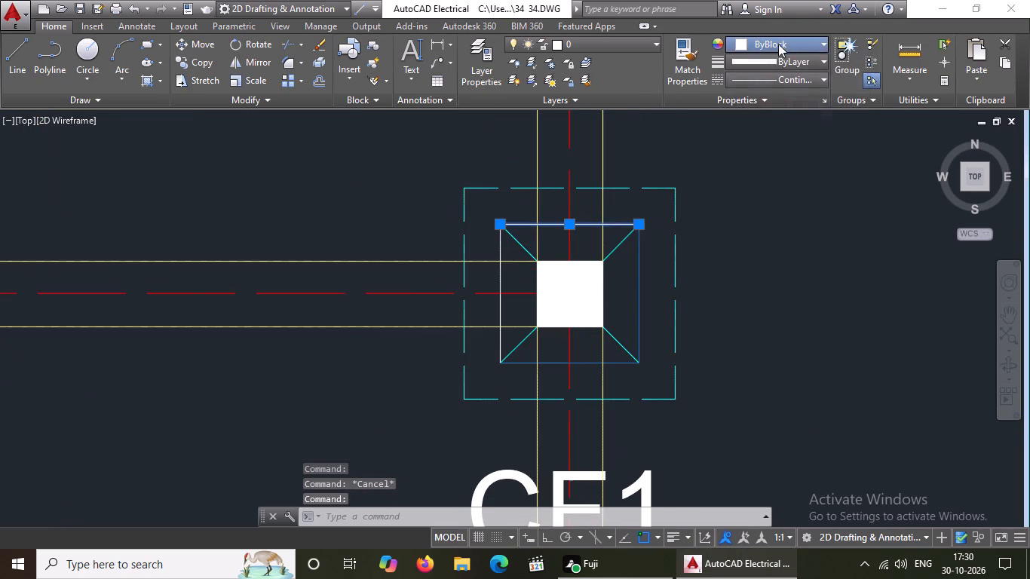
click(825, 133)
key(Escape)
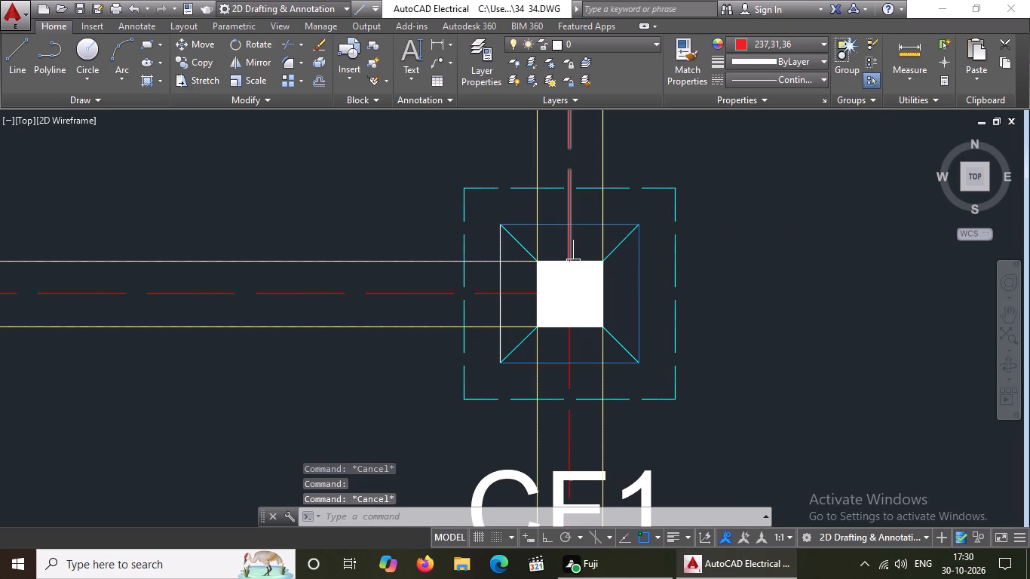
click(501, 275)
click(774, 44)
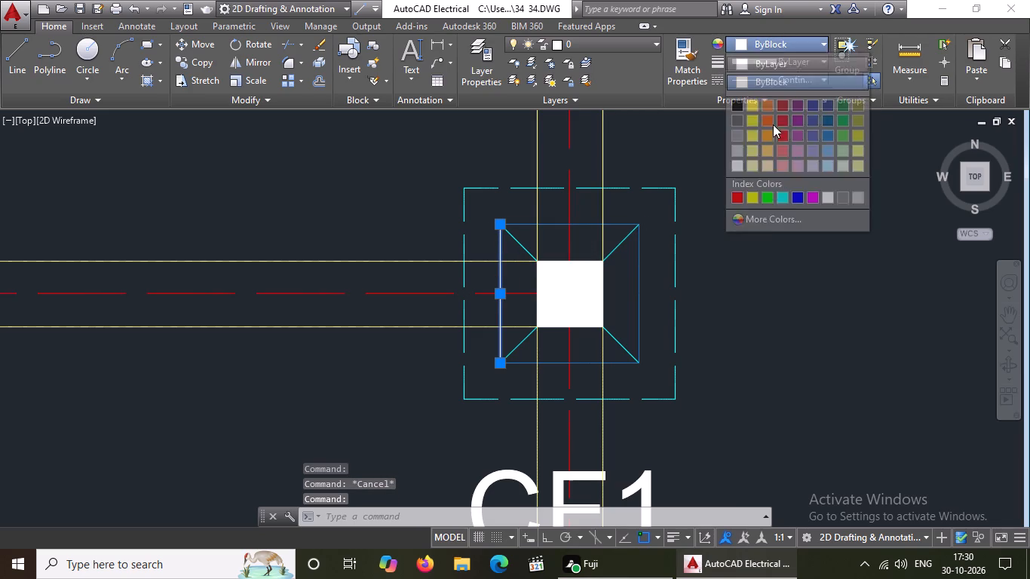
click(824, 130)
scroll(569, 271, down, 3)
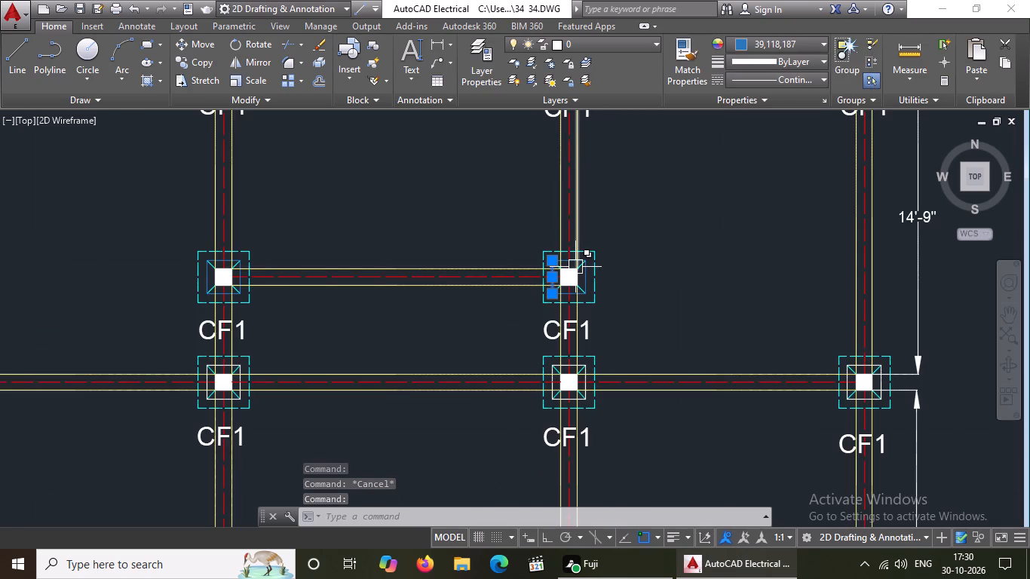
key(Escape)
key(Escape)
Recolour the north and west edges of the inner square of the third row's westernmost CF1 footing to blue 39,118,187.
scroll(594, 268, down, 3)
scroll(588, 283, up, 3)
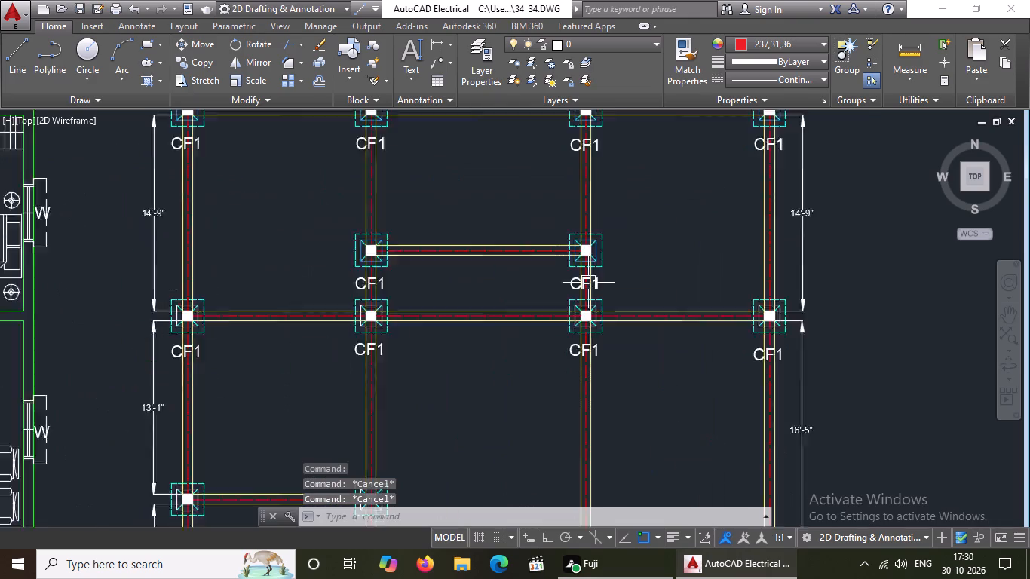
scroll(600, 277, down, 2)
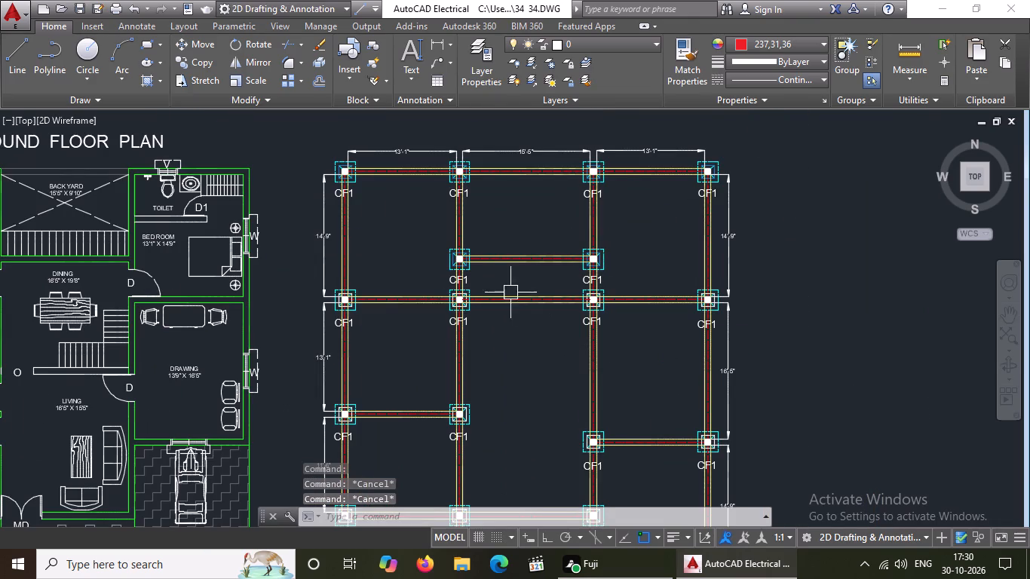
scroll(334, 299, up, 7)
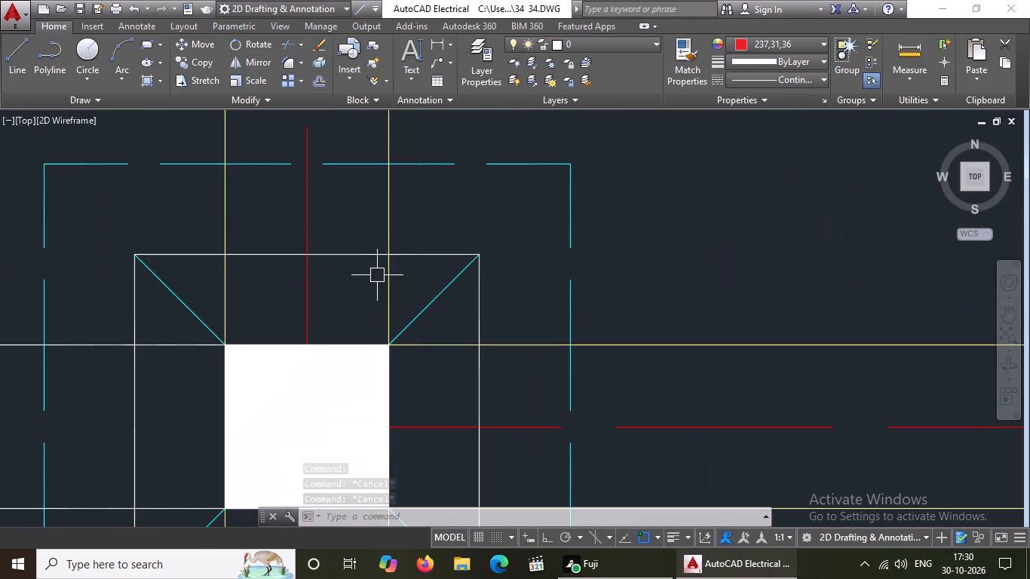
click(371, 253)
click(761, 45)
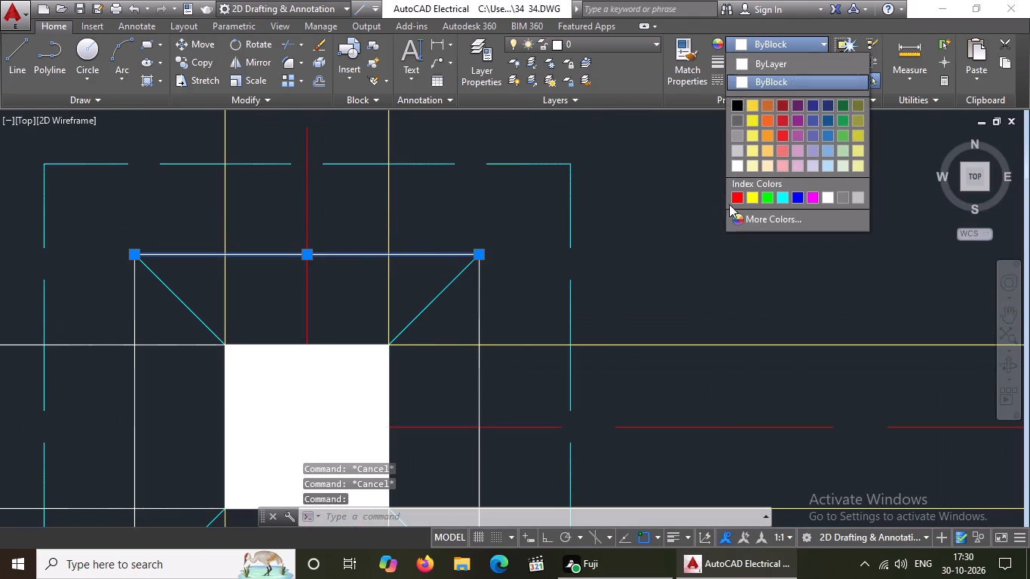
click(829, 132)
key(Escape)
scroll(558, 234, down, 3)
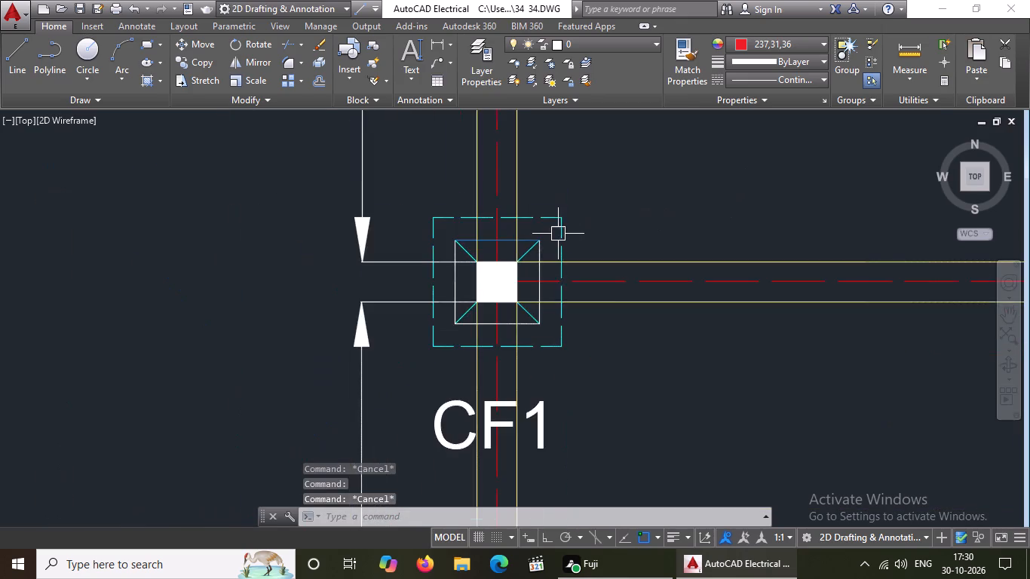
scroll(558, 234, down, 3)
scroll(532, 252, up, 4)
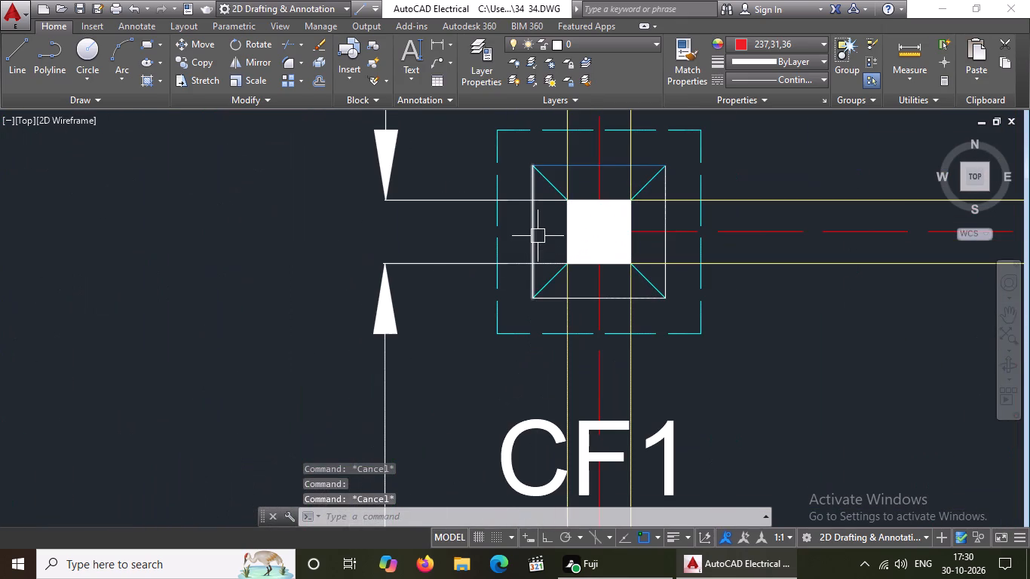
click(538, 235)
click(804, 41)
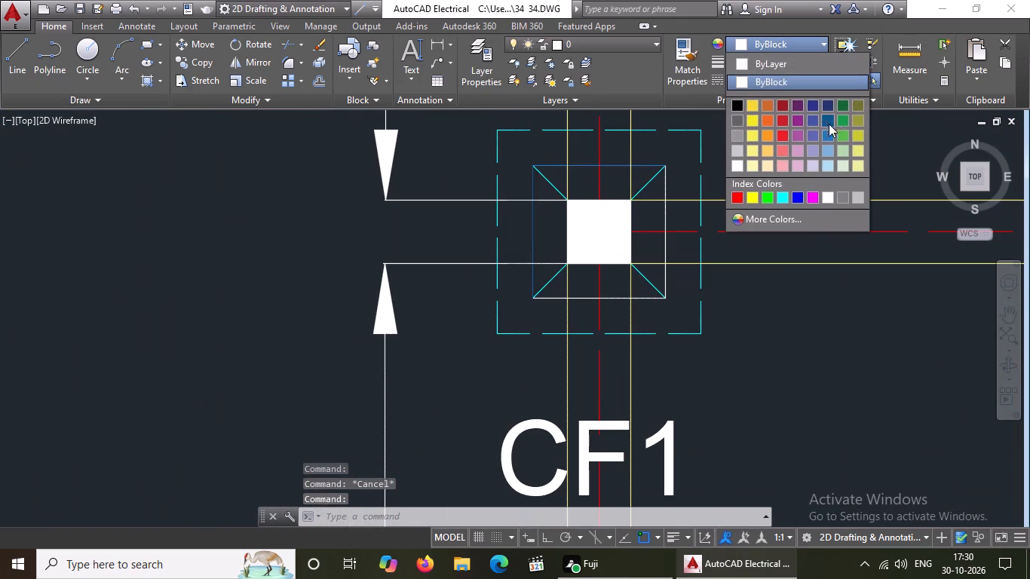
click(829, 133)
key(Escape)
Recolour the south and east edges of the third row's westernmost CF1 footing's inner square to blue 39,118,187.
click(584, 298)
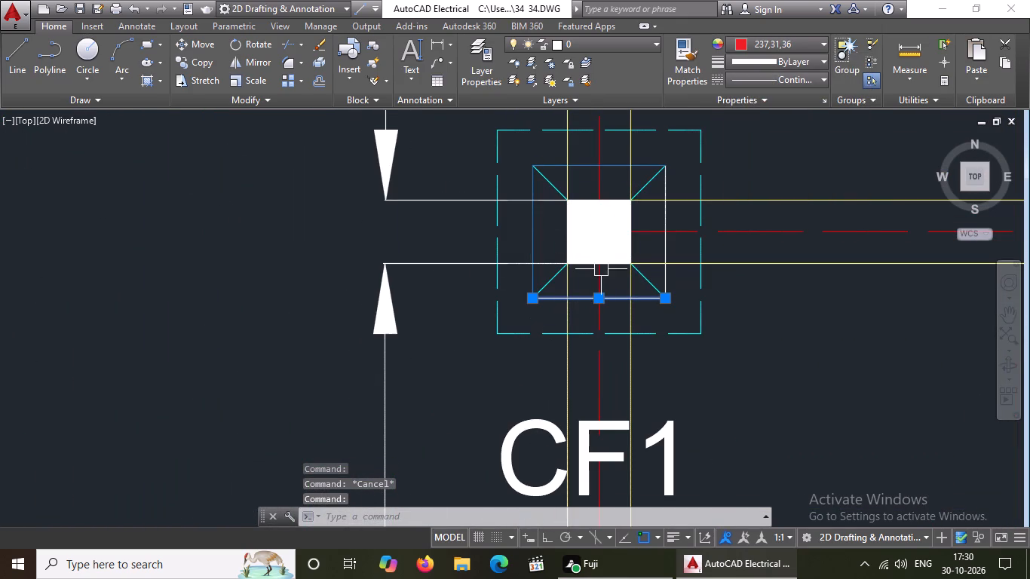
click(768, 42)
click(828, 133)
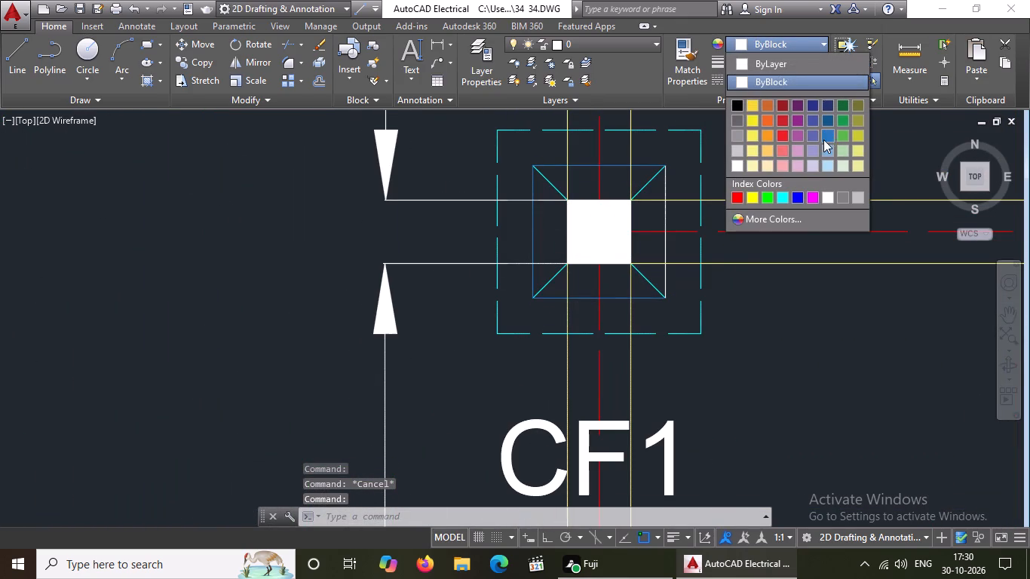
key(Escape)
click(667, 246)
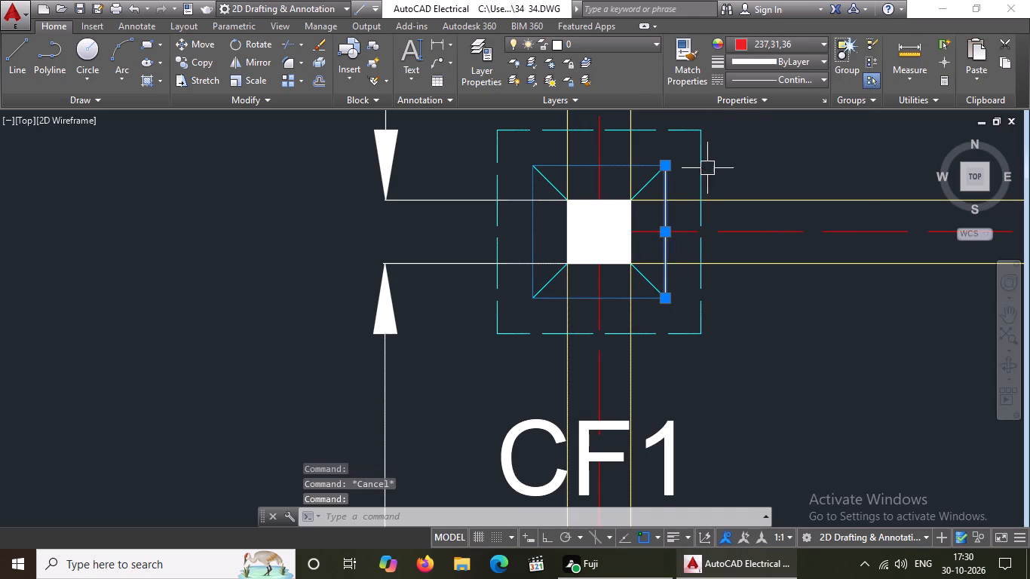
click(774, 44)
click(824, 132)
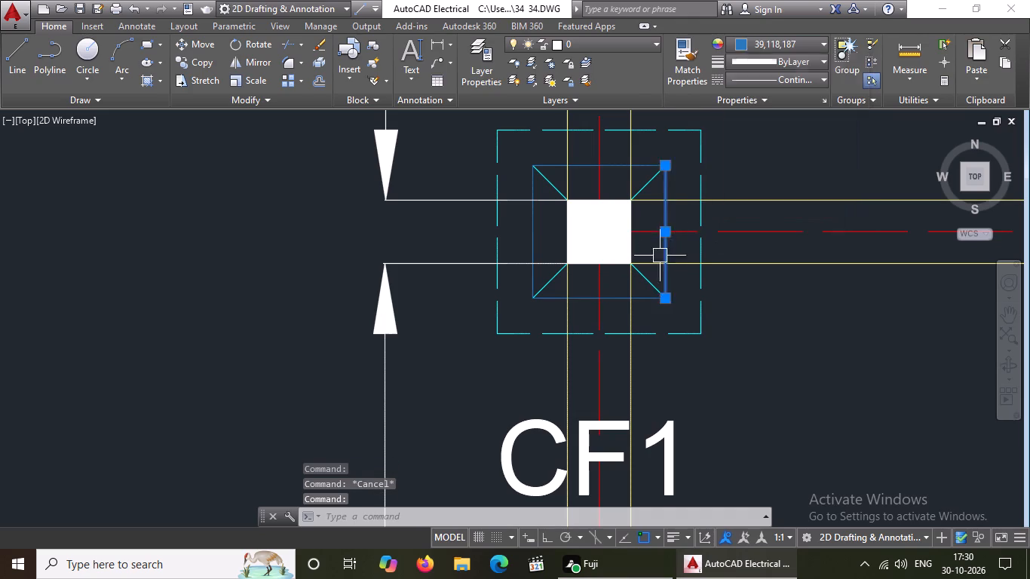
key(Escape)
Recolour the south edge of the inner square of the third row's second CF1 footing from the west to blue 39,118,187.
scroll(555, 265, down, 5)
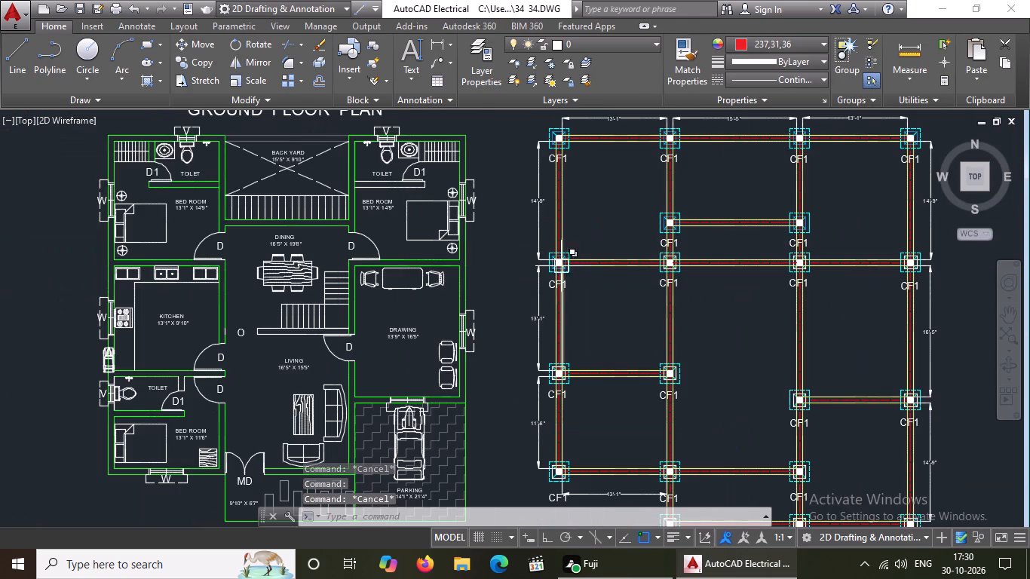
scroll(694, 272, up, 1)
scroll(630, 261, up, 2)
scroll(698, 263, up, 2)
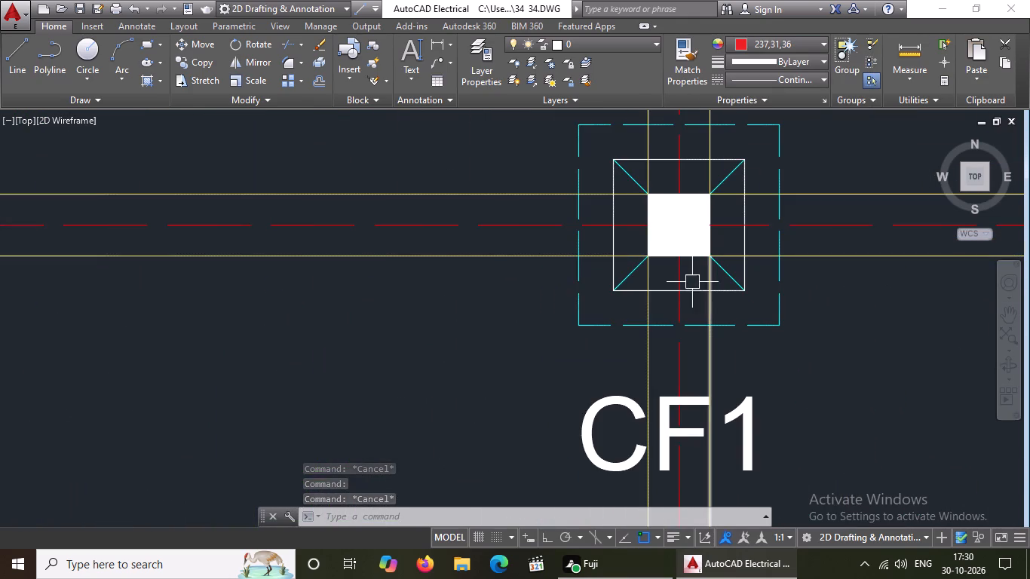
click(697, 289)
click(786, 47)
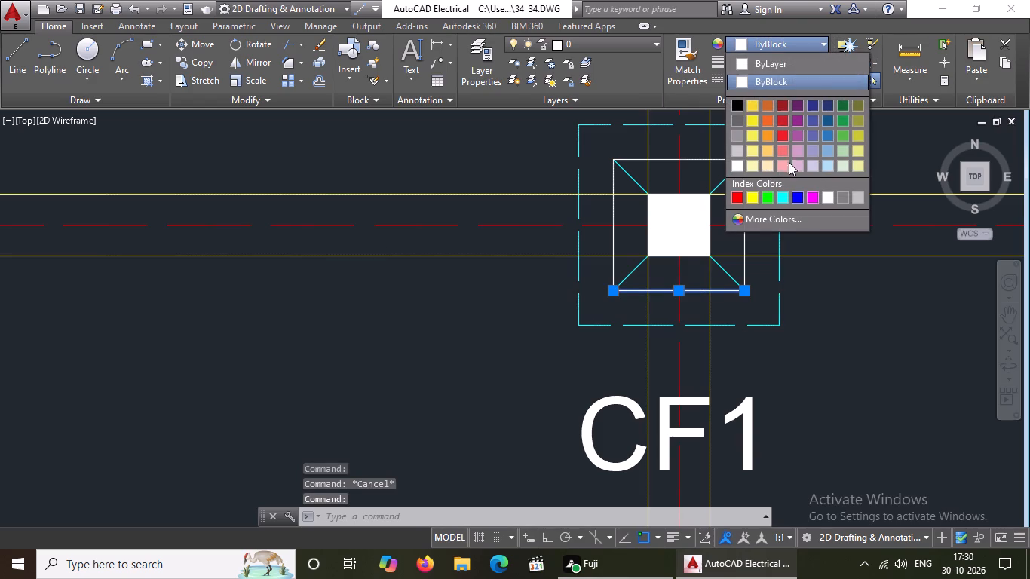
click(828, 135)
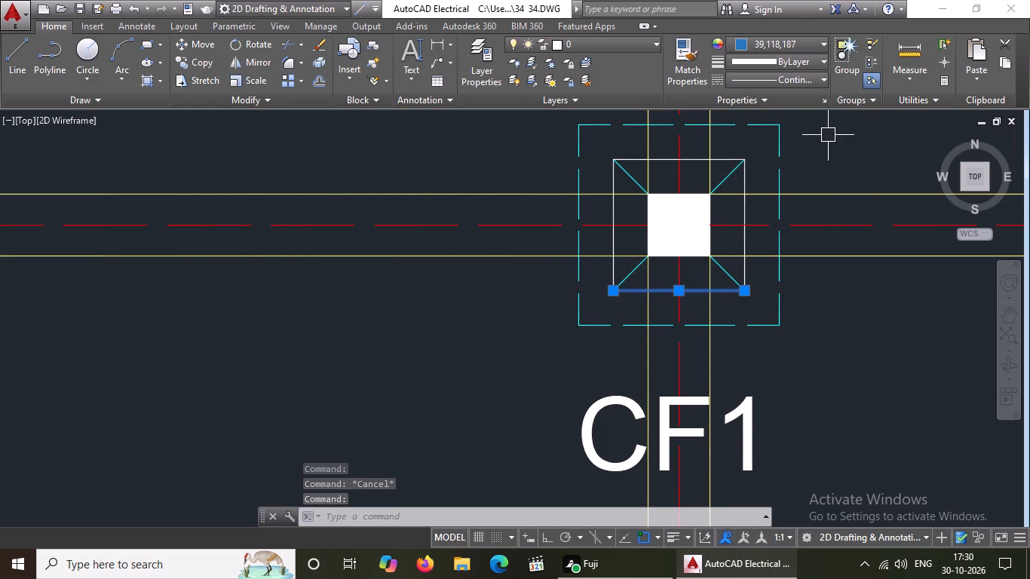
scroll(828, 135, up, 1)
key(Escape)
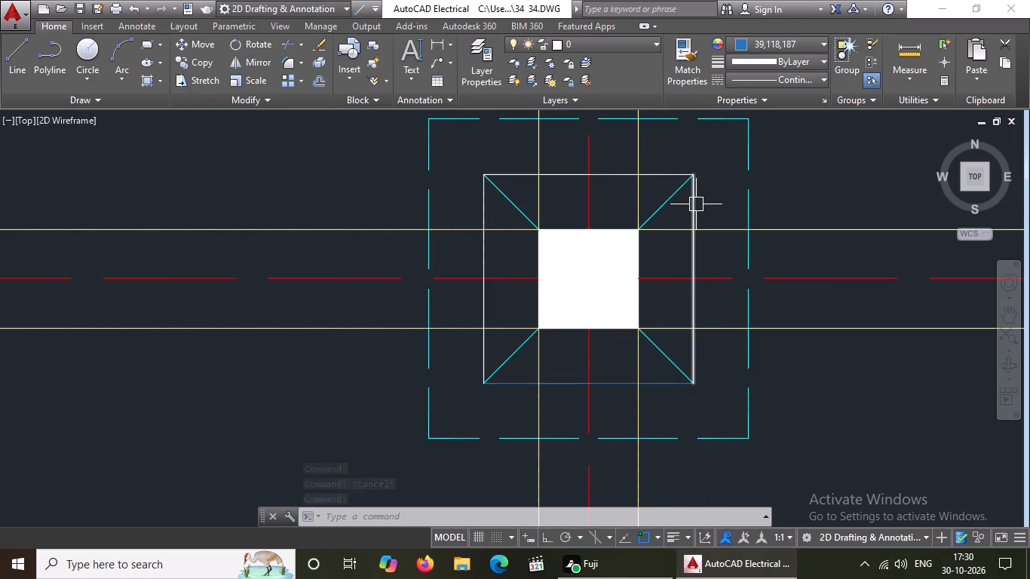
Recolour the east, north and west edges of the third row's second CF1 footing's inner square to blue 39,118,187.
click(696, 205)
click(798, 46)
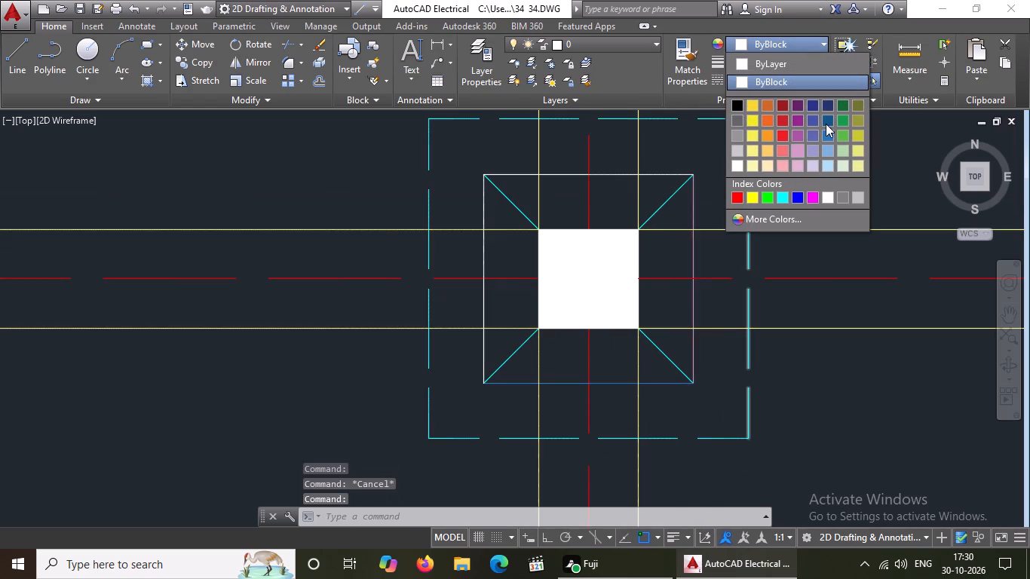
click(827, 133)
key(Escape)
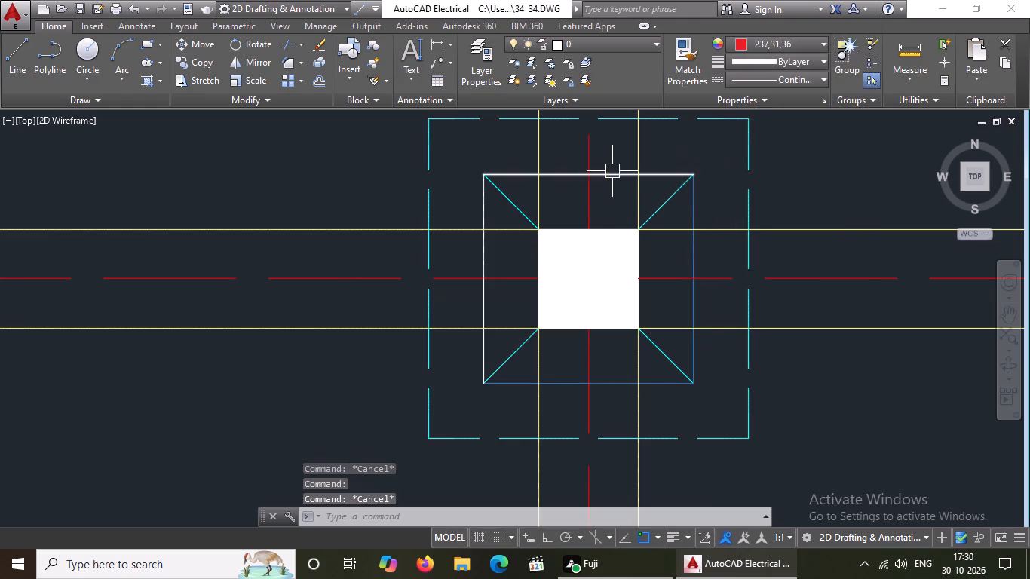
click(612, 171)
click(820, 44)
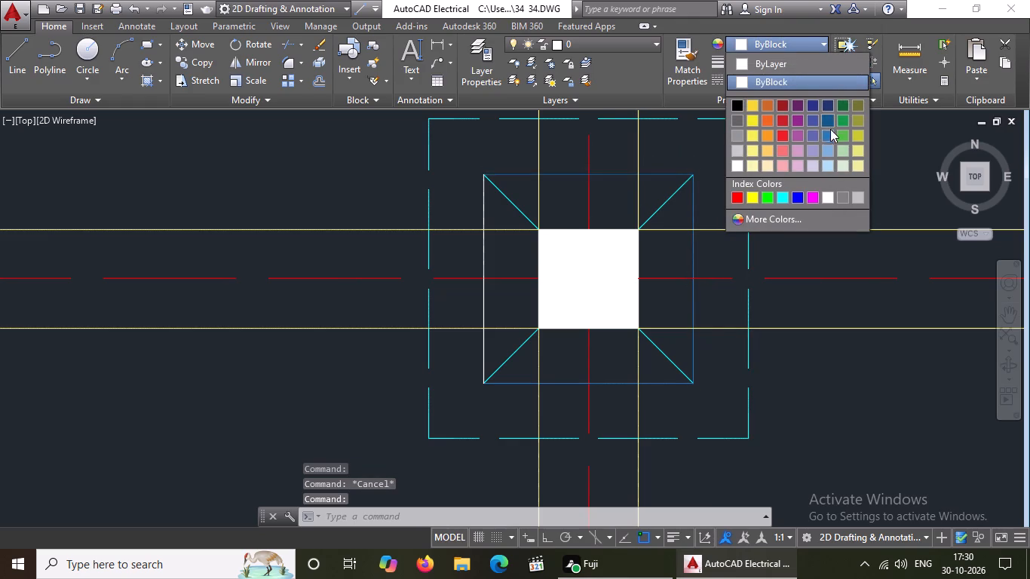
click(826, 134)
key(Escape)
click(486, 254)
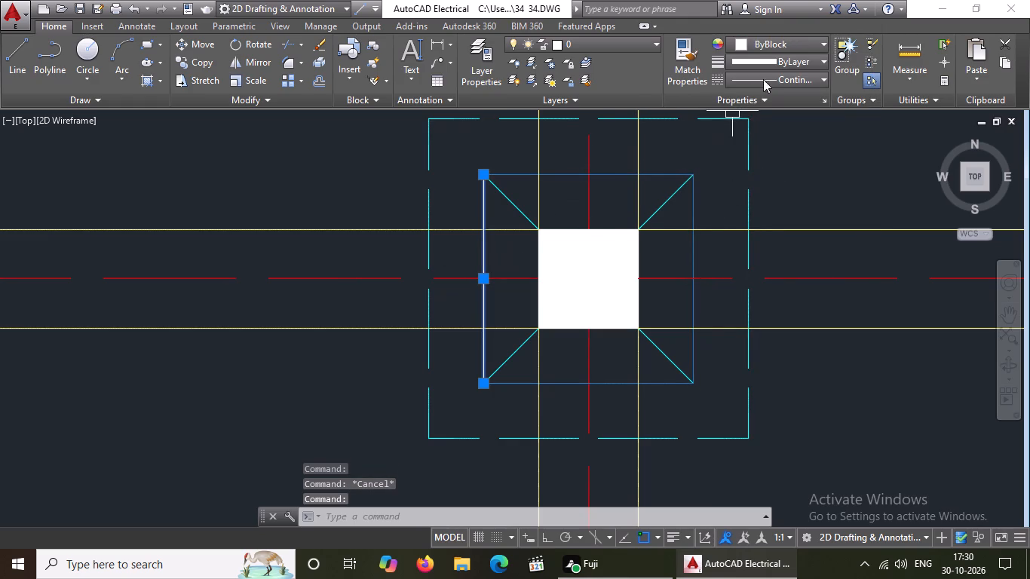
click(782, 38)
click(823, 133)
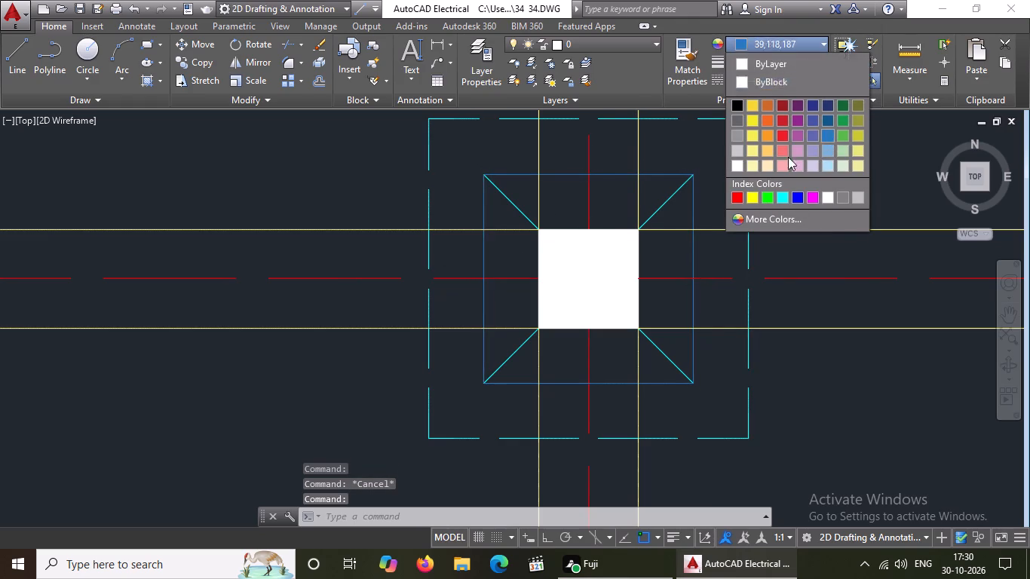
key(Escape)
Recolour the north and east edges of the inner square of the third row's third CF1 footing from the west to blue 39,118,187.
scroll(583, 207, down, 7)
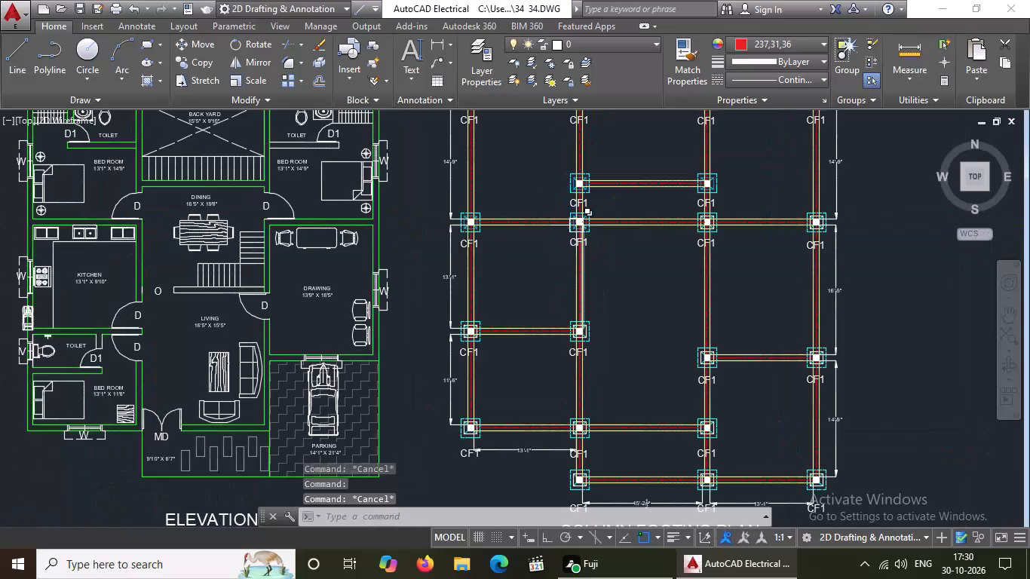
scroll(576, 225, up, 3)
scroll(575, 224, down, 2)
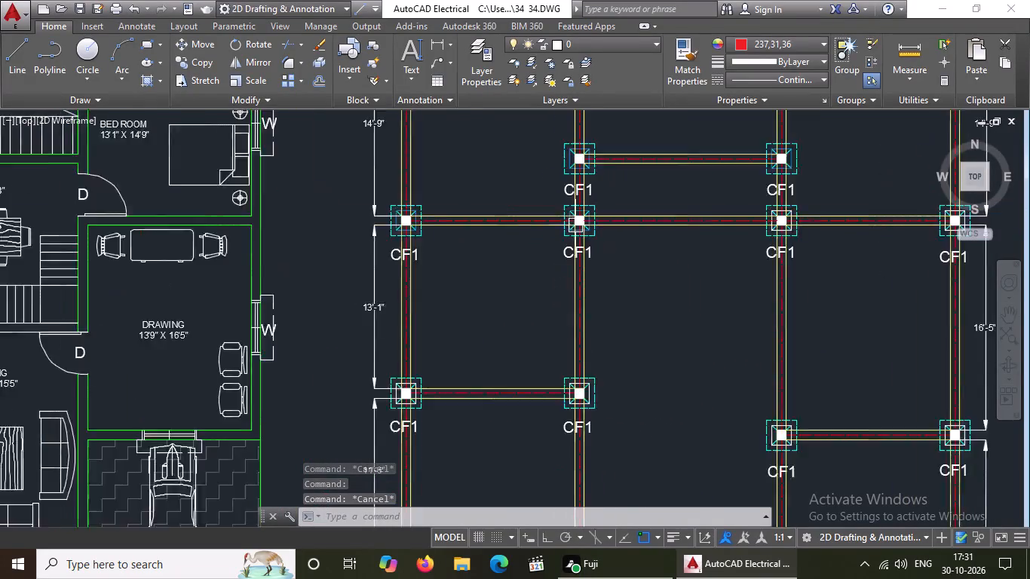
scroll(575, 225, down, 1)
scroll(714, 230, up, 4)
scroll(671, 174, up, 1)
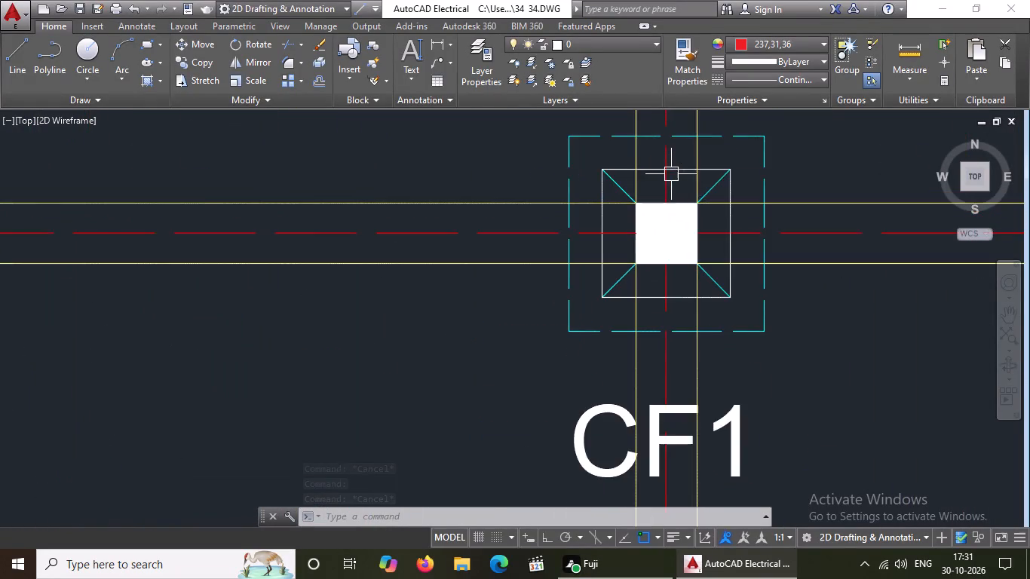
scroll(692, 182, down, 4)
scroll(719, 185, up, 2)
scroll(658, 194, up, 2)
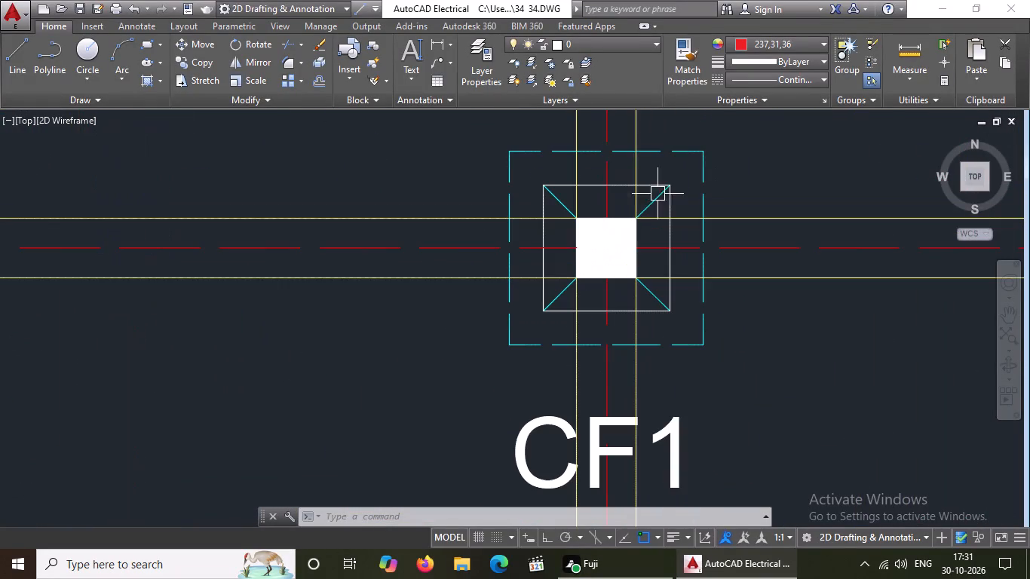
click(618, 182)
drag(788, 40, 788, 48)
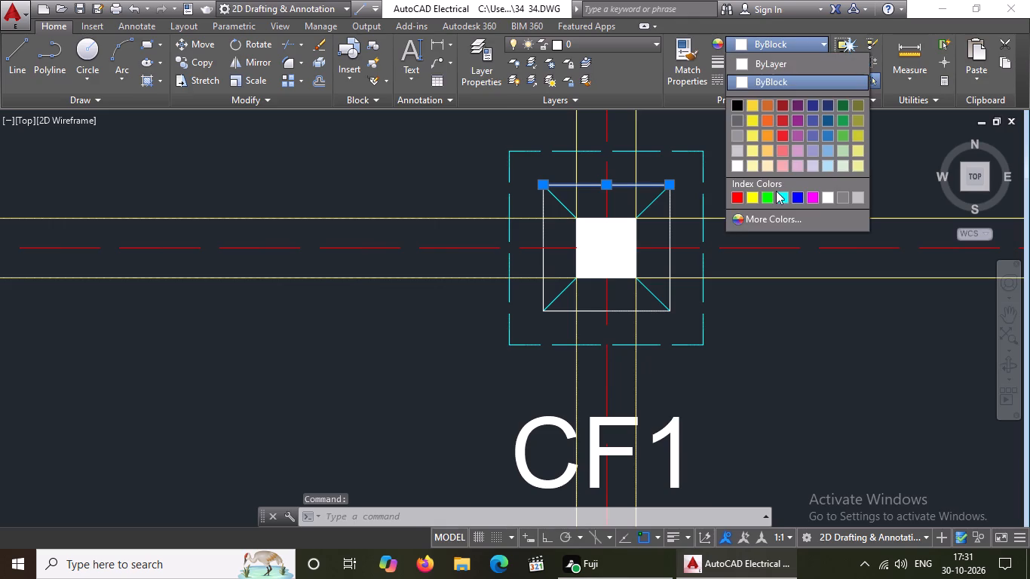
click(829, 133)
key(Escape)
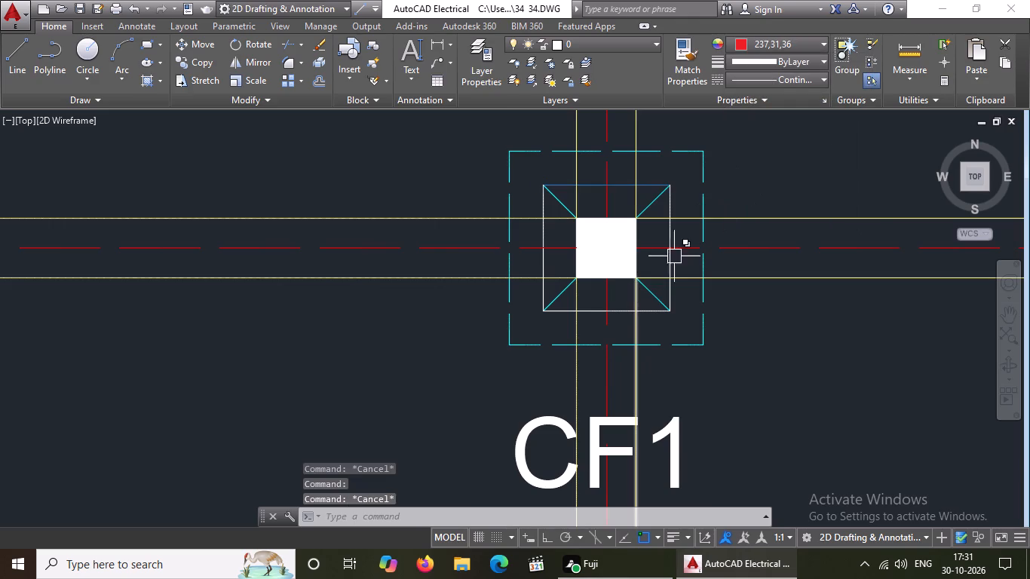
click(672, 229)
click(808, 44)
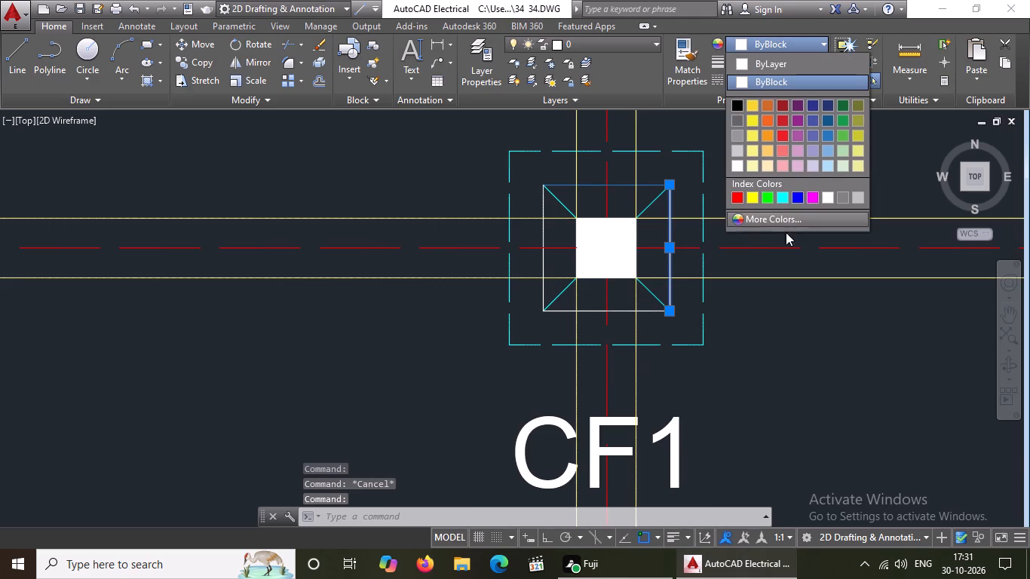
click(827, 134)
key(Escape)
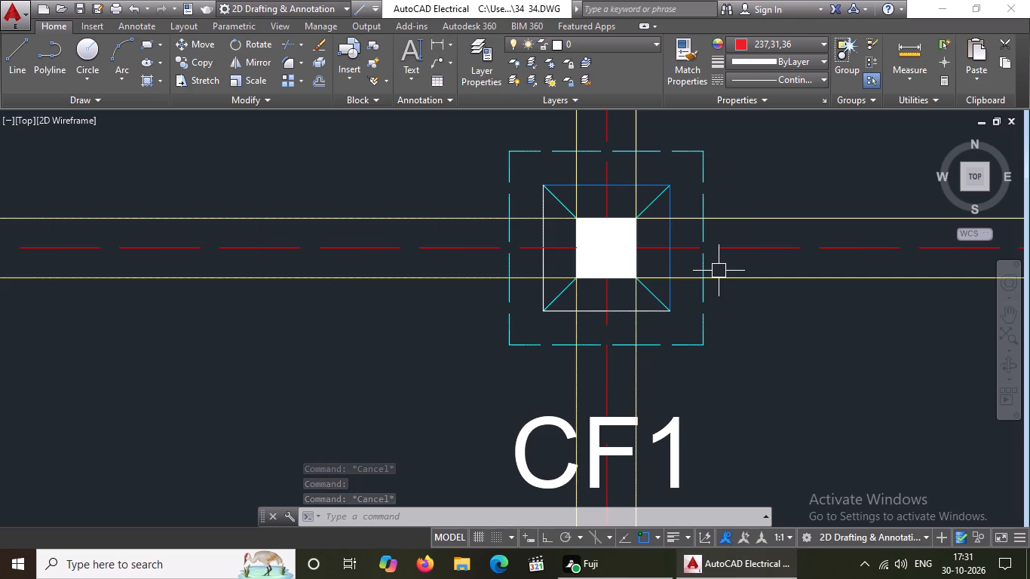
Recolour the west and south edges of the third row's third CF1 footing's inner square to blue 39,118,187.
scroll(544, 244, up, 2)
click(538, 221)
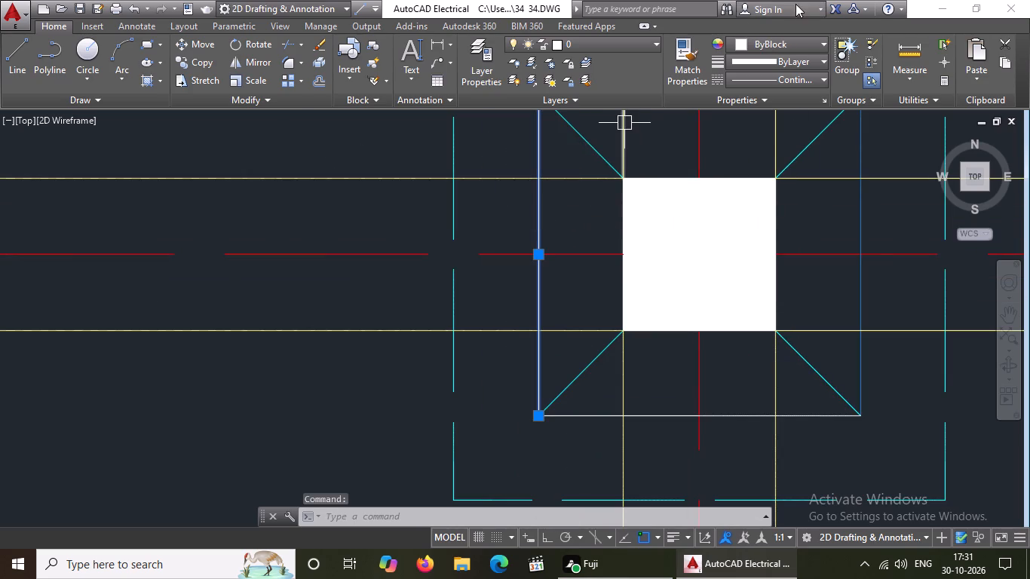
click(788, 42)
click(826, 132)
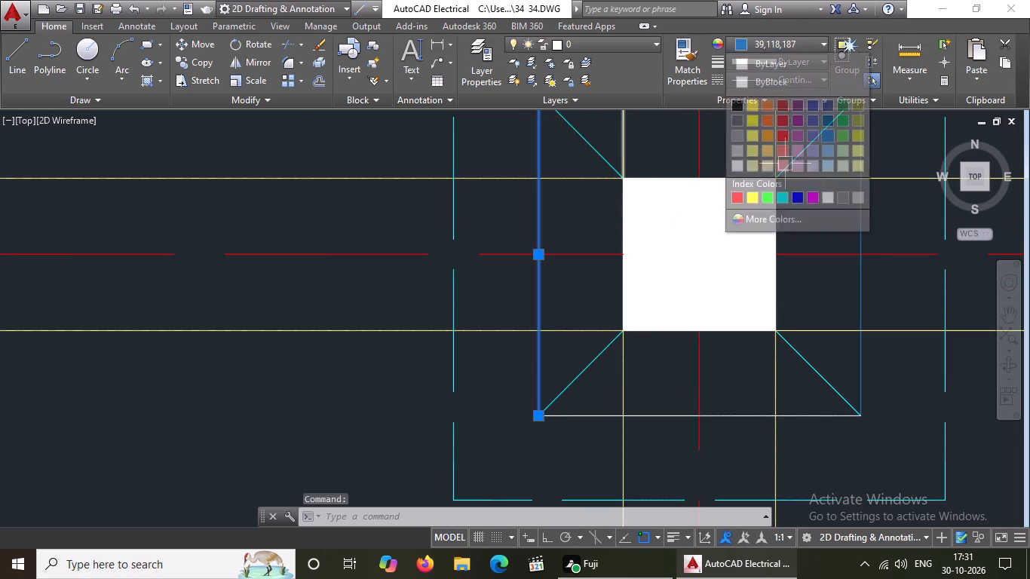
key(Escape)
scroll(618, 253, down, 1)
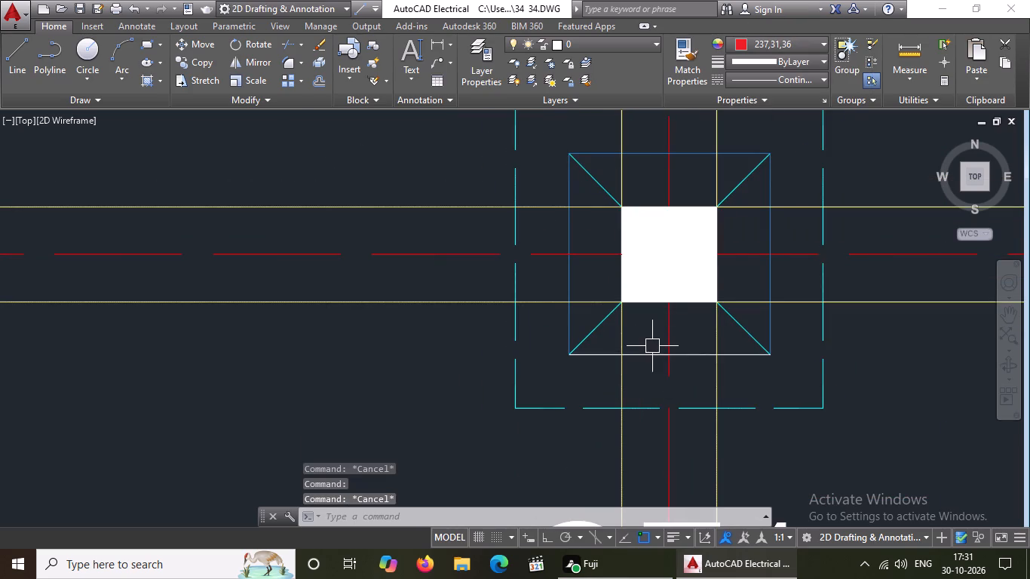
click(647, 354)
click(776, 47)
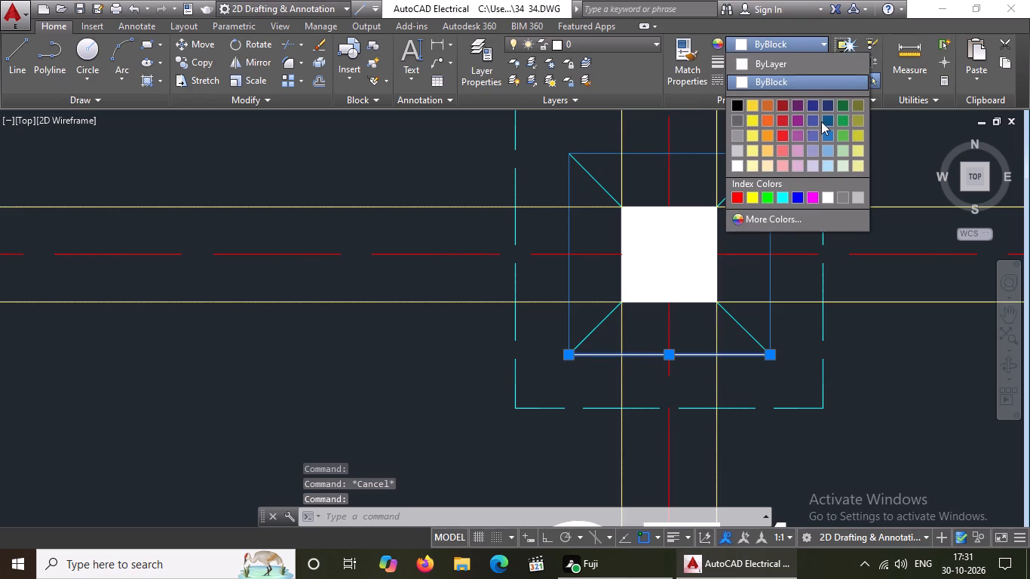
click(827, 133)
scroll(543, 271, down, 3)
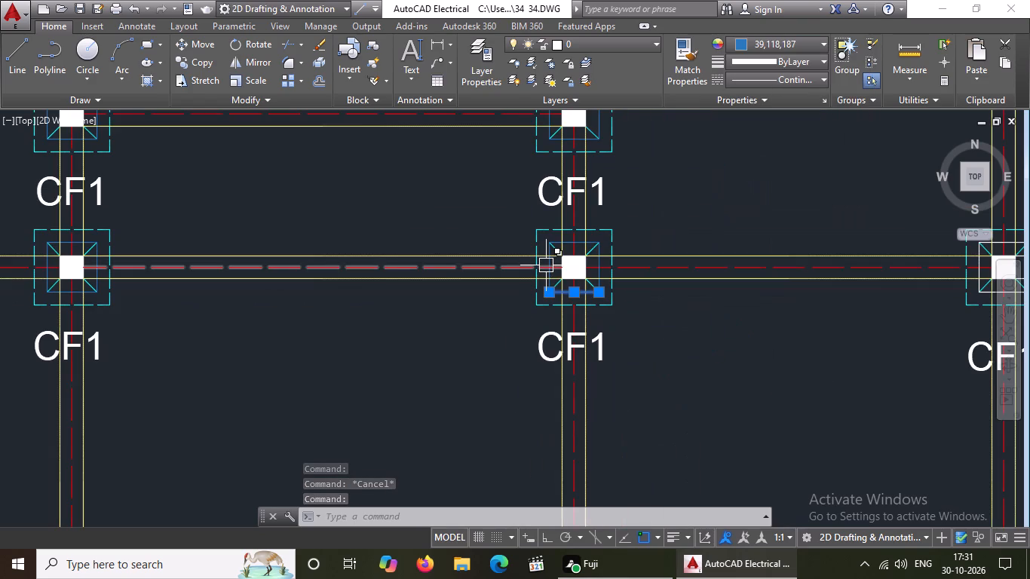
key(Escape)
Recolour the north and east edges of the inner square of the third row's easternmost CF1 footing to blue 39,118,187.
scroll(546, 265, down, 2)
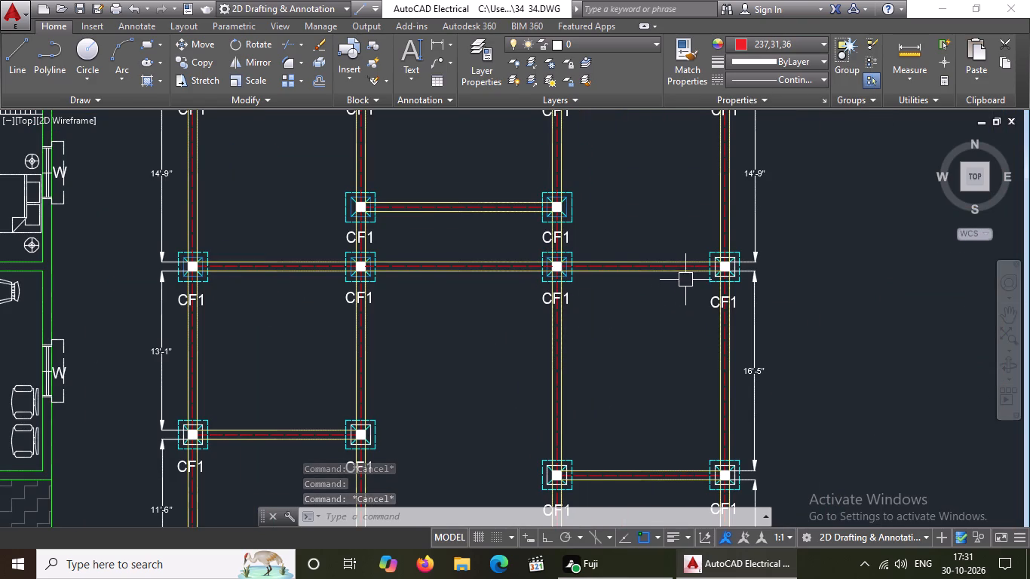
scroll(636, 265, down, 2)
scroll(699, 267, up, 2)
scroll(621, 265, up, 3)
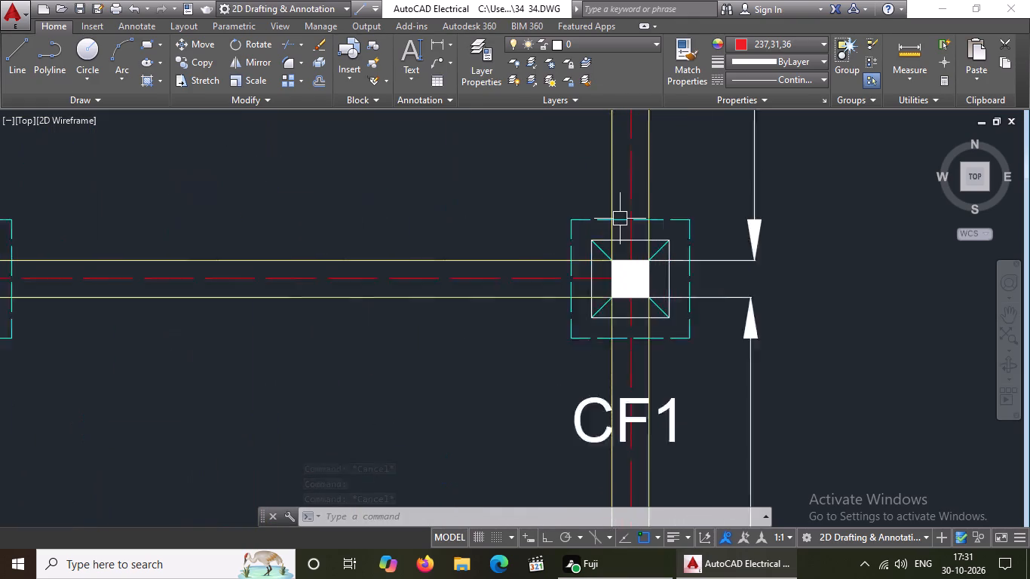
scroll(620, 219, up, 2)
click(645, 253)
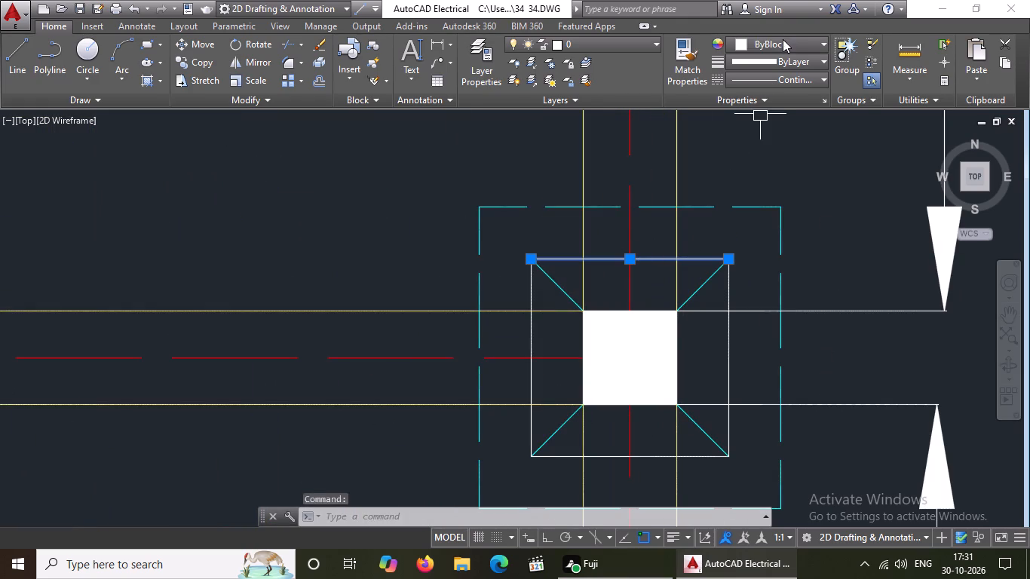
click(781, 46)
click(826, 139)
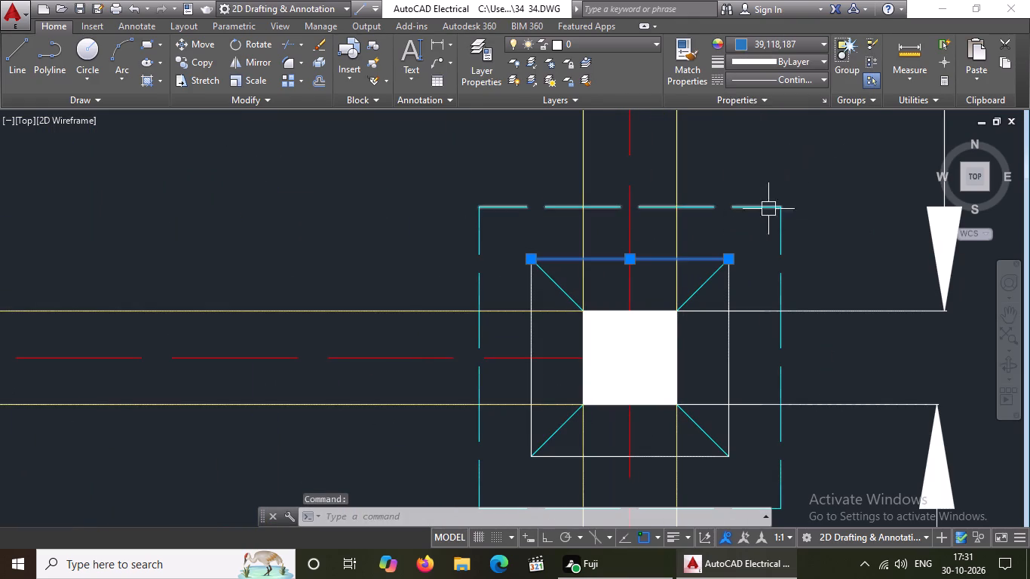
key(Escape)
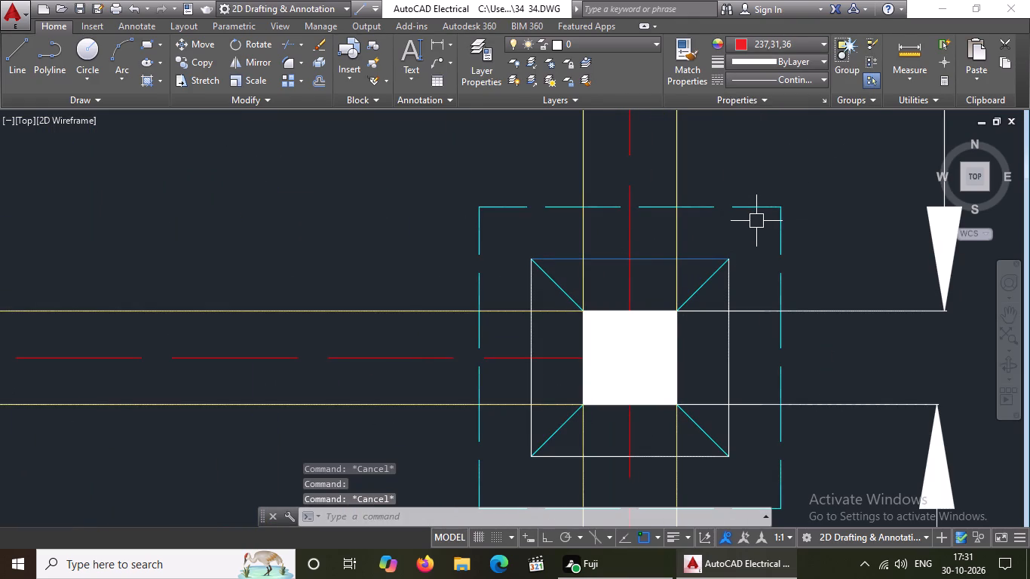
click(724, 354)
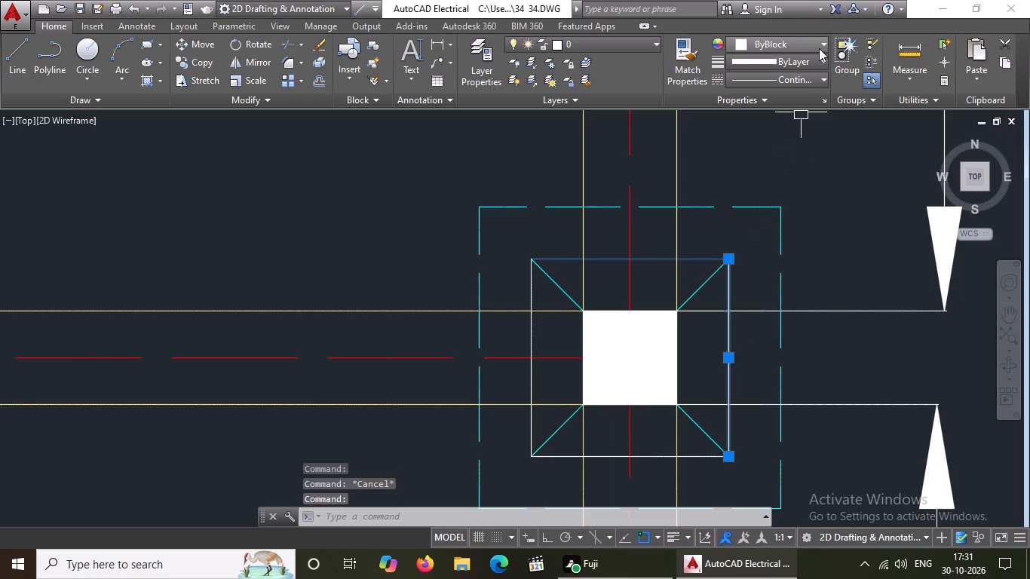
click(819, 47)
click(827, 134)
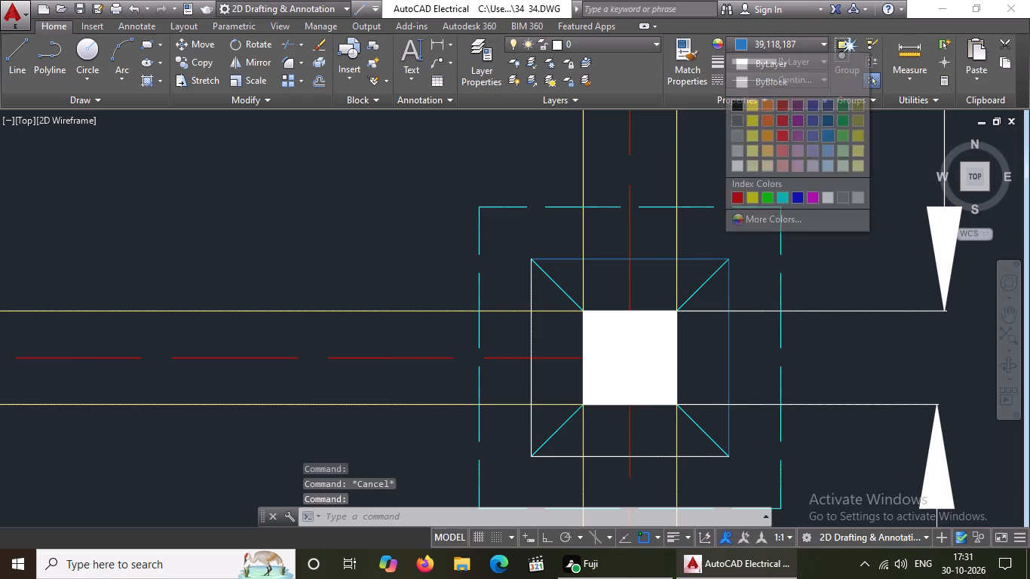
key(Escape)
Recolour the west and south edges of the third row's easternmost CF1 footing's inner square to blue 39,118,187.
click(535, 329)
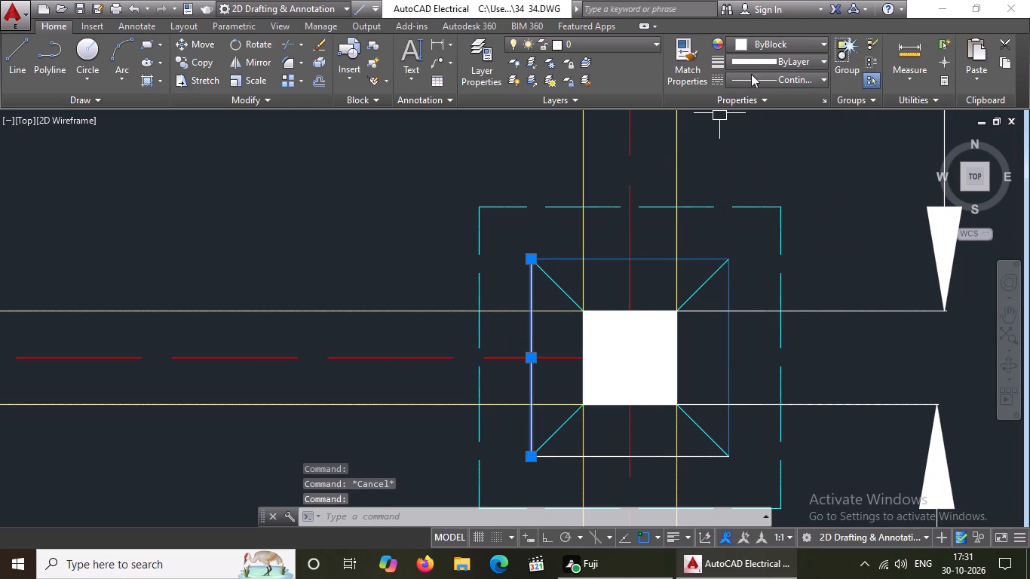
click(776, 37)
click(829, 131)
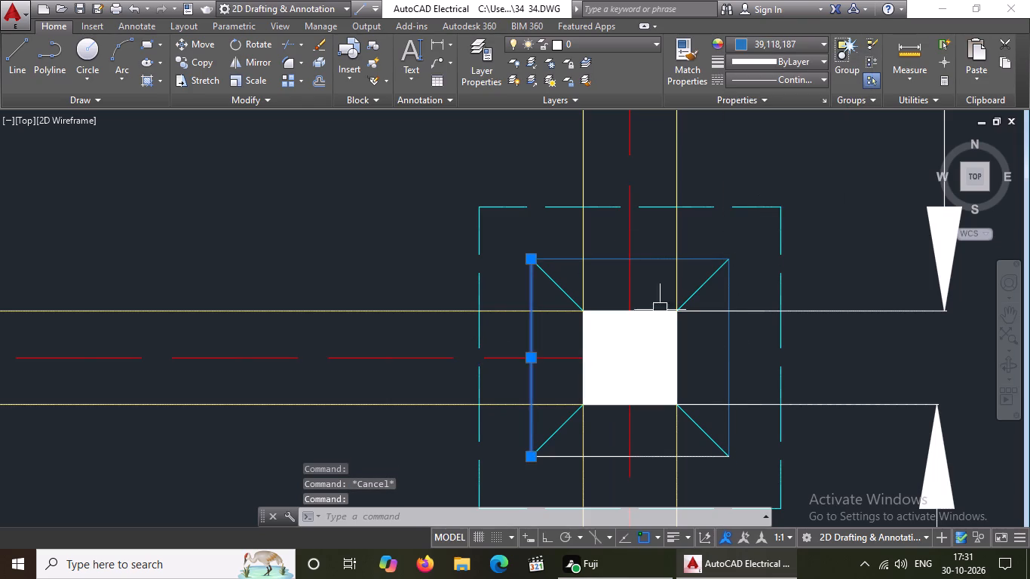
key(Escape)
drag(648, 456, 648, 449)
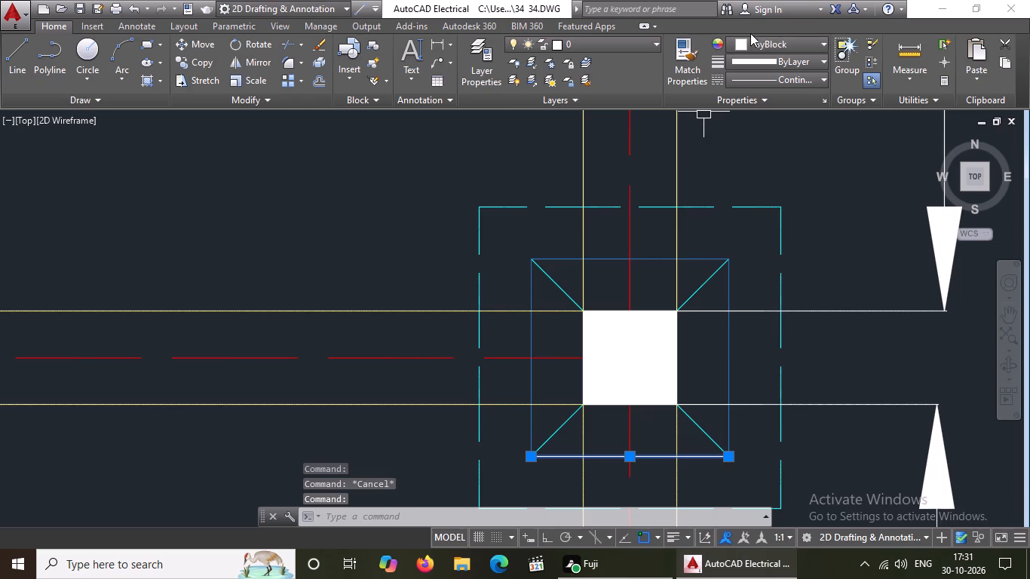
click(753, 41)
click(825, 134)
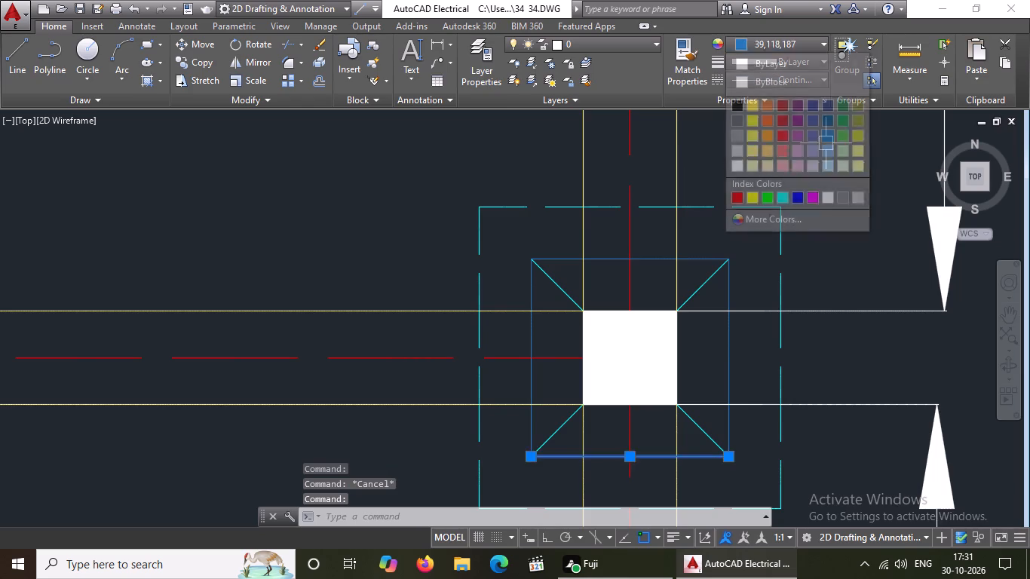
key(Escape)
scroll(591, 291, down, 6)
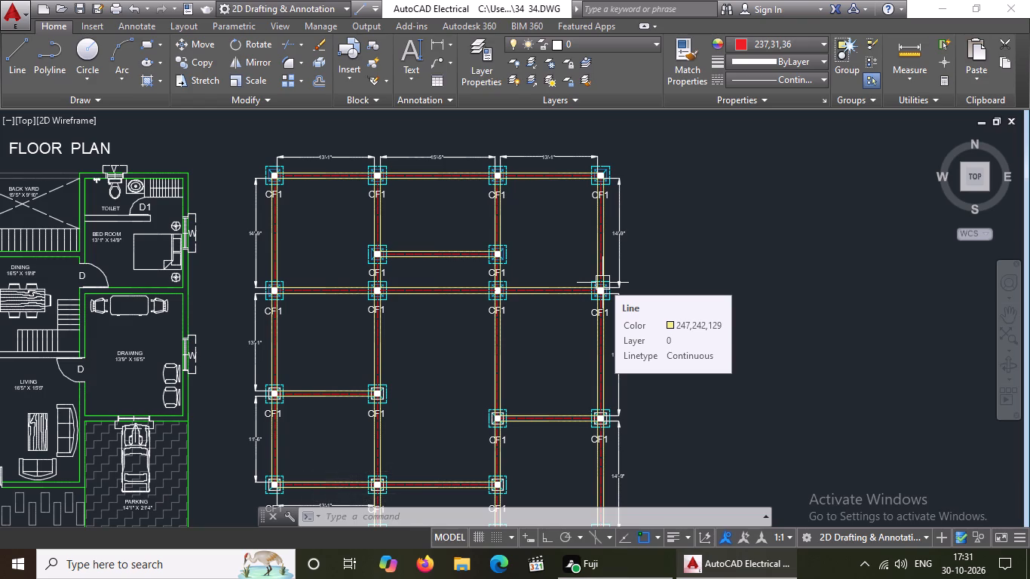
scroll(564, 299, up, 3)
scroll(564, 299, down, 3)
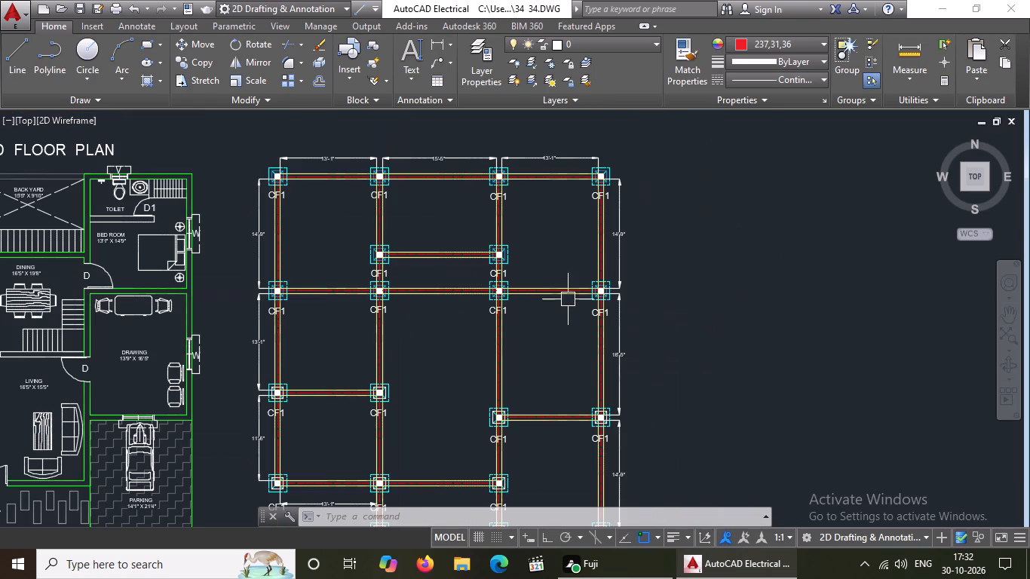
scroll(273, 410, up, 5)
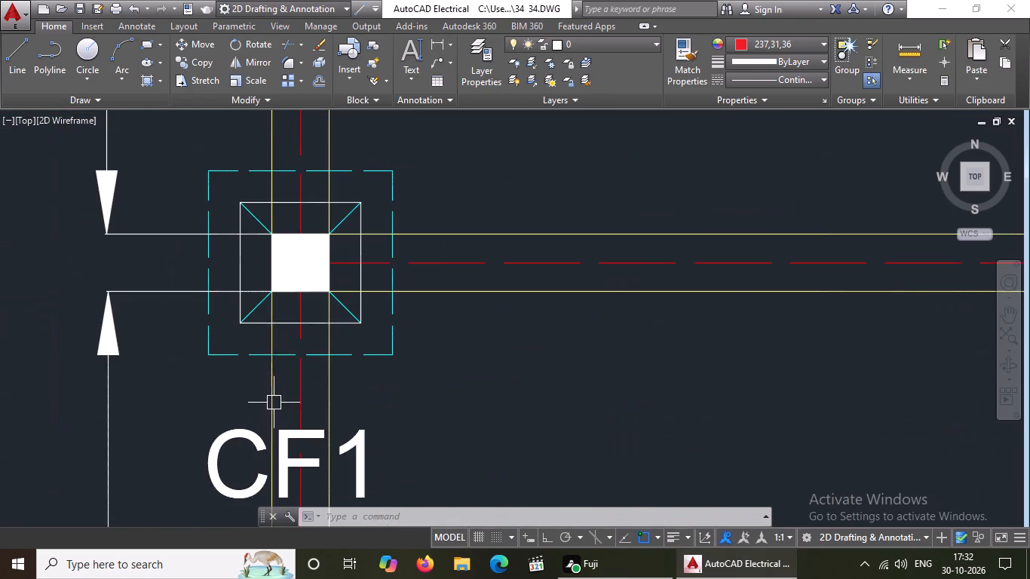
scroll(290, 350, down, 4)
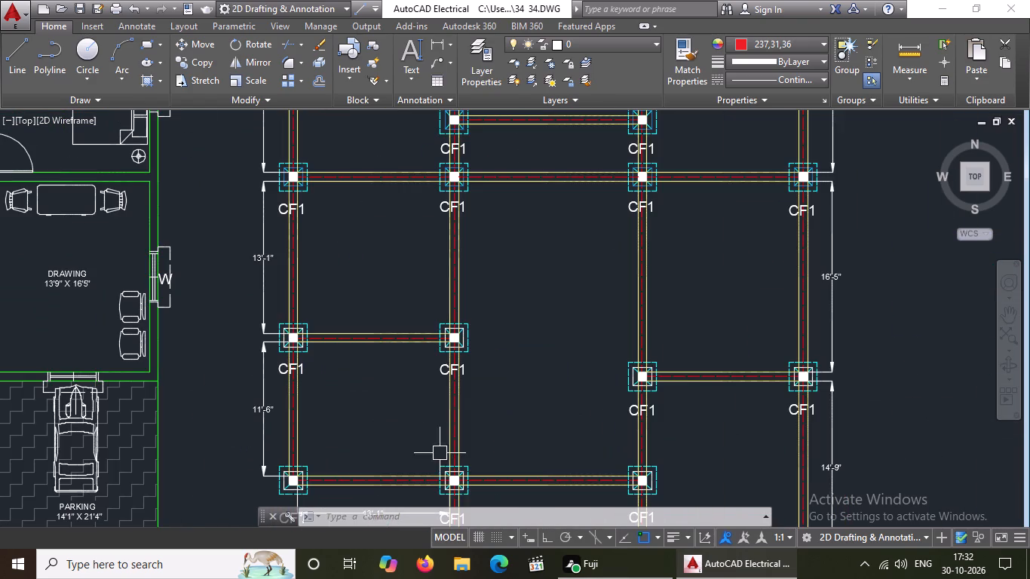
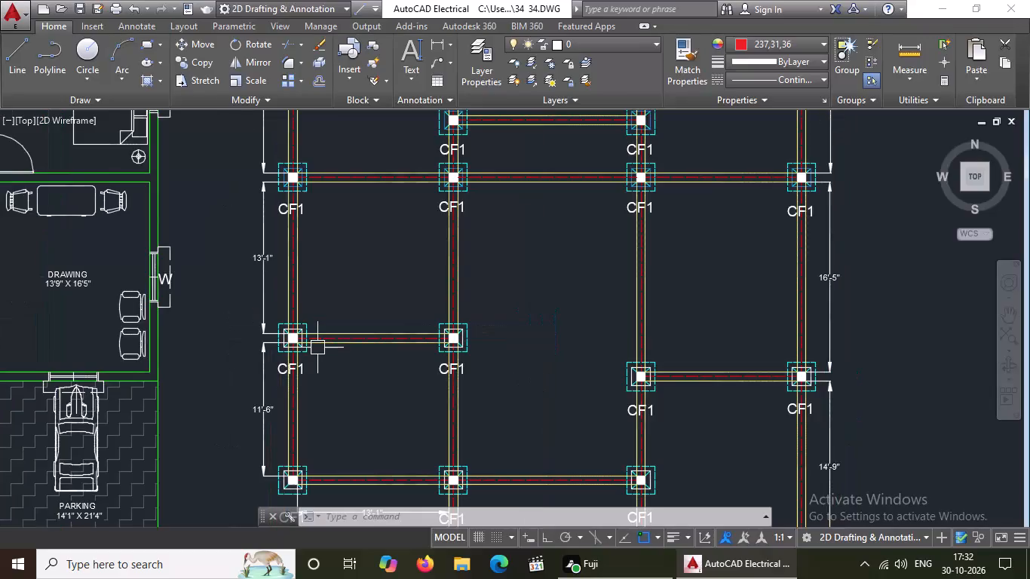
Recolour the north edge of the inner square of the fourth row's westernmost CF1 footing to blue 39,118,187.
scroll(290, 241, down, 1)
scroll(291, 165, up, 2)
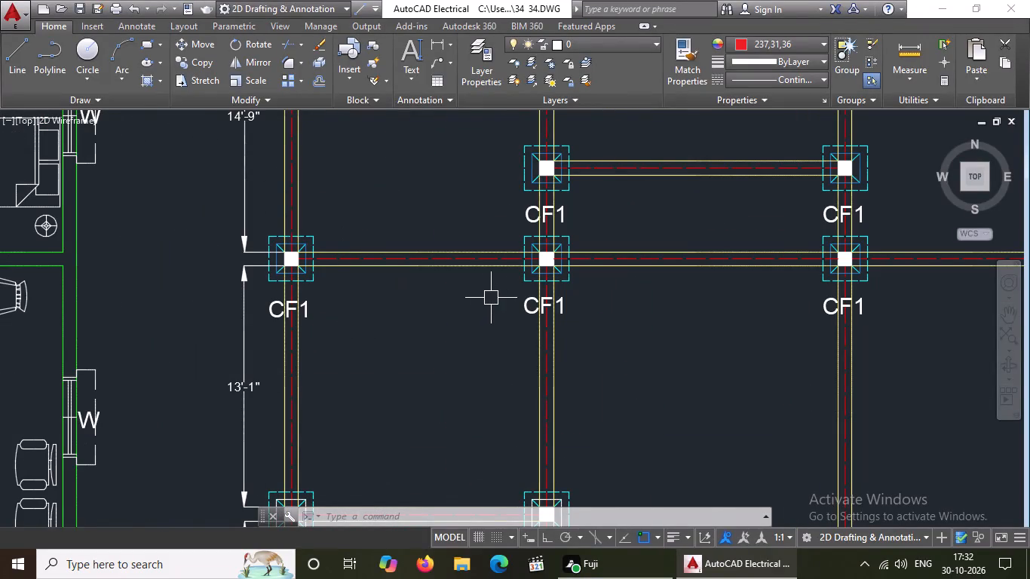
scroll(491, 296, down, 1)
scroll(317, 466, up, 4)
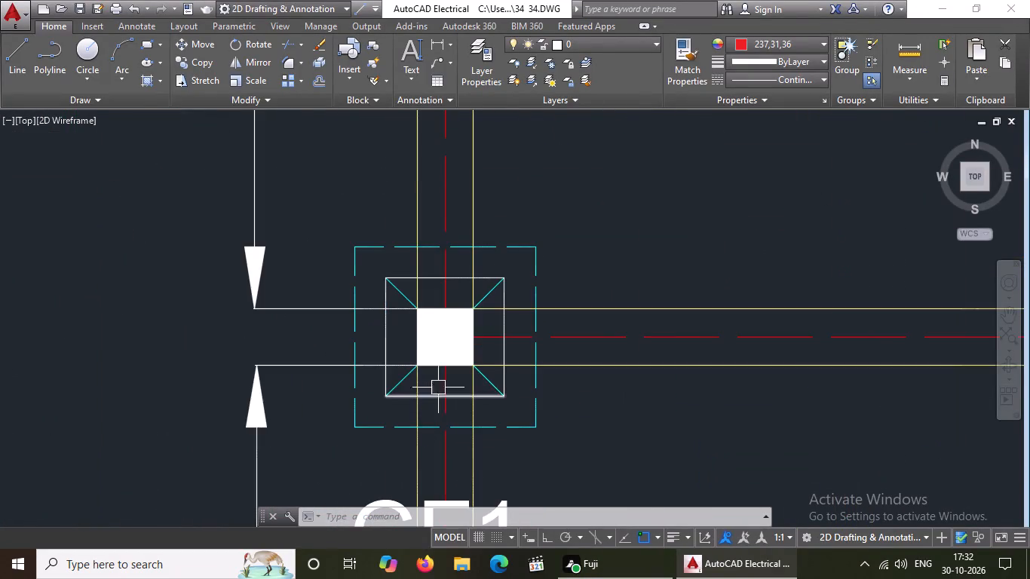
scroll(445, 335, up, 2)
click(409, 196)
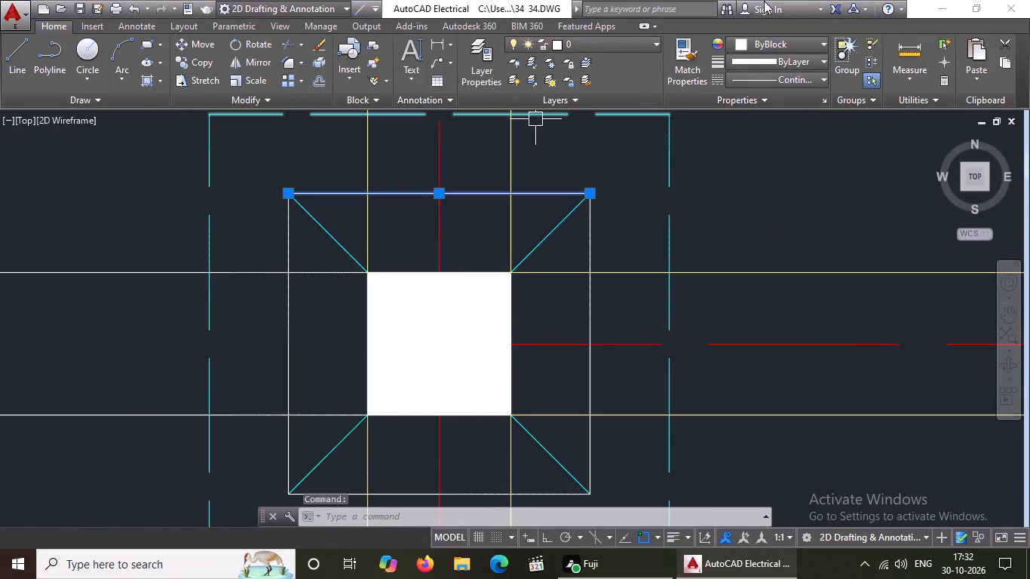
click(751, 40)
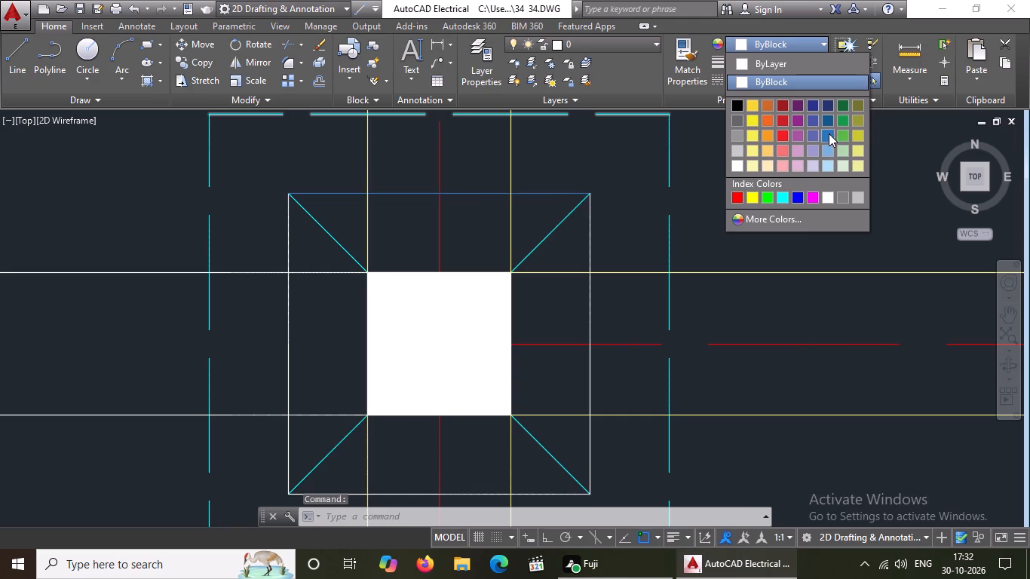
click(829, 133)
key(Escape)
Recolour the west edge of the fourth row's westernmost CF1 footing's inner square to blue 39,118,187.
scroll(480, 343, down, 5)
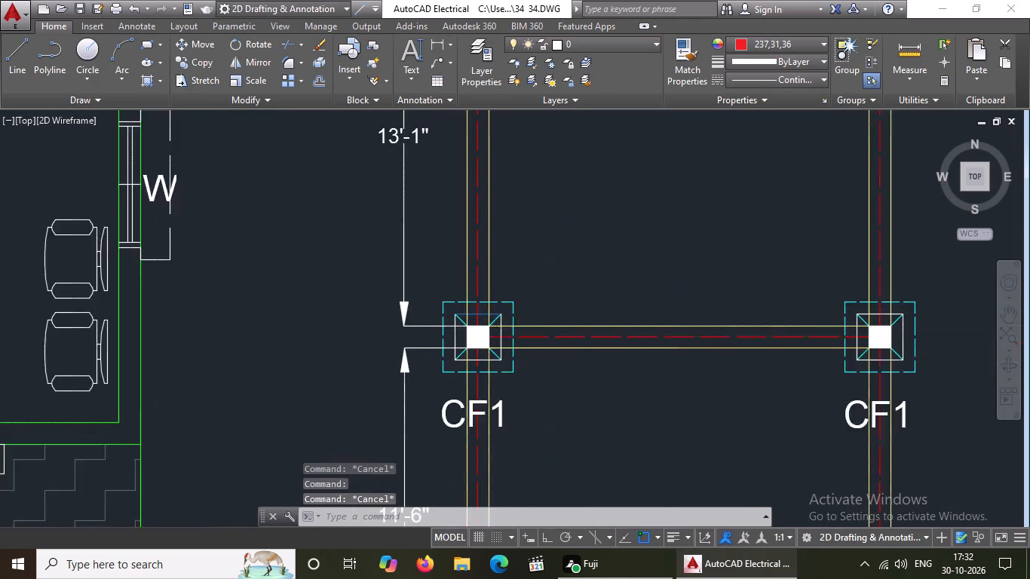
scroll(493, 323, down, 2)
scroll(498, 242, up, 2)
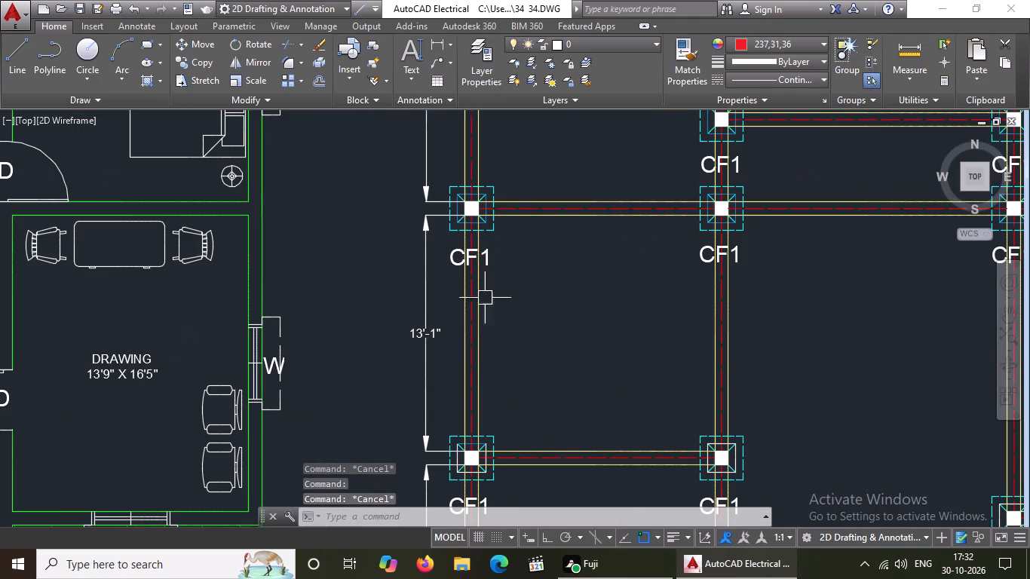
scroll(479, 400, down, 1)
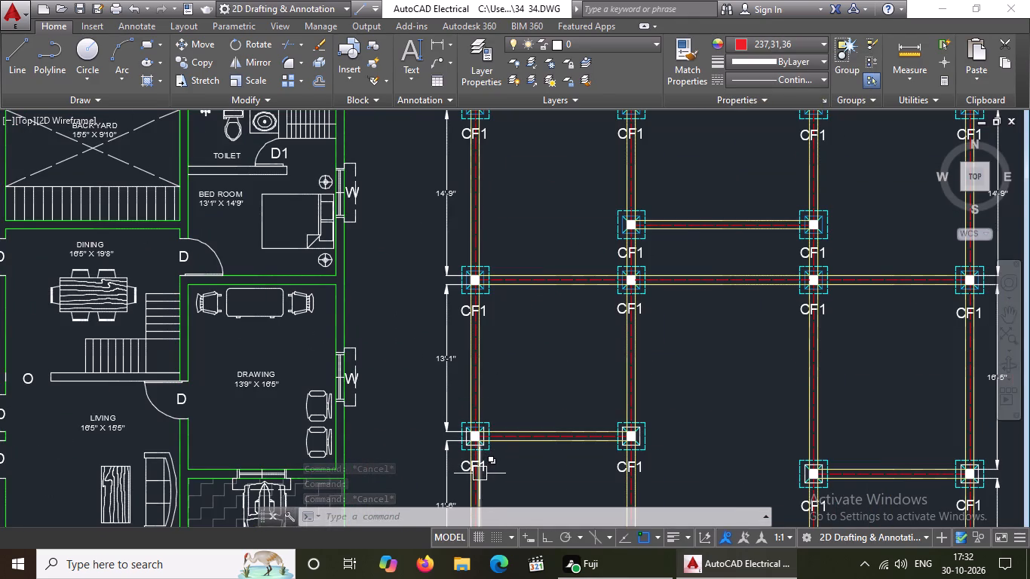
scroll(480, 473, up, 5)
scroll(444, 275, down, 2)
scroll(421, 240, up, 2)
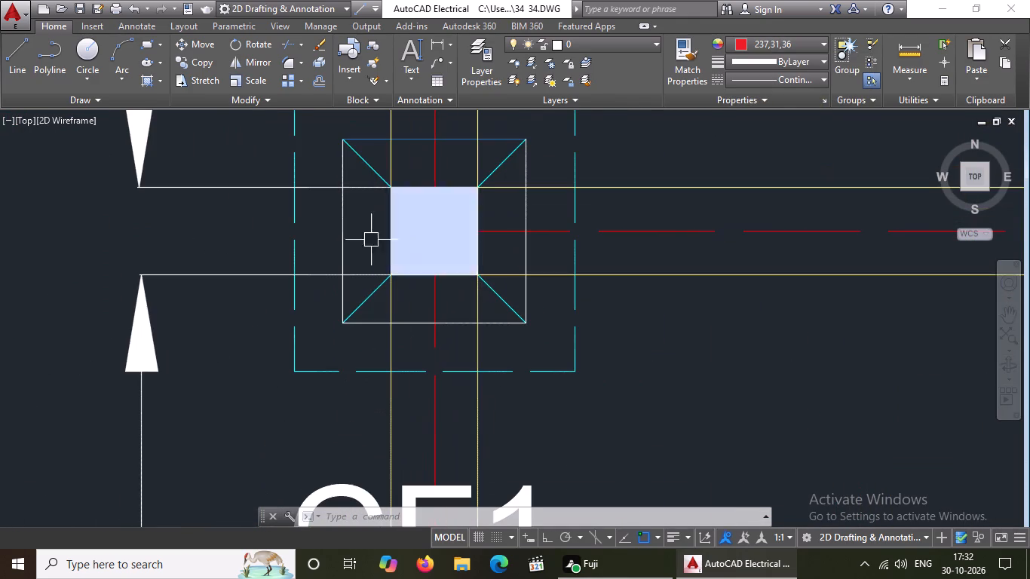
click(345, 234)
click(764, 41)
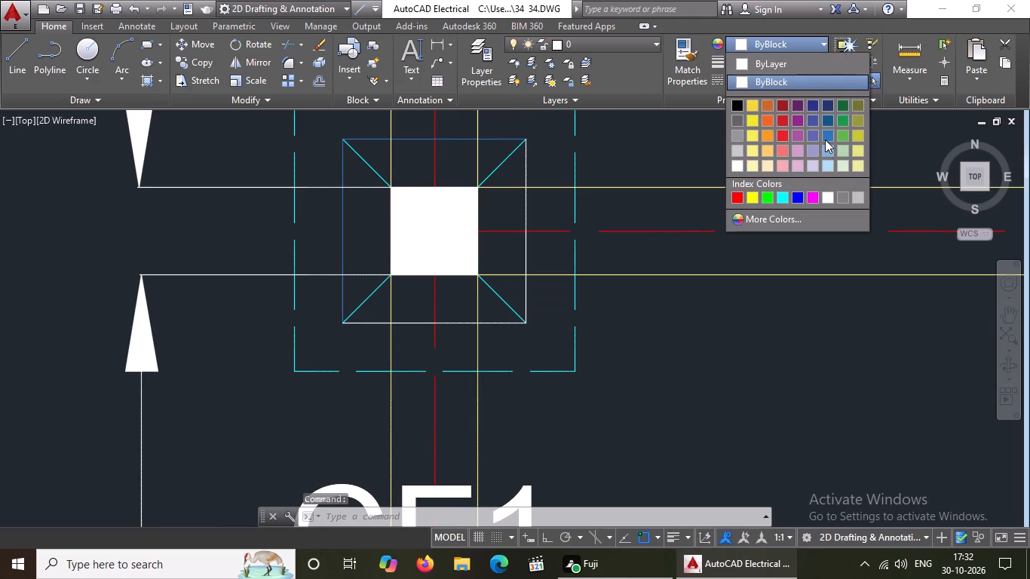
click(829, 131)
key(Escape)
Recolour the south and east edges of the fourth row's westernmost CF1 footing's inner square to blue 39,118,187.
click(418, 326)
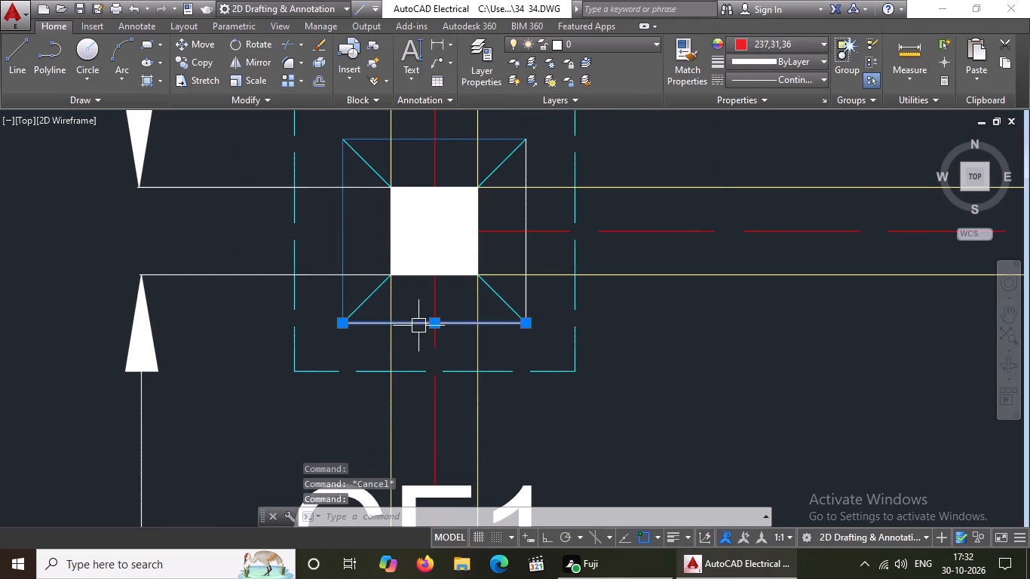
click(744, 44)
click(829, 133)
key(Escape)
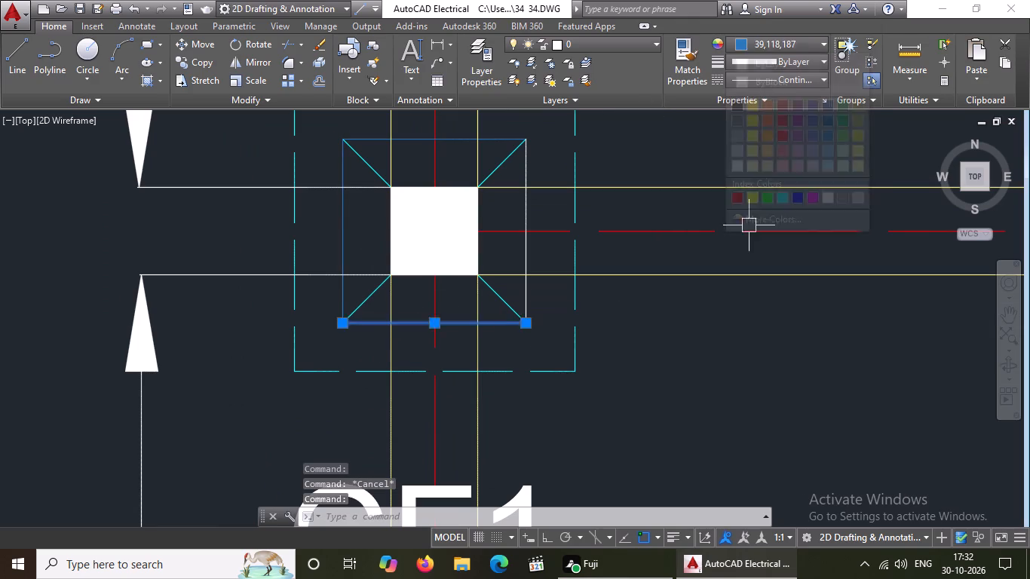
click(527, 253)
drag(796, 41, 795, 54)
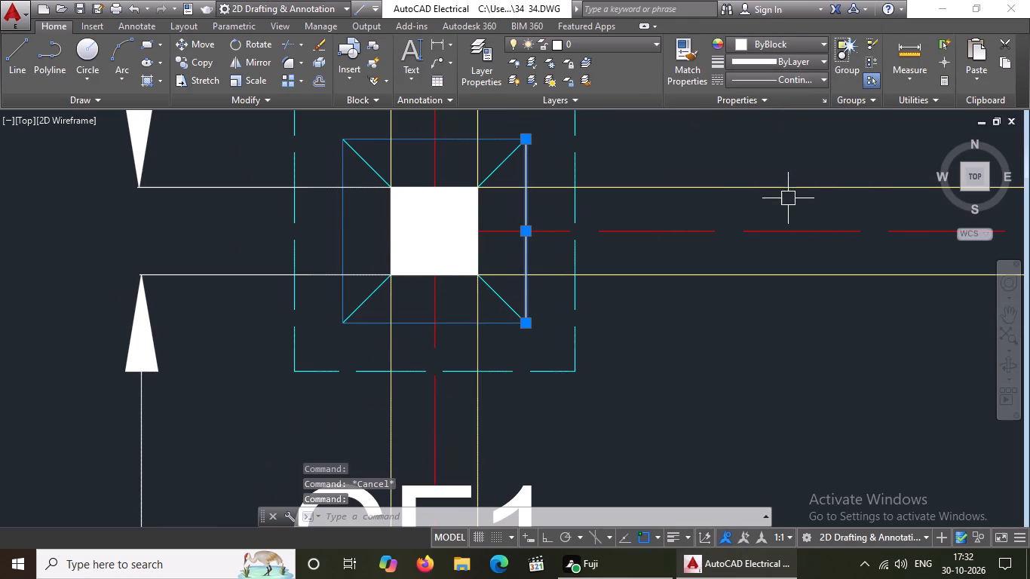
click(792, 42)
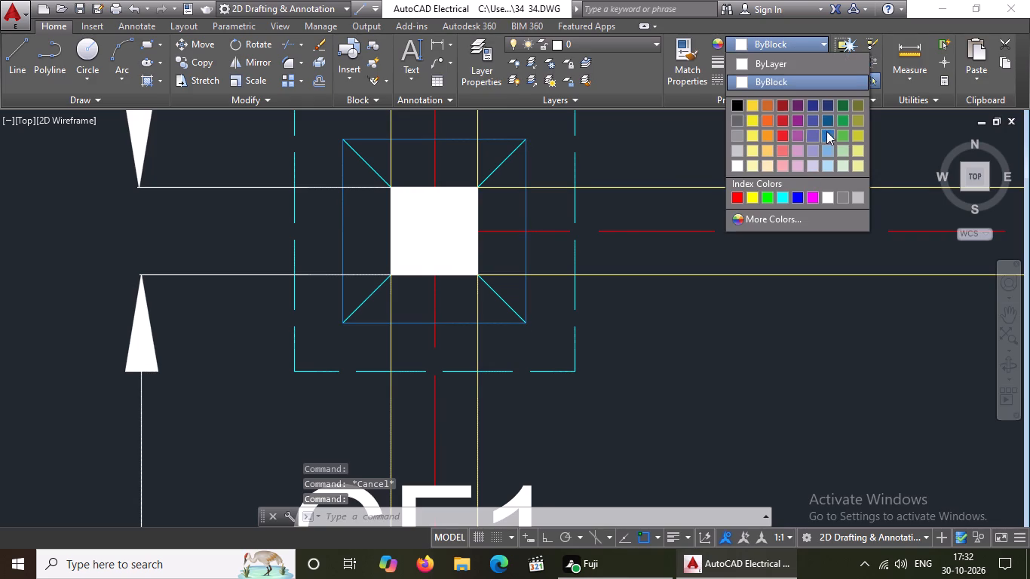
click(828, 130)
key(Escape)
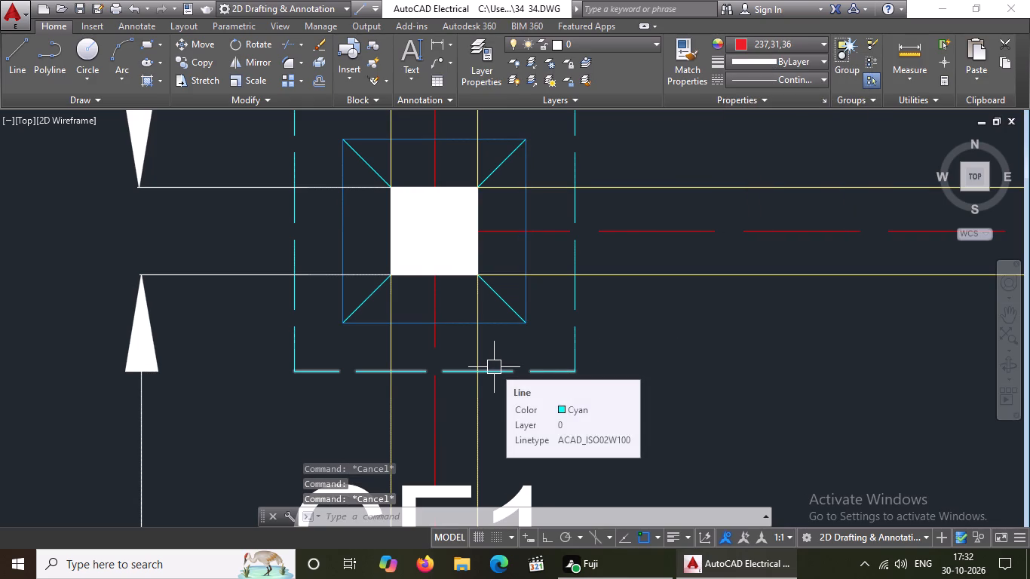
Recolour the north and west edges of the inner square of the fourth row's second CF1 footing from the west to blue 39,118,187.
scroll(467, 205, down, 3)
key(Escape)
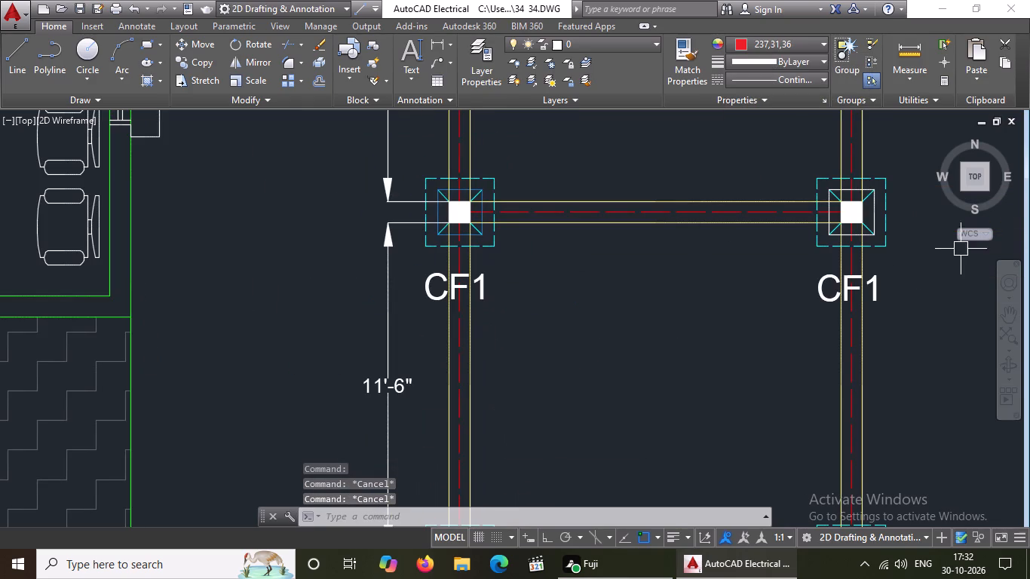
scroll(887, 199, up, 3)
click(749, 158)
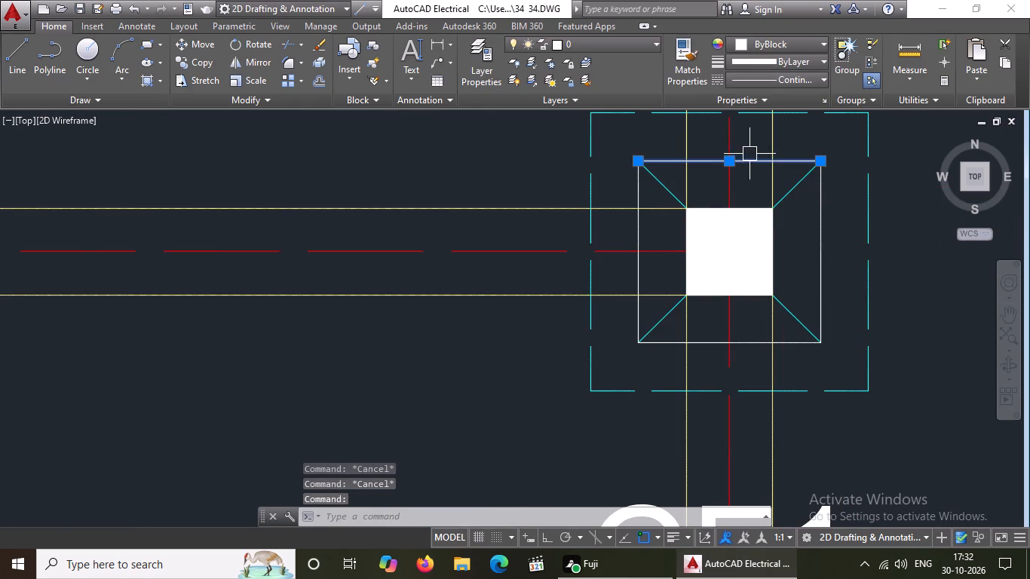
click(783, 41)
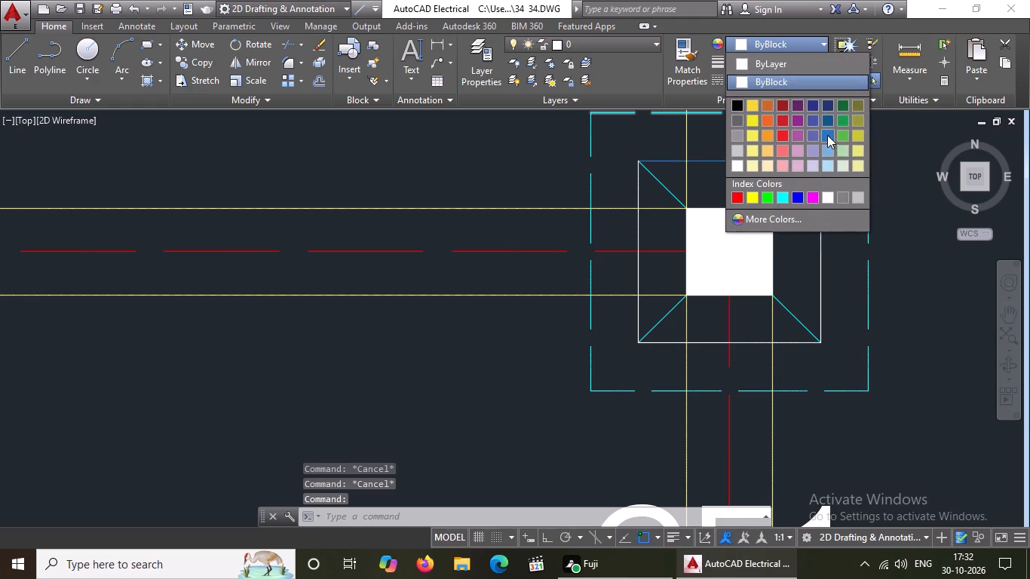
click(826, 134)
key(Escape)
click(639, 231)
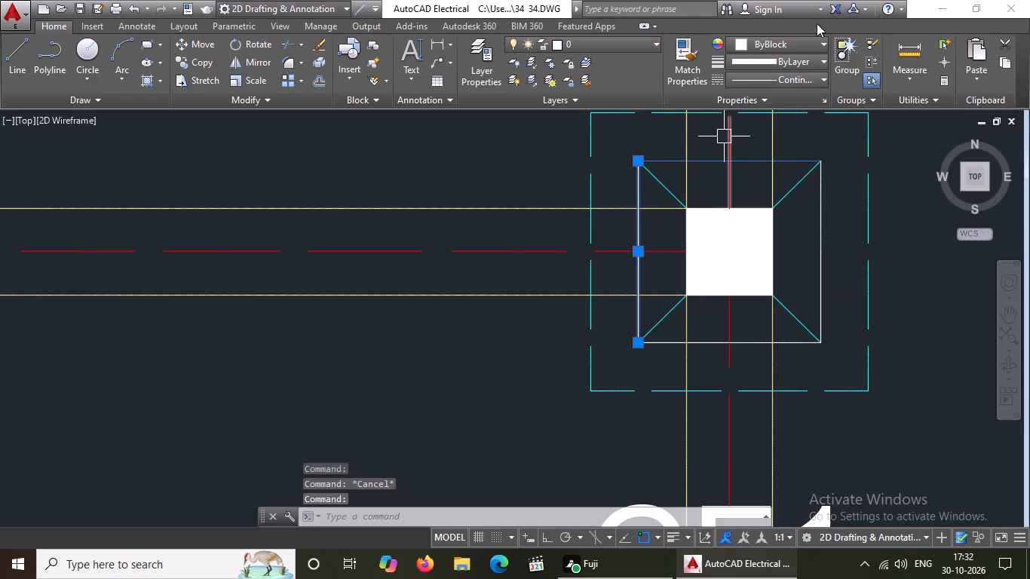
click(803, 46)
click(825, 133)
key(Escape)
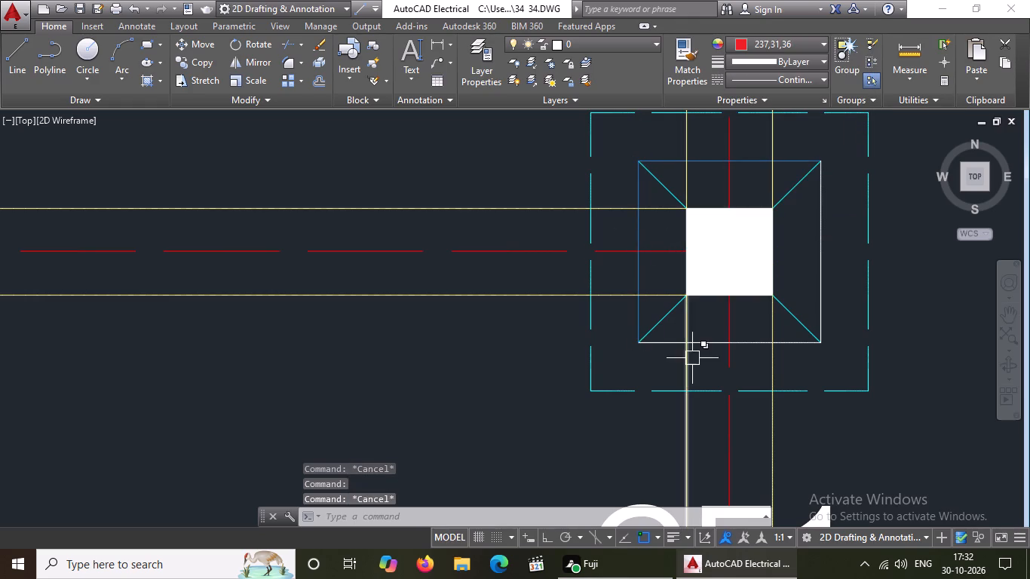
Recolour the south and east edges of the fourth row's second CF1 footing's inner square to blue 39,118,187.
click(699, 342)
click(813, 46)
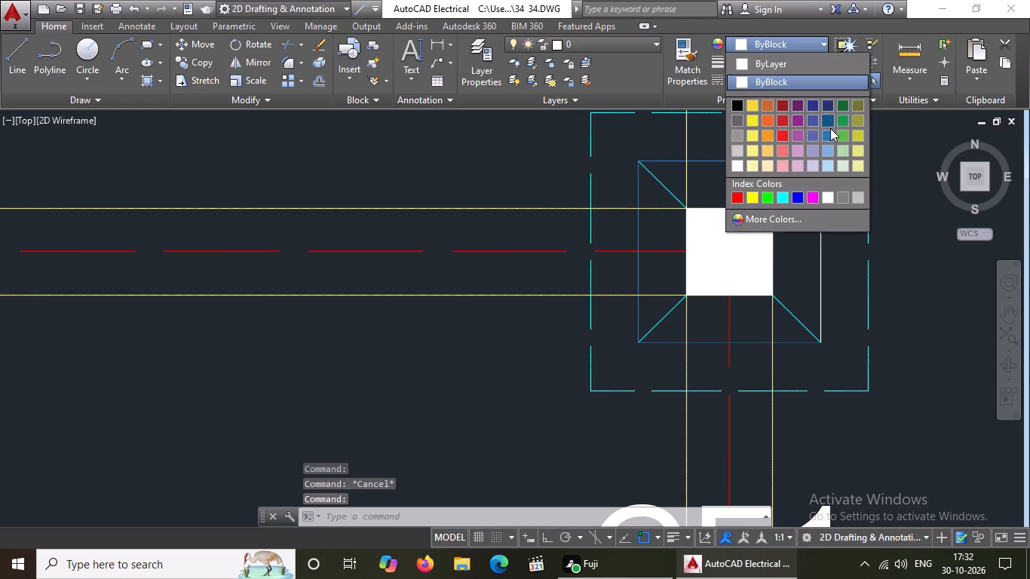
click(831, 136)
key(Escape)
click(813, 261)
double_click(824, 246)
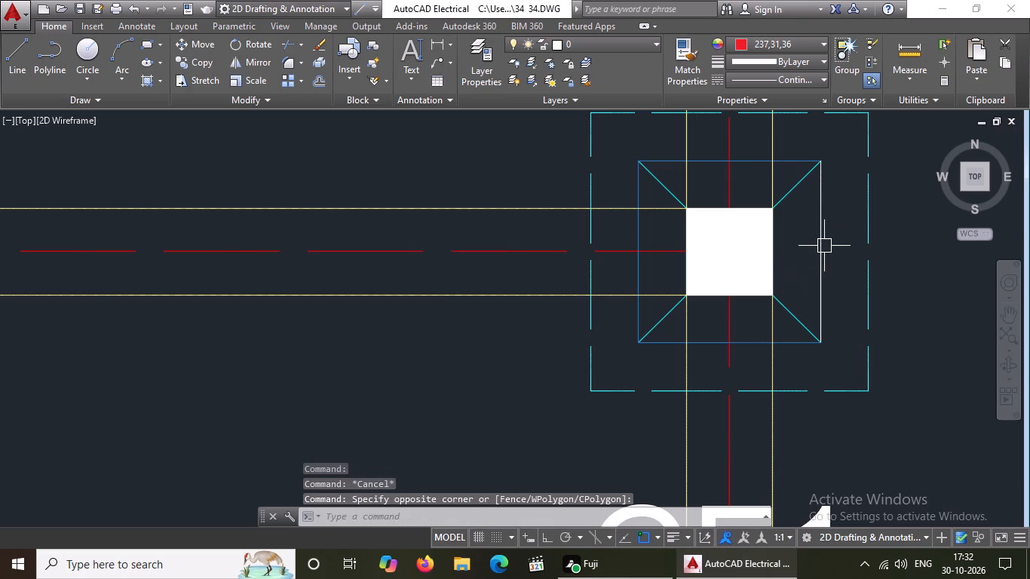
click(822, 254)
click(786, 47)
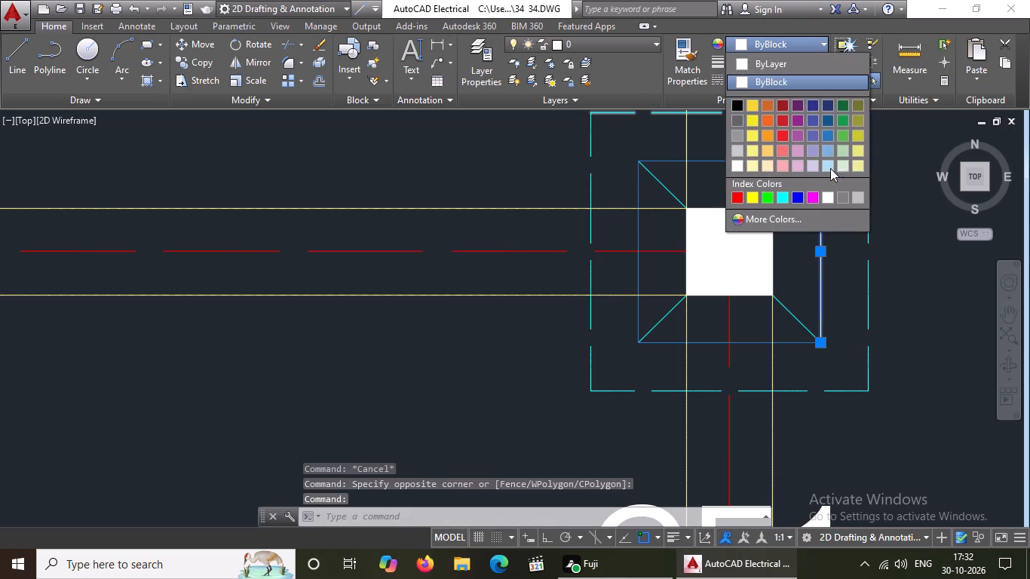
click(827, 138)
key(Escape)
Recolour the inner square's north edge to blue 39,118,187 on the third CF1 footing from the west, 16'-5" south of the third row.
scroll(704, 248, down, 4)
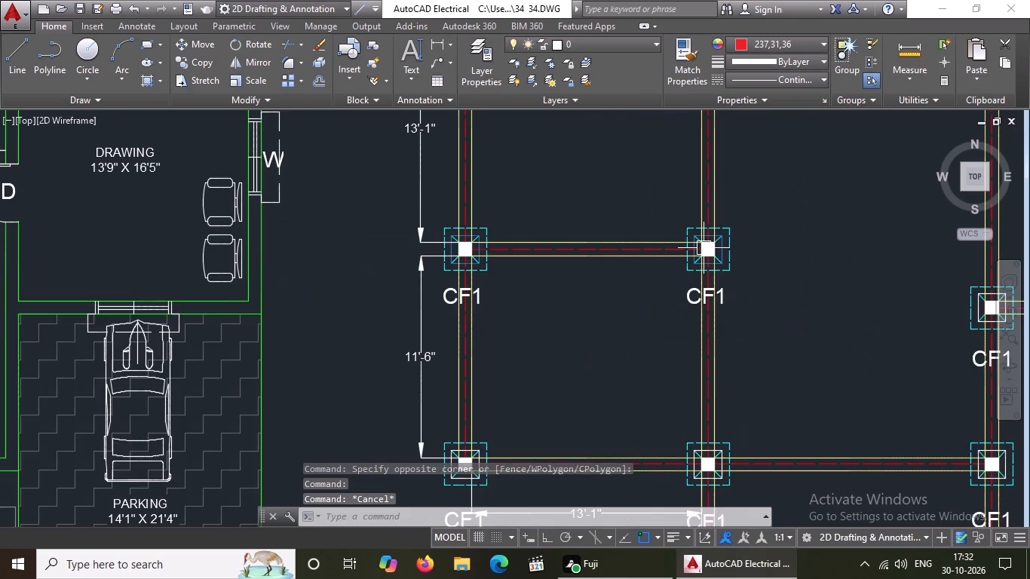
scroll(704, 248, down, 2)
scroll(716, 244, up, 3)
scroll(716, 244, down, 3)
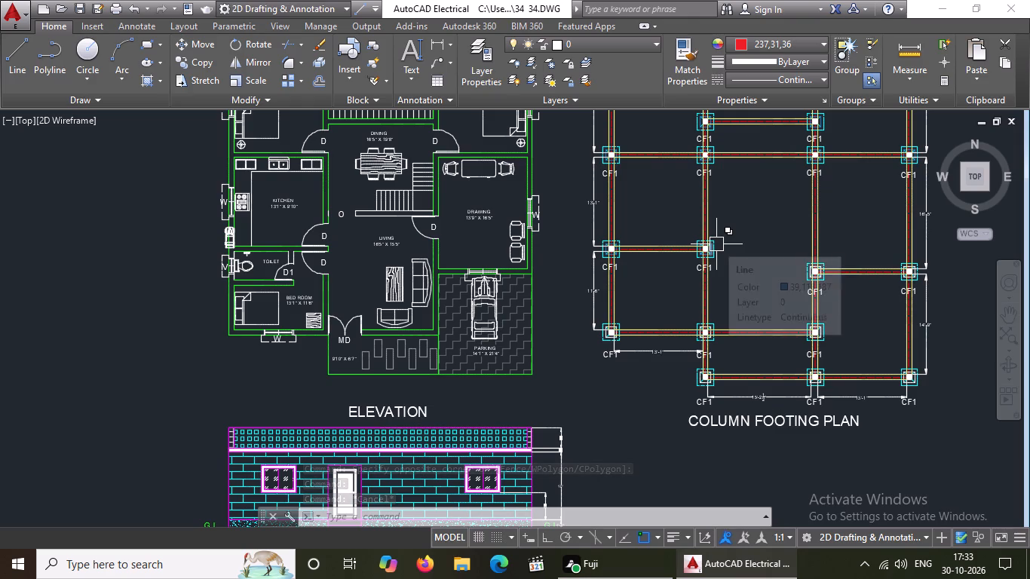
scroll(706, 253, up, 3)
scroll(706, 253, down, 2)
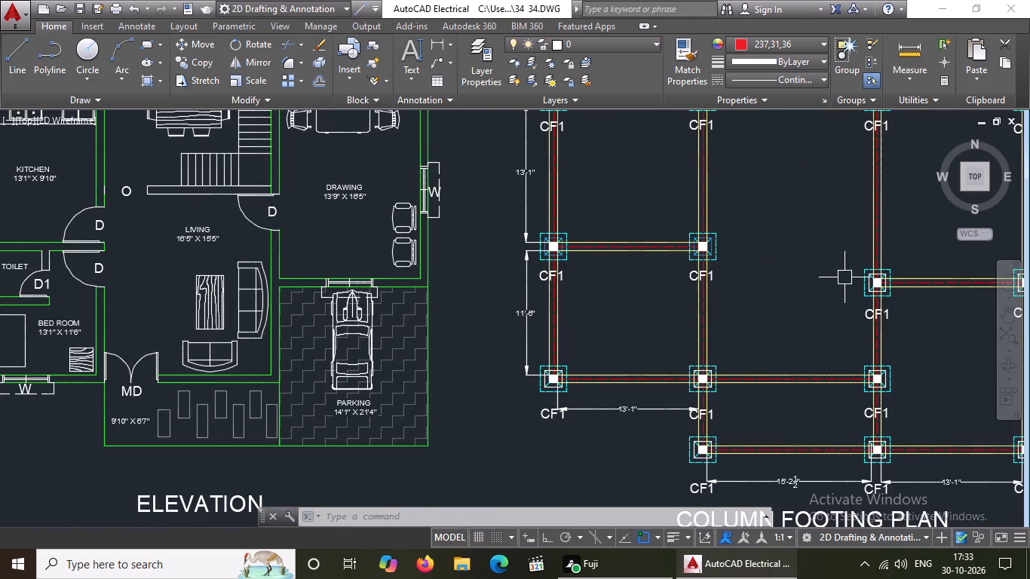
scroll(877, 277, down, 1)
scroll(941, 275, up, 1)
scroll(854, 284, up, 2)
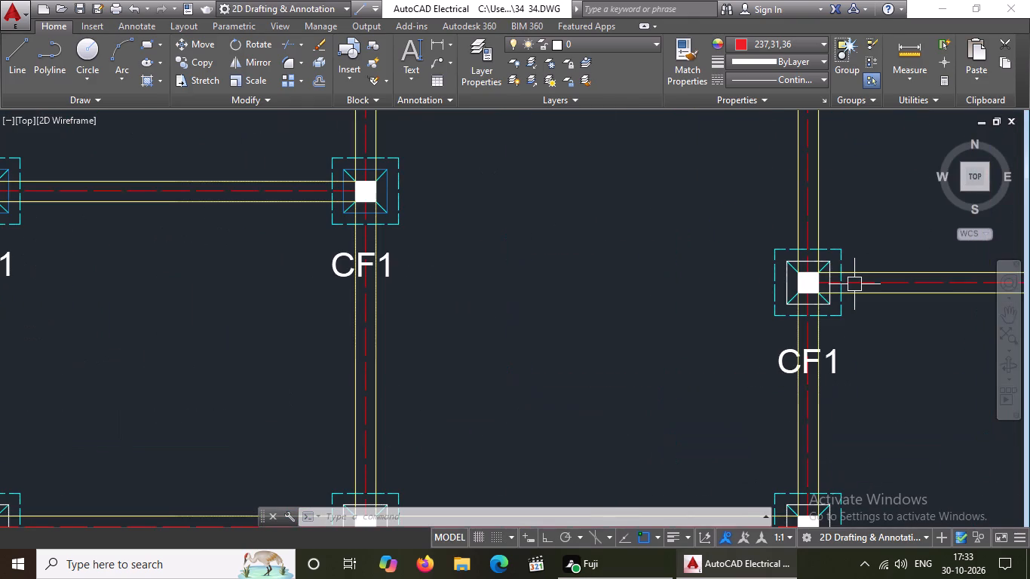
scroll(829, 251, up, 3)
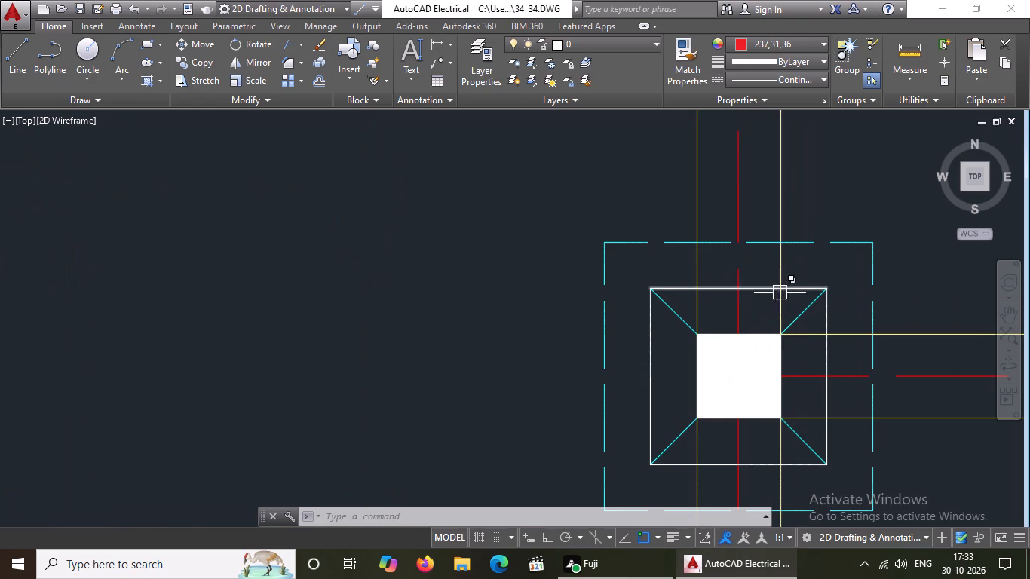
click(808, 286)
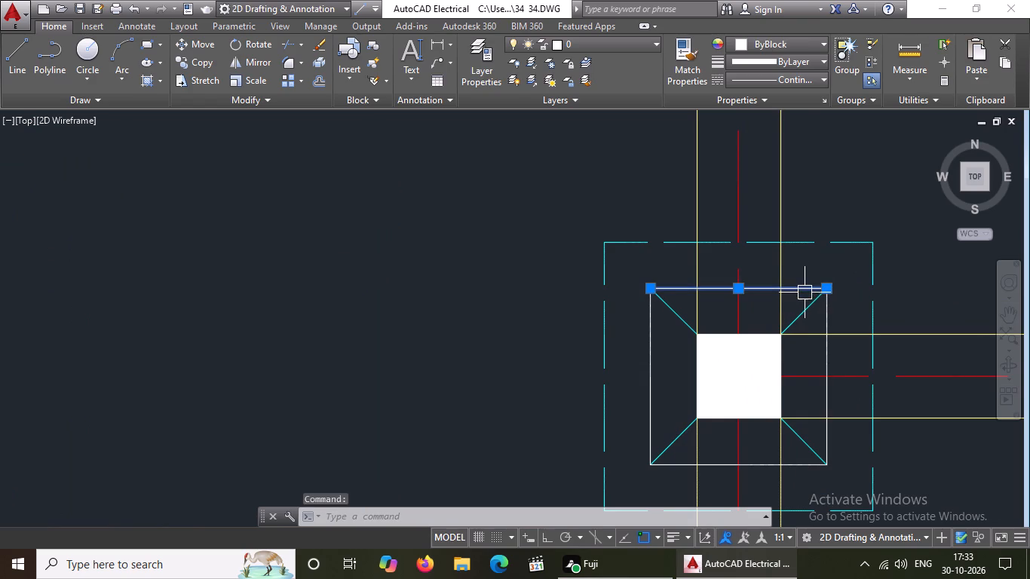
click(791, 41)
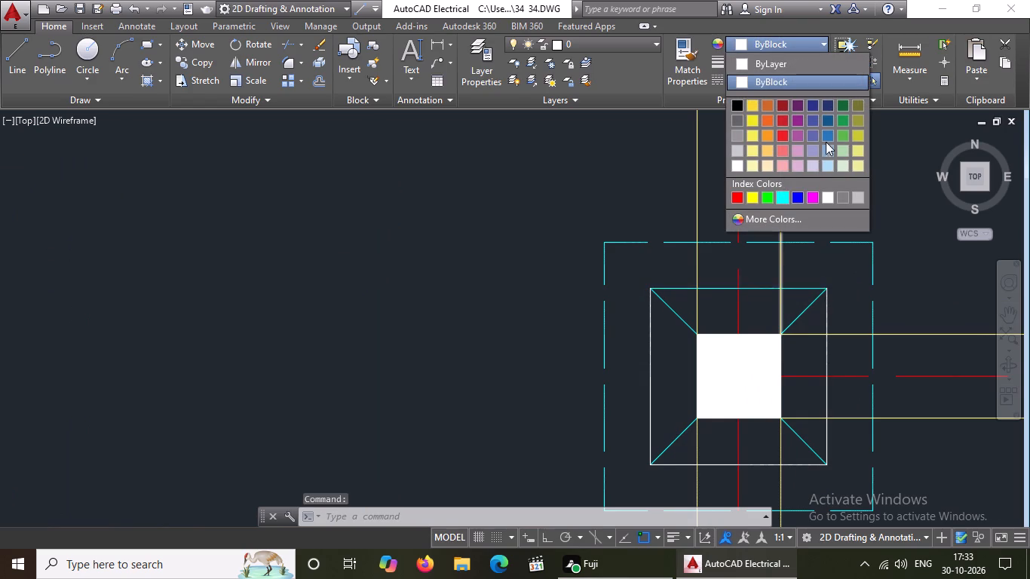
click(829, 133)
key(Escape)
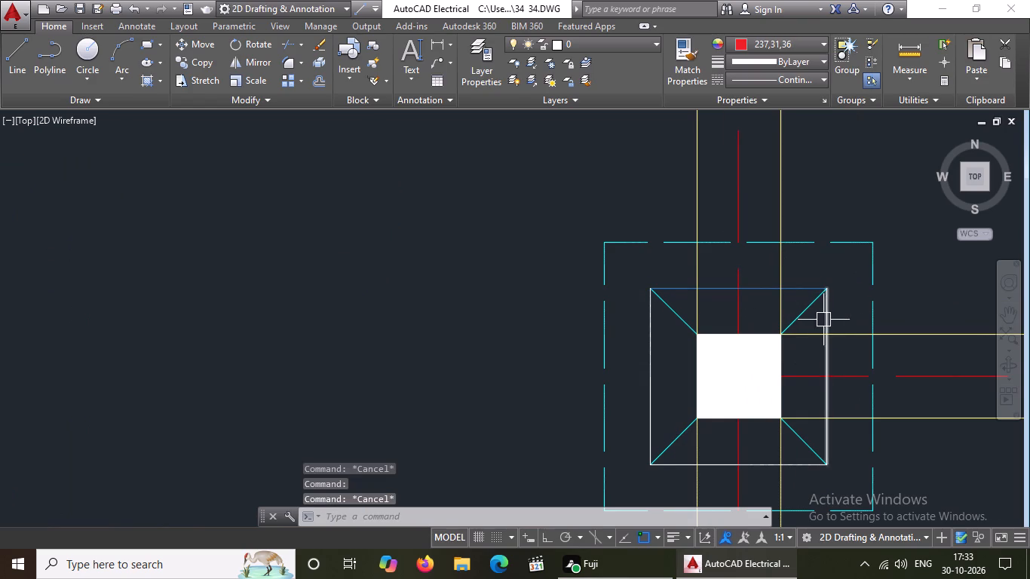
Recolour the east edge of that same third CF1 footing's inner square to blue 39,118,187.
click(822, 321)
click(789, 46)
click(824, 136)
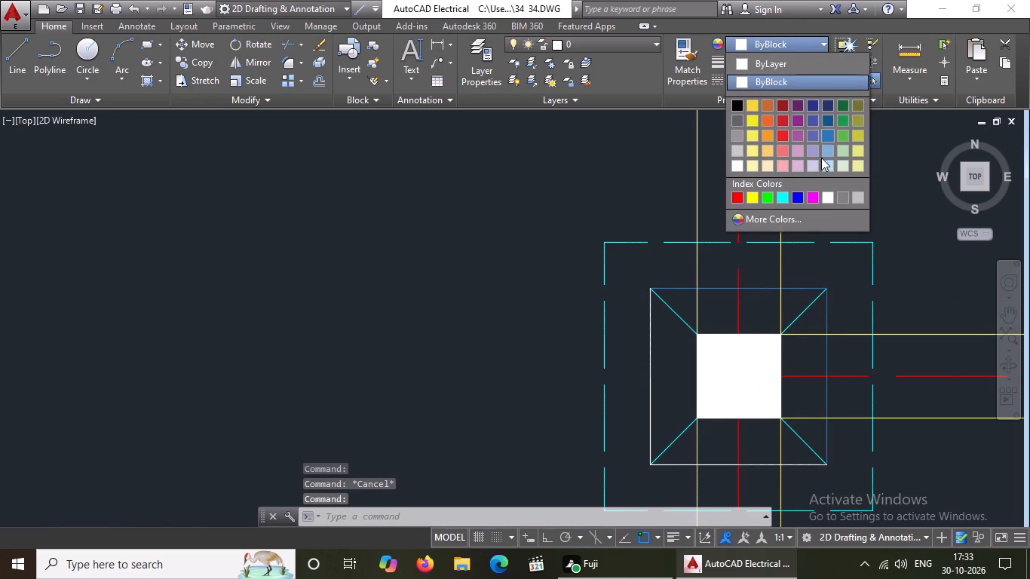
scroll(740, 262, down, 3)
key(Escape)
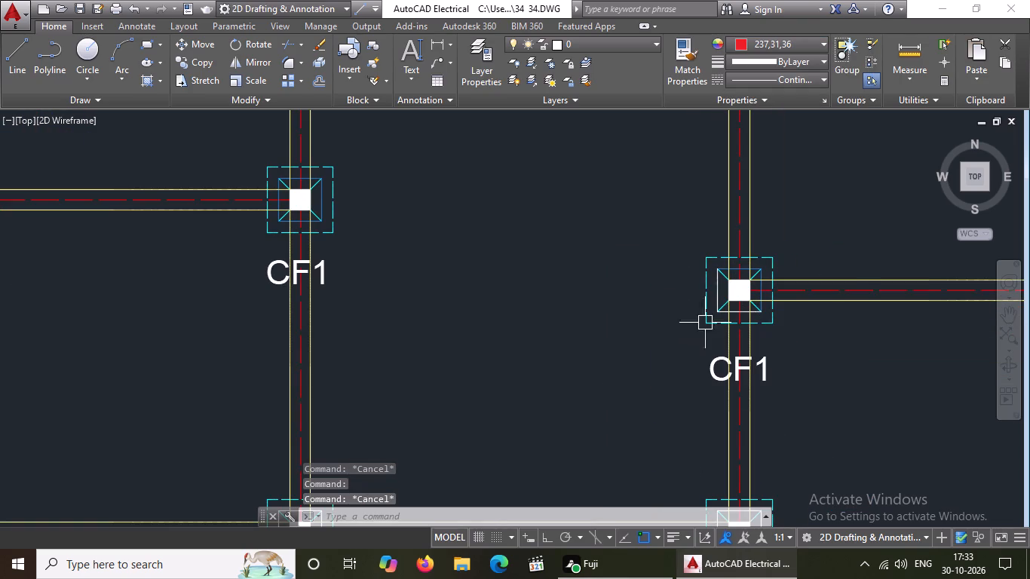
Recolour the west edge of the same third CF1 footing's inner square to blue 39,118,187.
scroll(734, 292, up, 1)
click(707, 286)
click(793, 44)
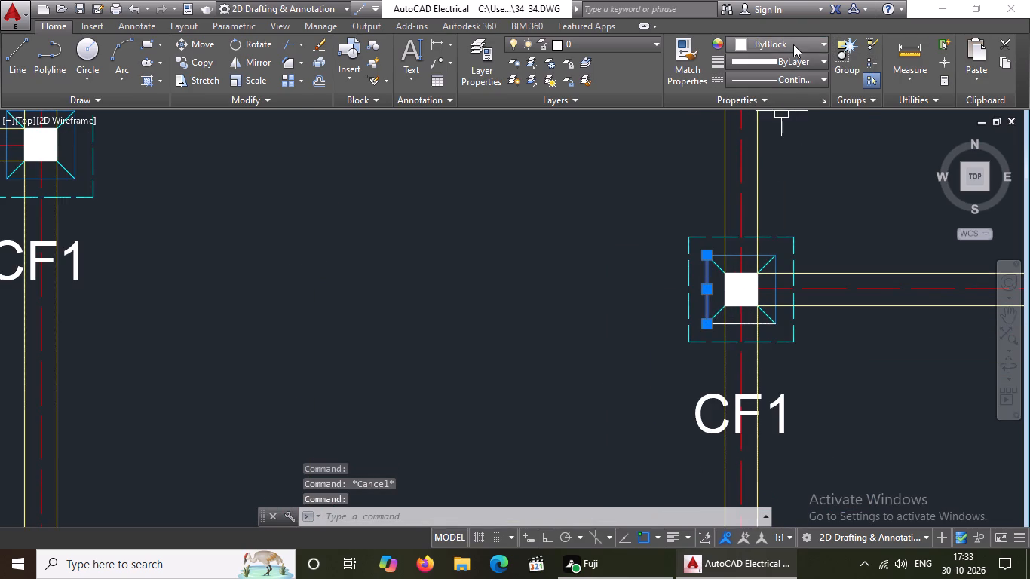
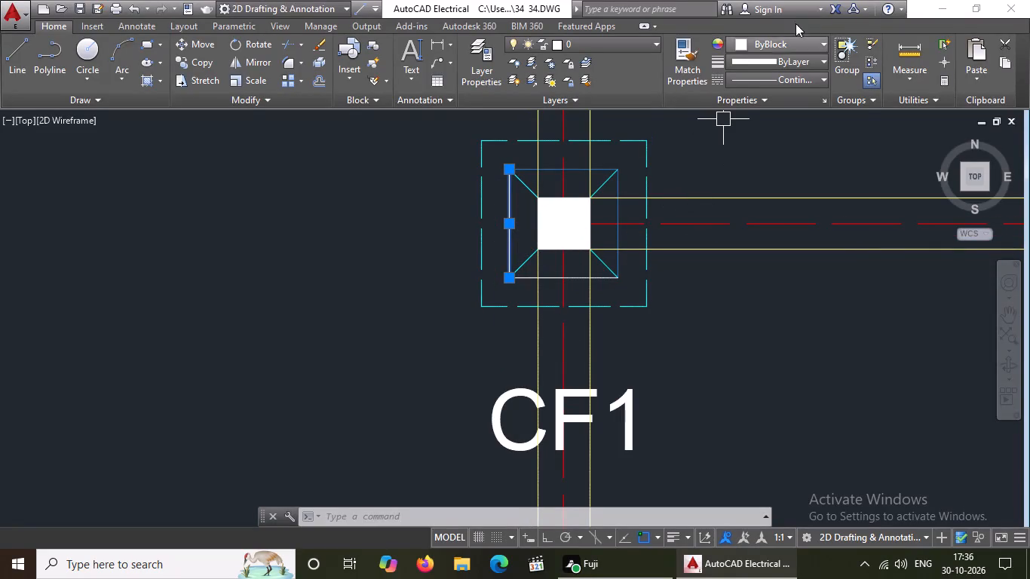
Recolour the west and south edges of the fourth row's third CF1 footing's inner square to blue 39,118,187.
click(797, 43)
click(828, 134)
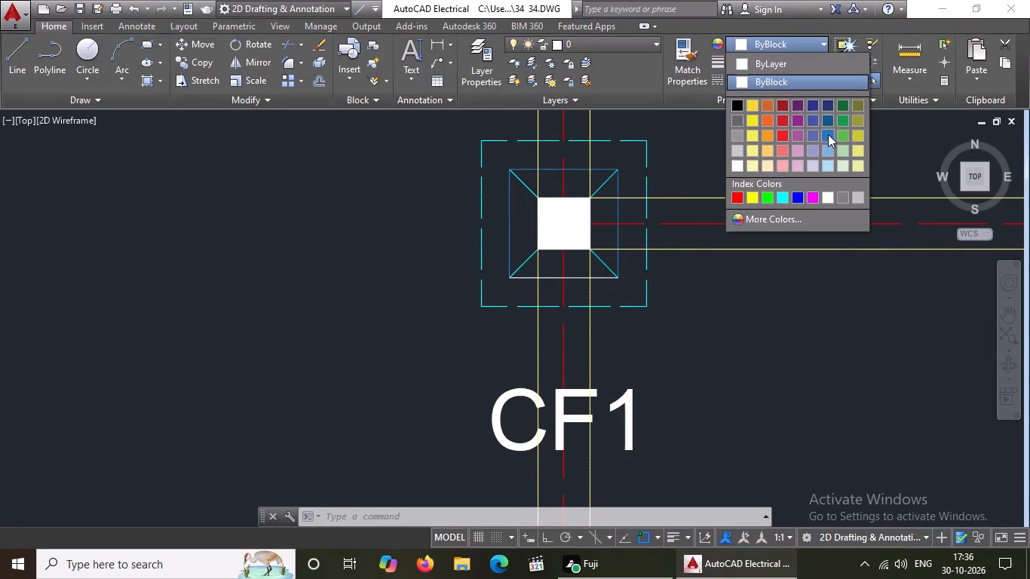
key(Escape)
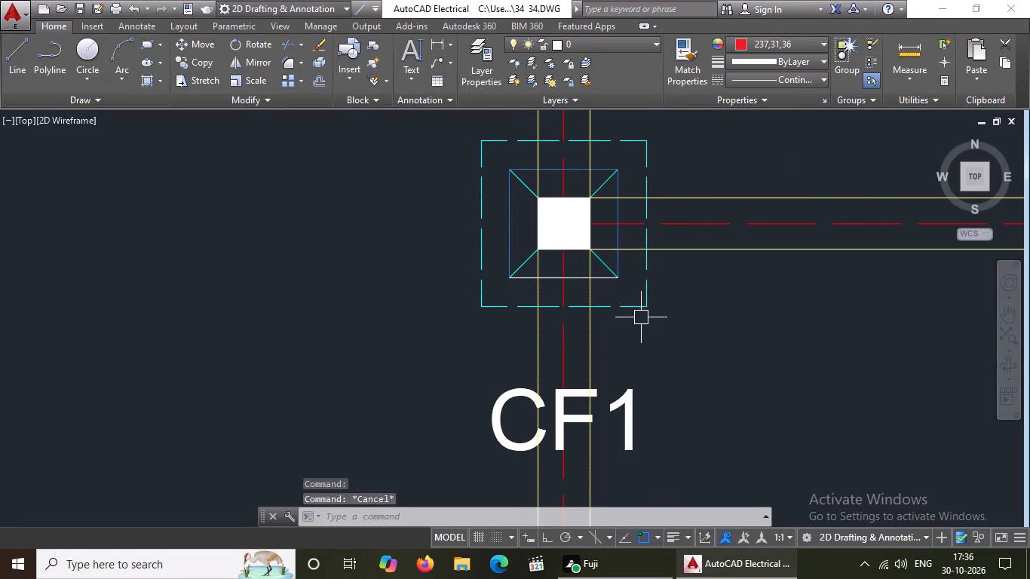
click(574, 276)
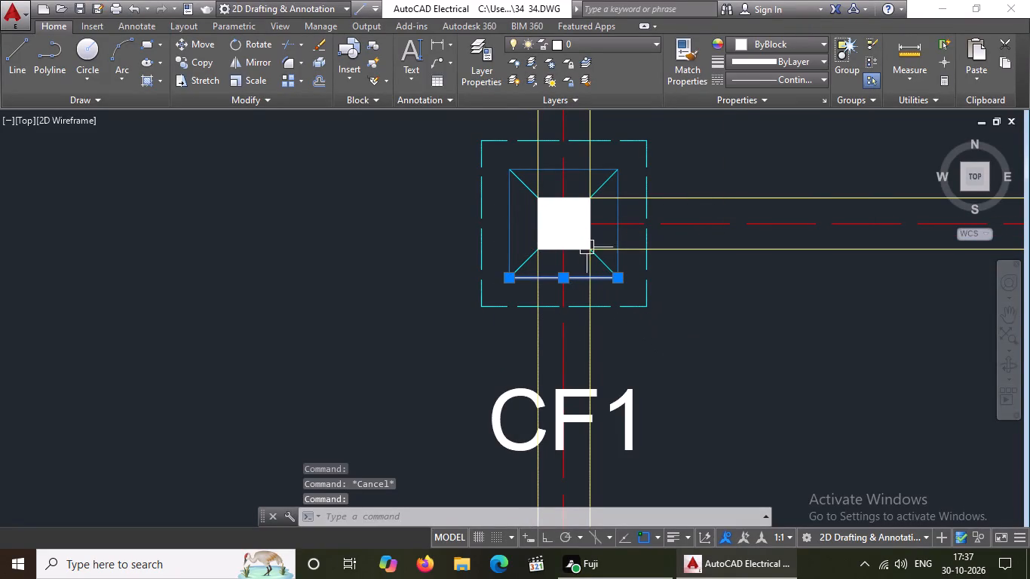
click(795, 42)
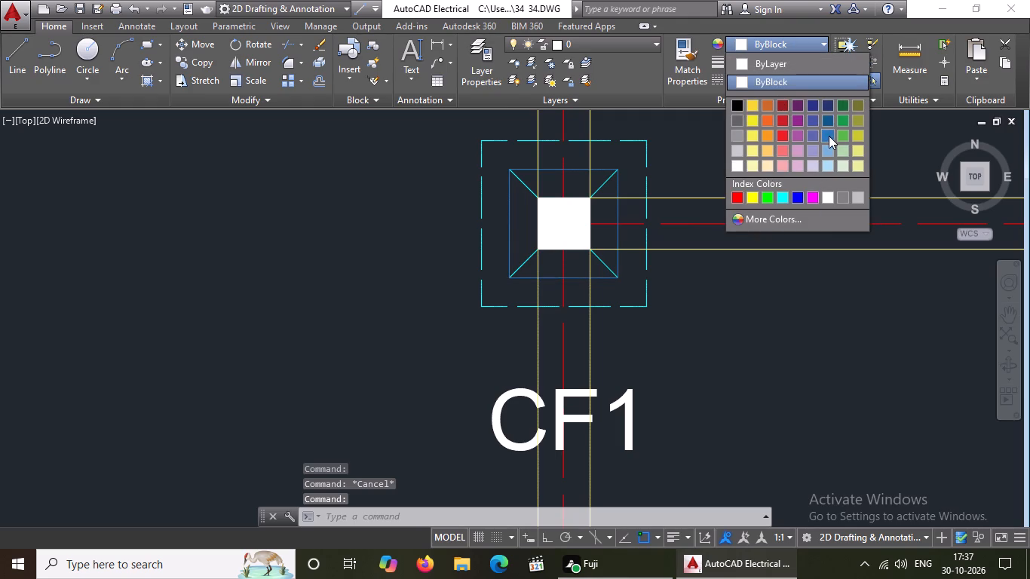
click(829, 136)
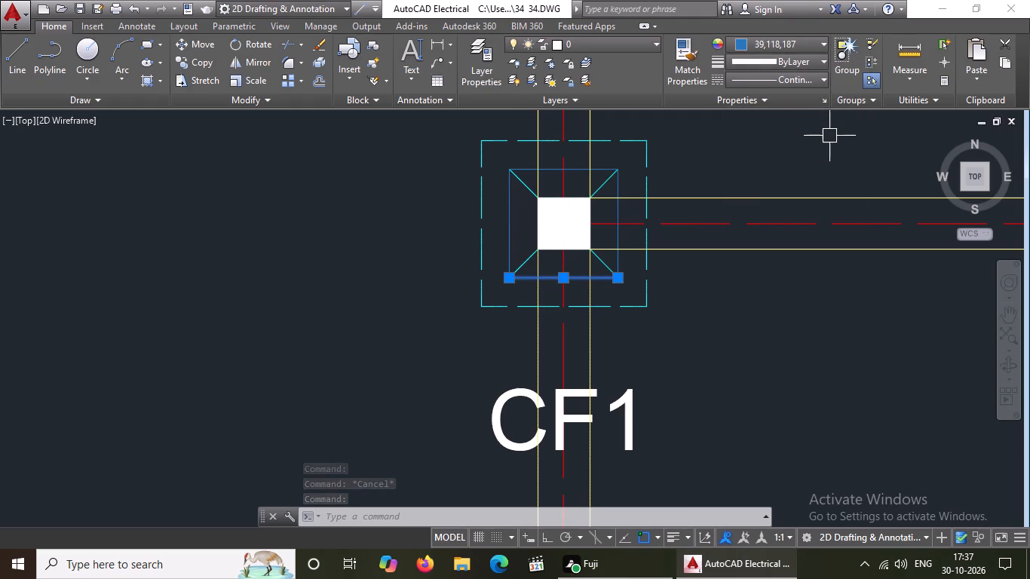
key(Escape)
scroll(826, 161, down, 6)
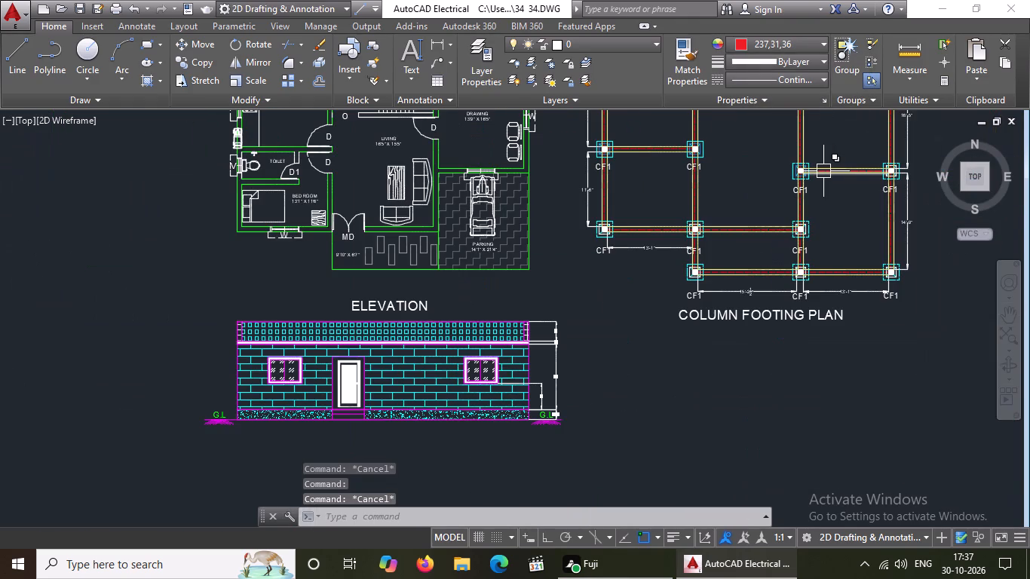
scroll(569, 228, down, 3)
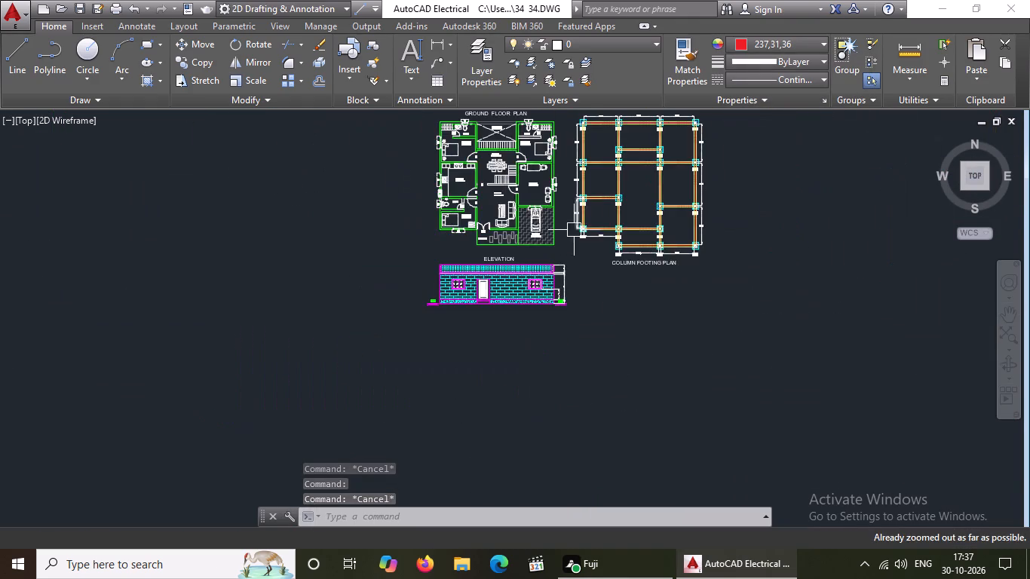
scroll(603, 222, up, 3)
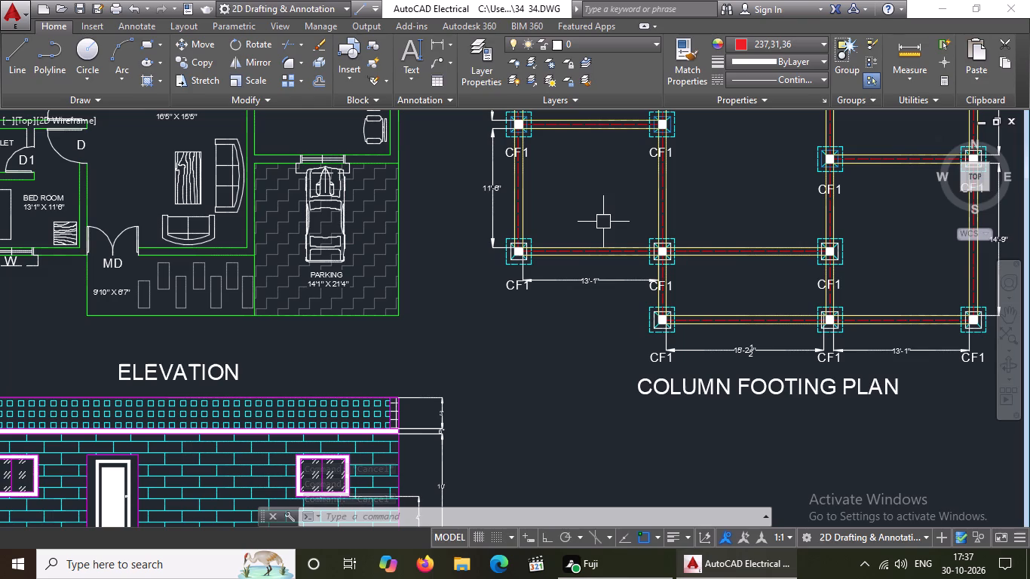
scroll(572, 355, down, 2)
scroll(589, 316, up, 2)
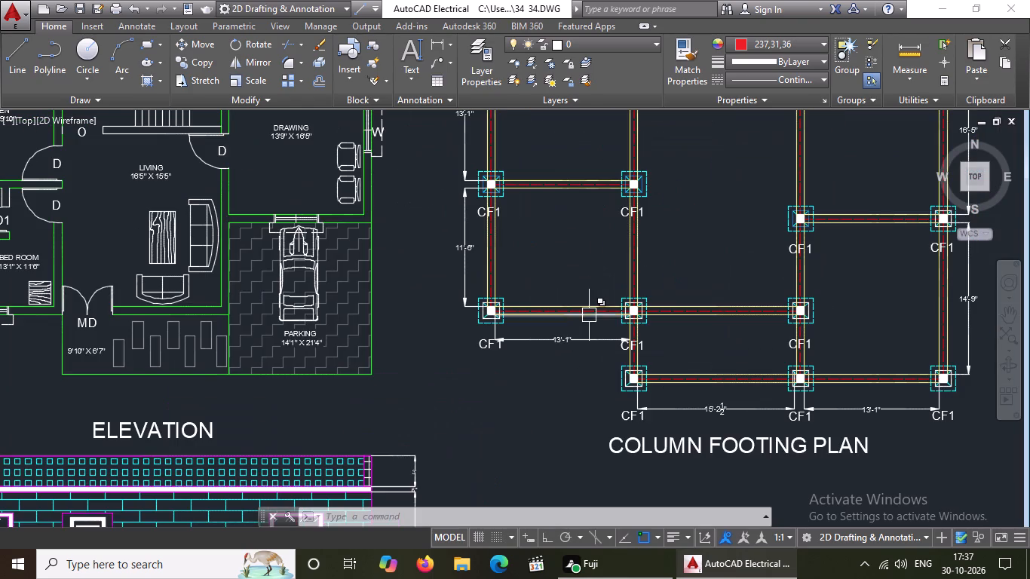
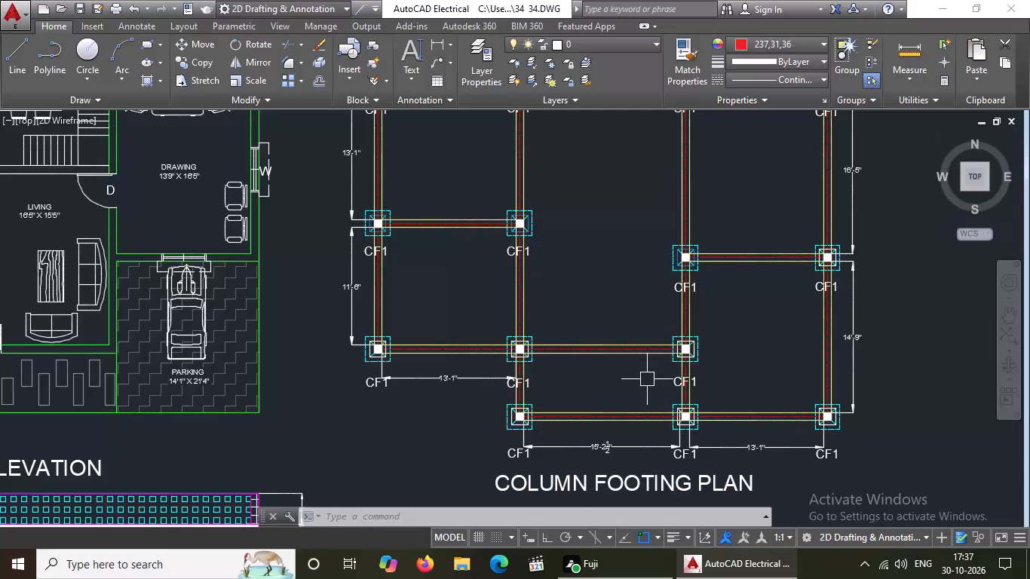
Check the CF1 footings across the column footing plan for inner squares that still need recolouring.
scroll(470, 360, up, 1)
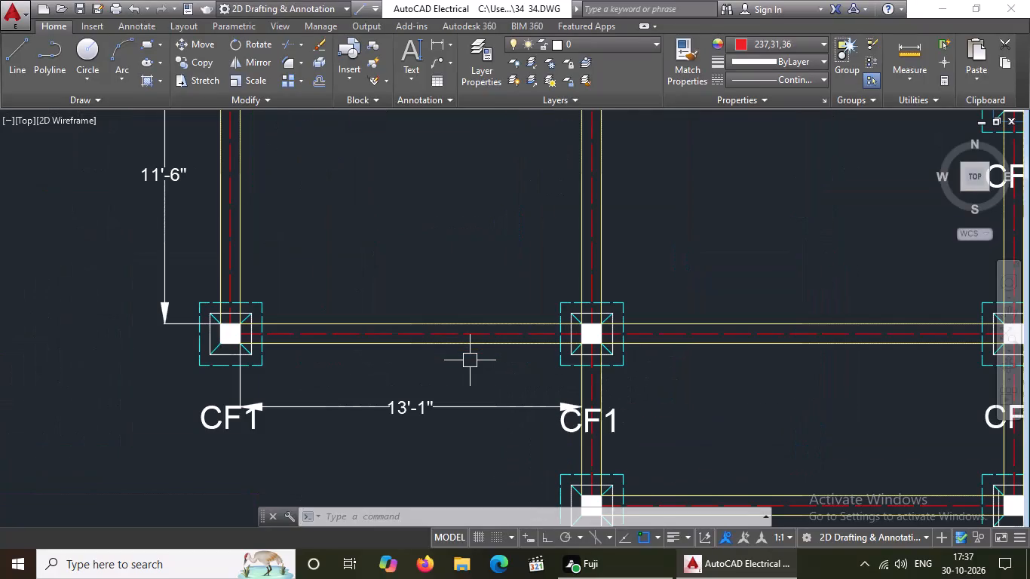
scroll(470, 360, up, 1)
scroll(467, 355, down, 2)
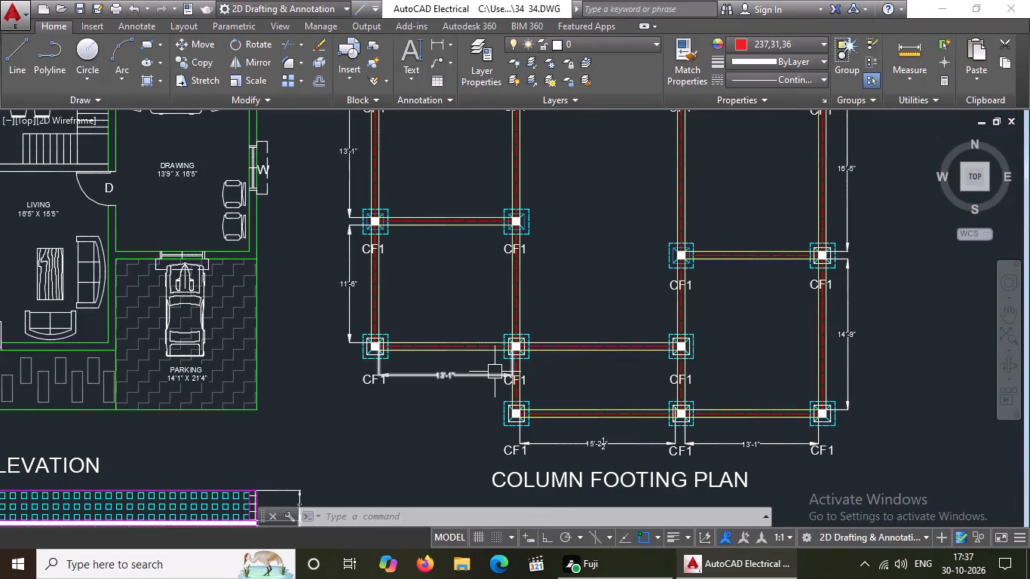
scroll(516, 358, down, 3)
scroll(578, 275, up, 4)
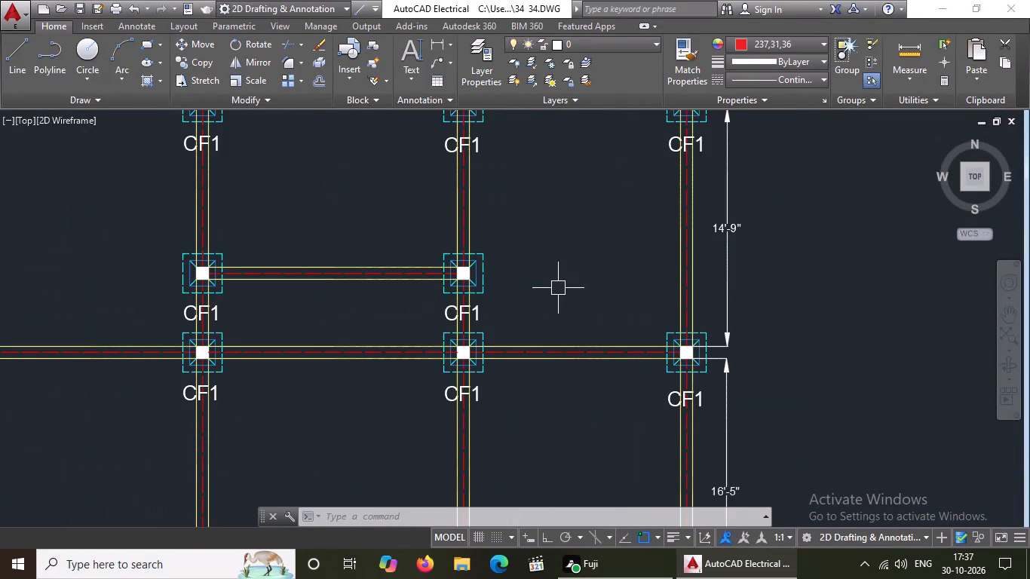
scroll(570, 326, down, 1)
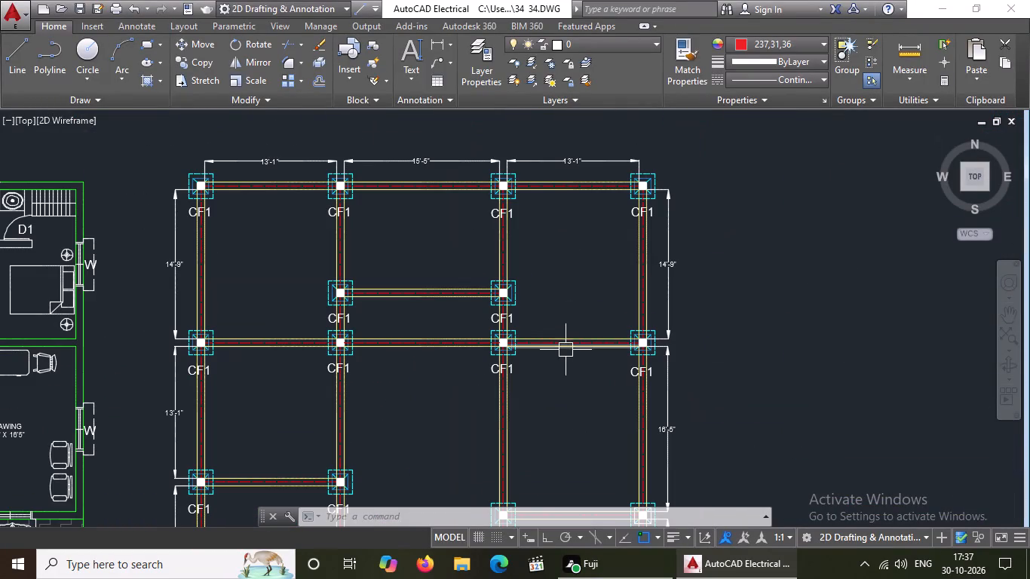
scroll(196, 507, up, 2)
scroll(284, 412, down, 3)
scroll(477, 455, up, 1)
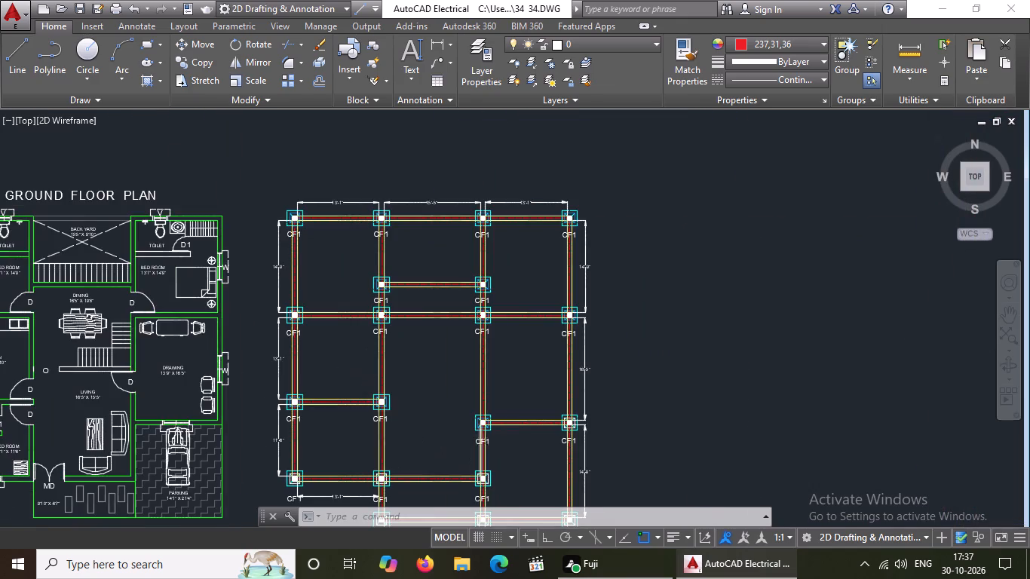
Recolour the south and north edges of the fourth row's fourth CF1 footing's inner square to blue 39,118,187.
scroll(477, 455, up, 2)
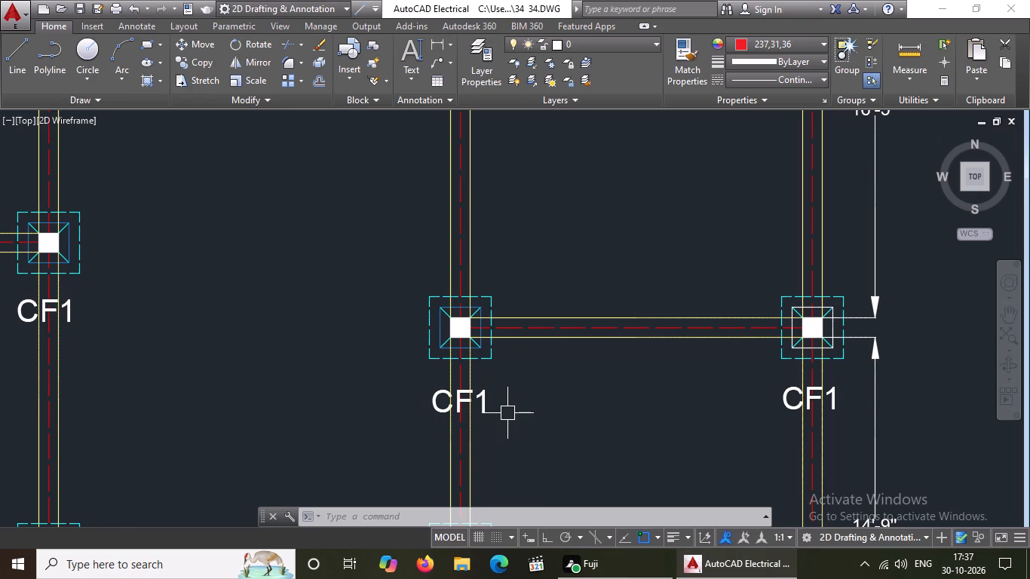
scroll(790, 393, up, 3)
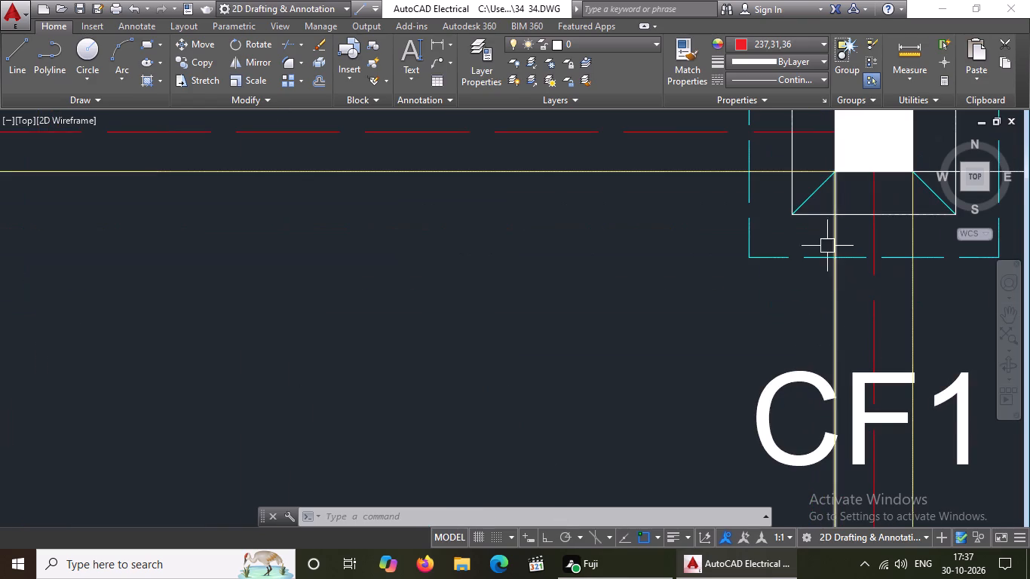
click(805, 213)
click(765, 38)
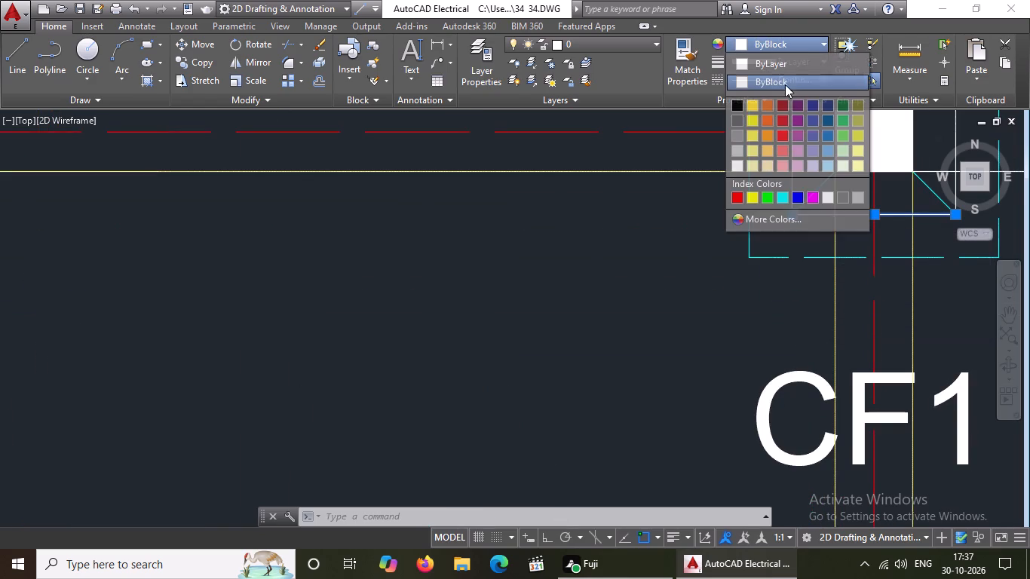
click(824, 133)
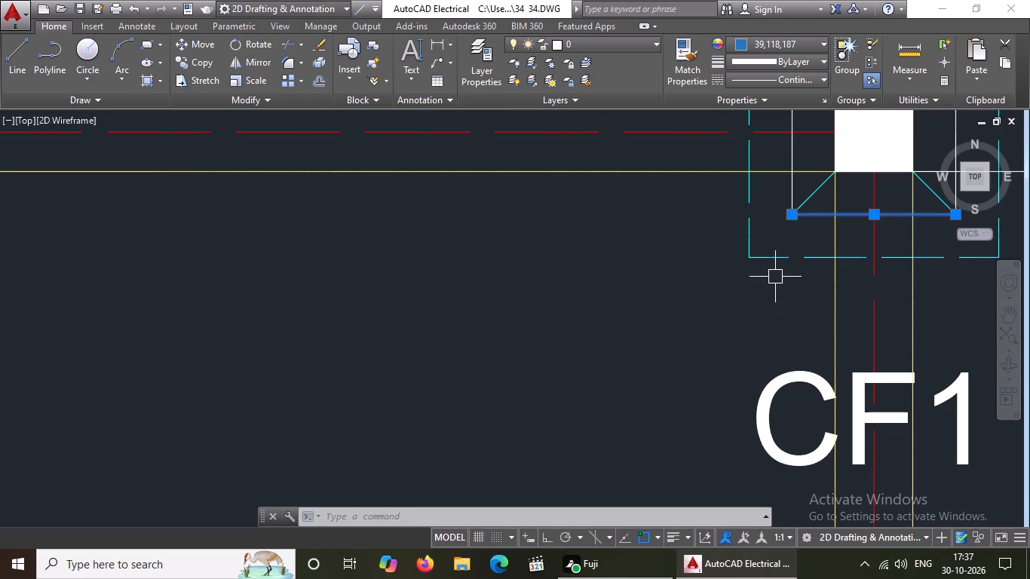
key(Escape)
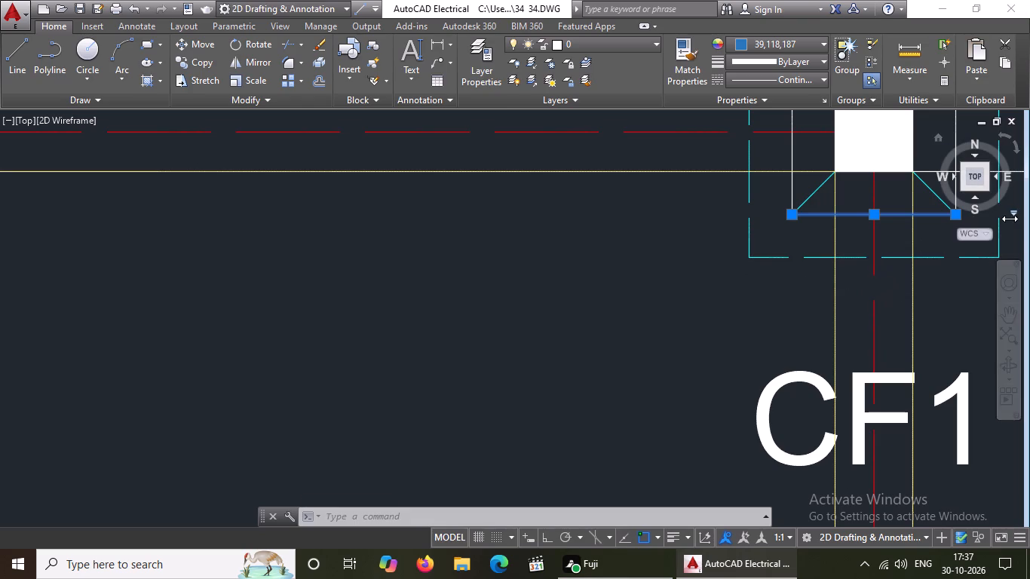
scroll(953, 293, down, 4)
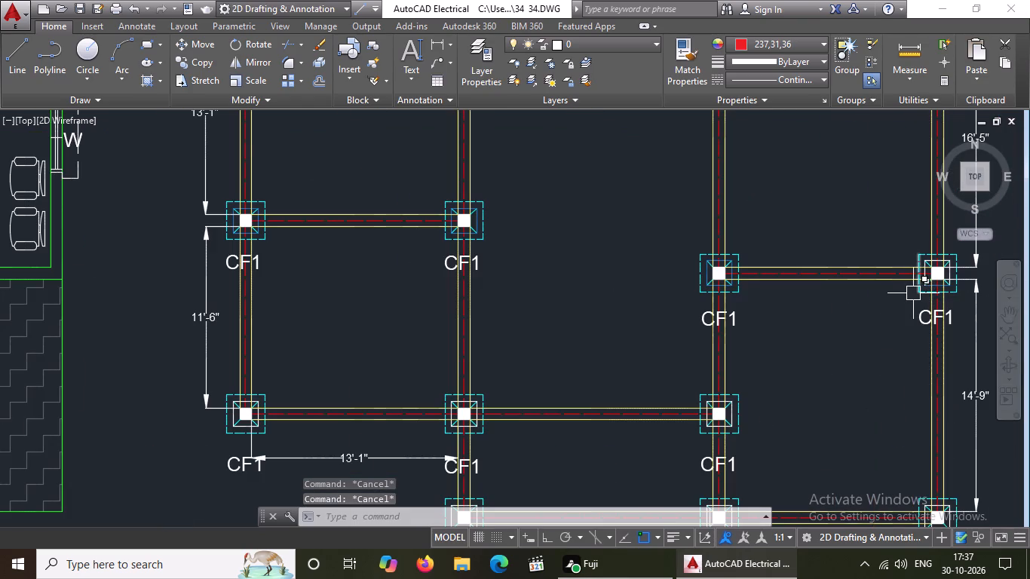
middle_drag(790, 281, 618, 283)
scroll(750, 247, up, 1)
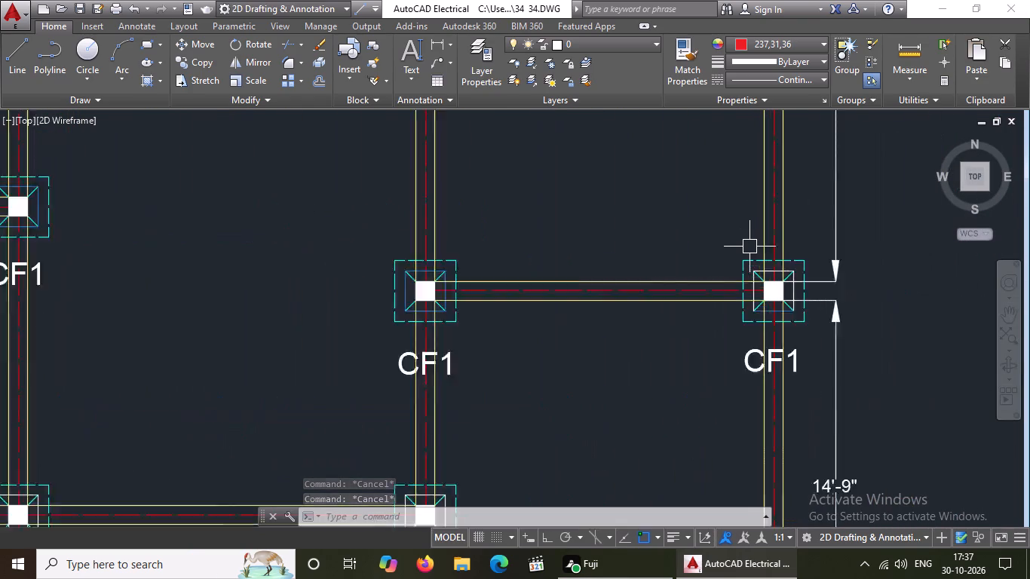
scroll(750, 247, up, 1)
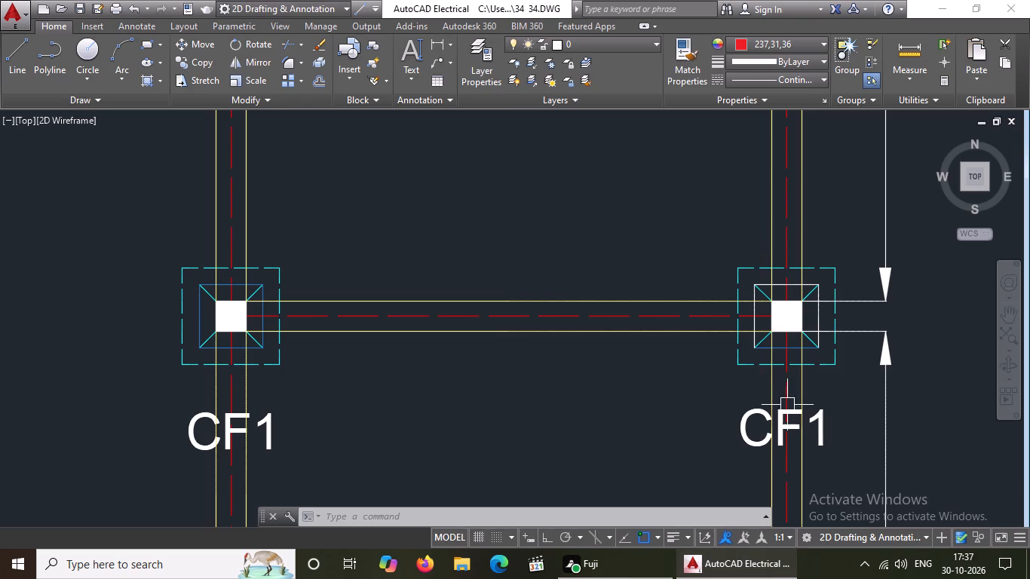
scroll(802, 297, up, 2)
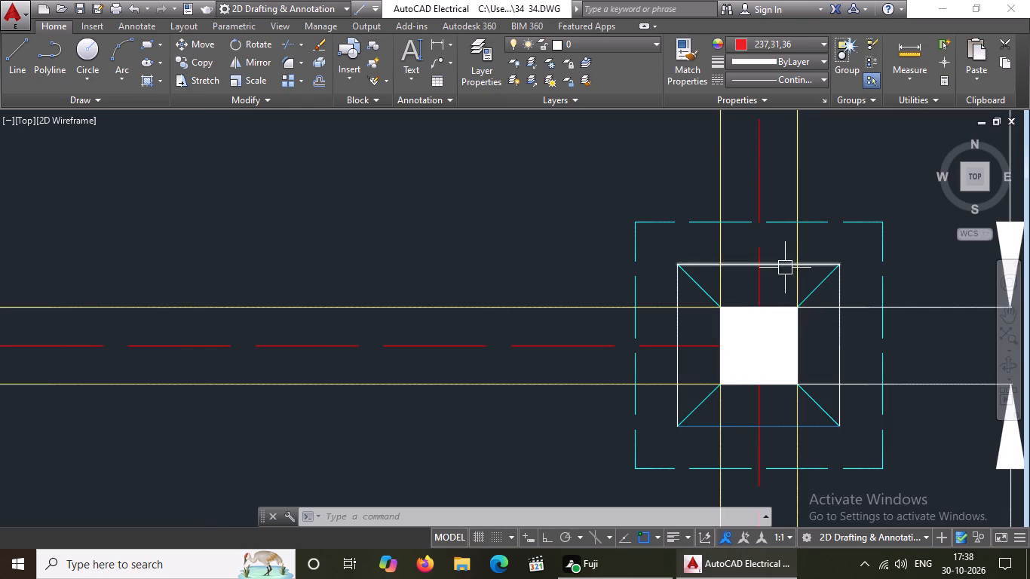
click(785, 268)
click(792, 41)
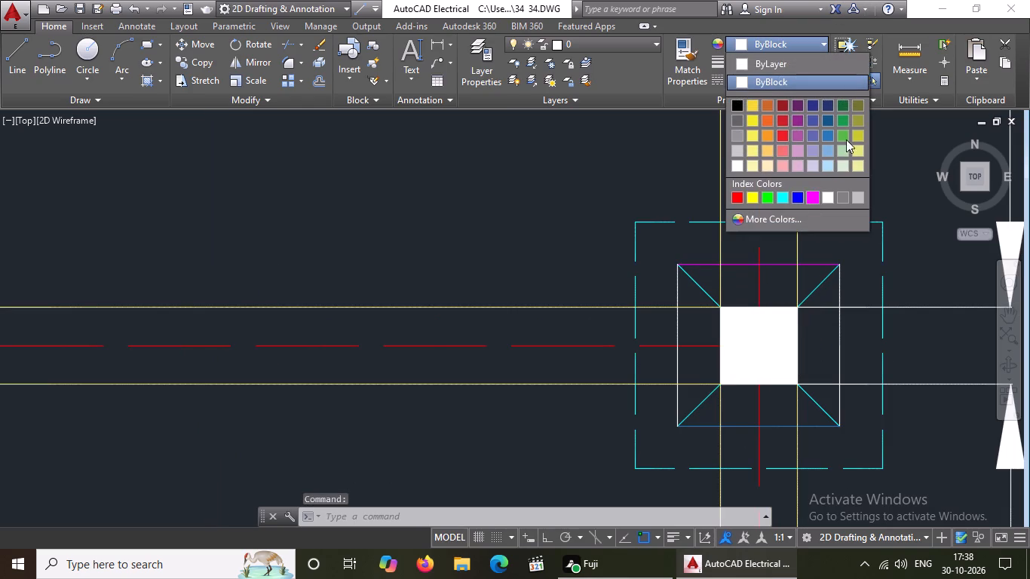
click(829, 135)
key(Escape)
Recolour the east and west edges of the fourth row's fourth CF1 footing's inner square to blue 39,118,187.
click(833, 342)
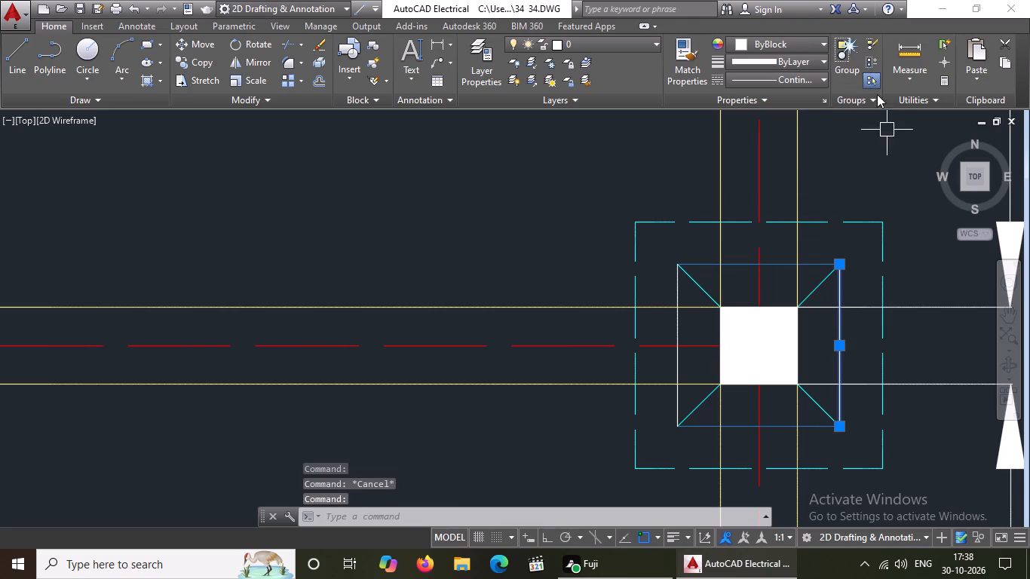
click(785, 37)
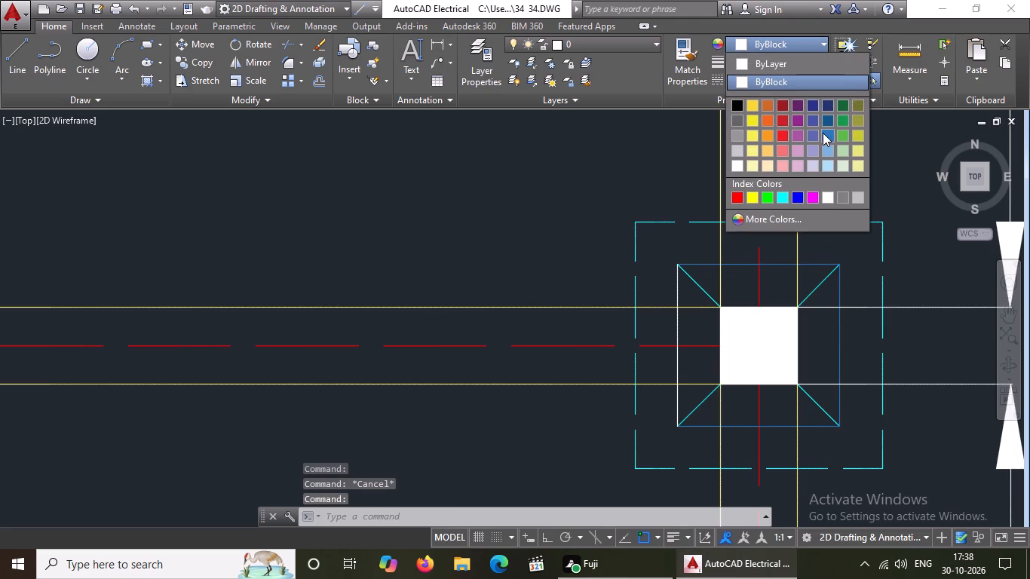
click(823, 133)
key(Escape)
click(679, 360)
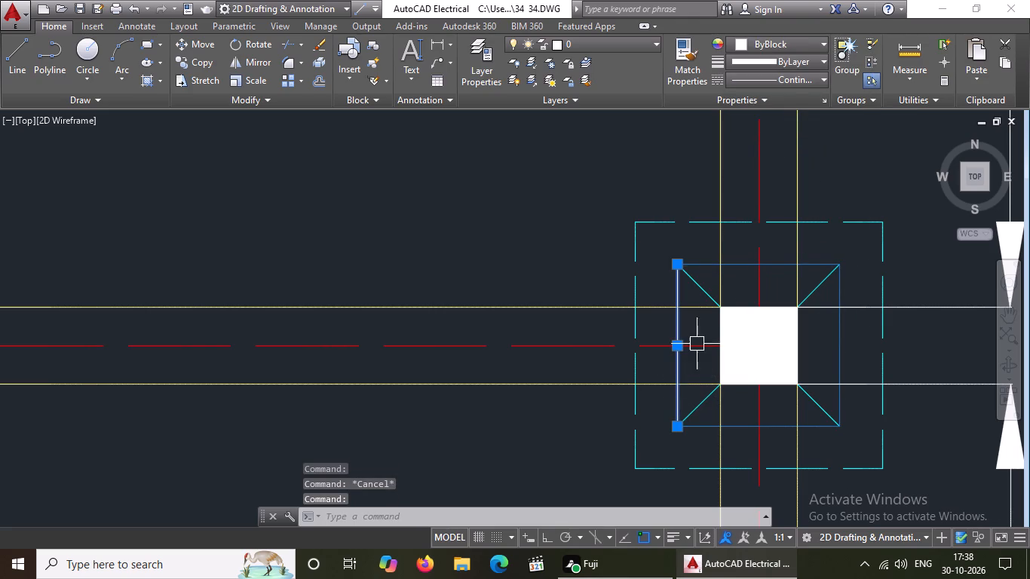
click(811, 41)
click(824, 133)
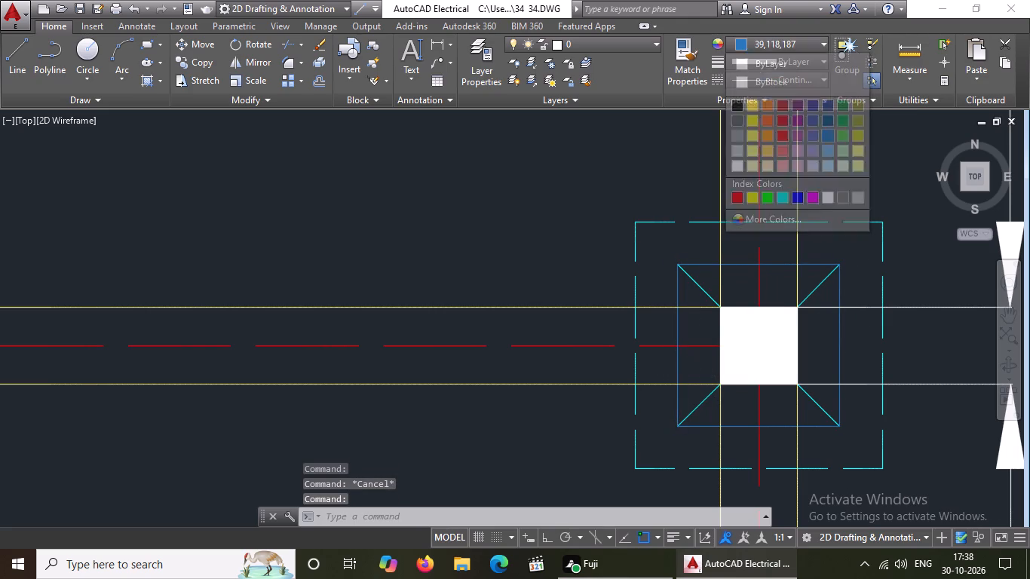
key(Escape)
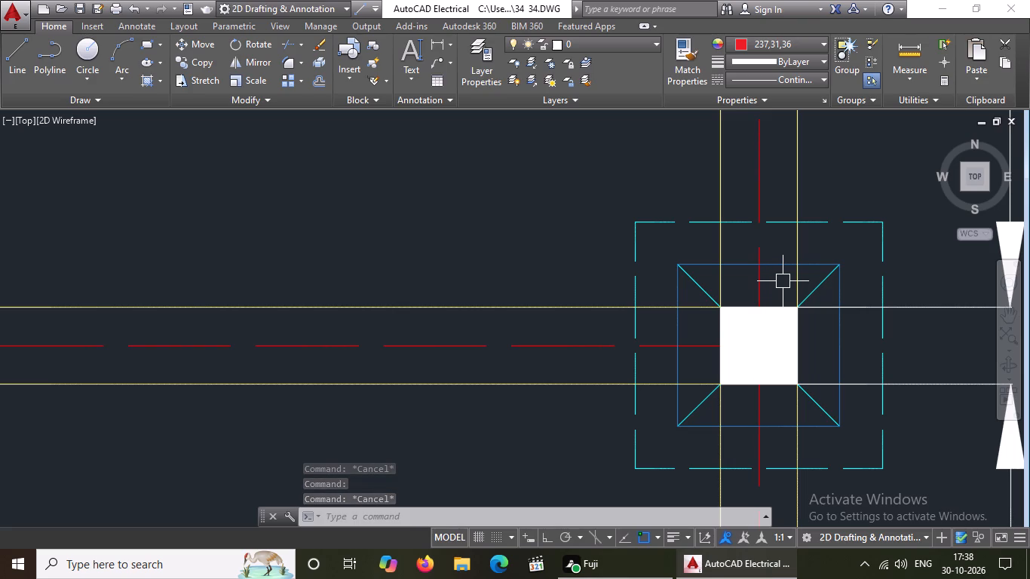
key(Escape)
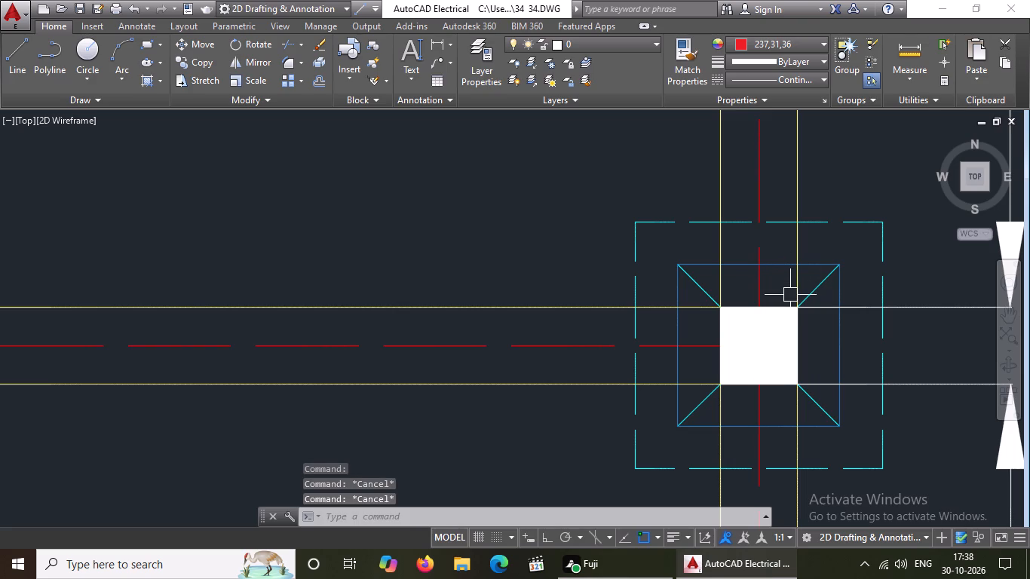
Recolour the south and west edges of the fifth row's first CF1 footing's inner square to blue 39,118,187.
scroll(789, 297, down, 4)
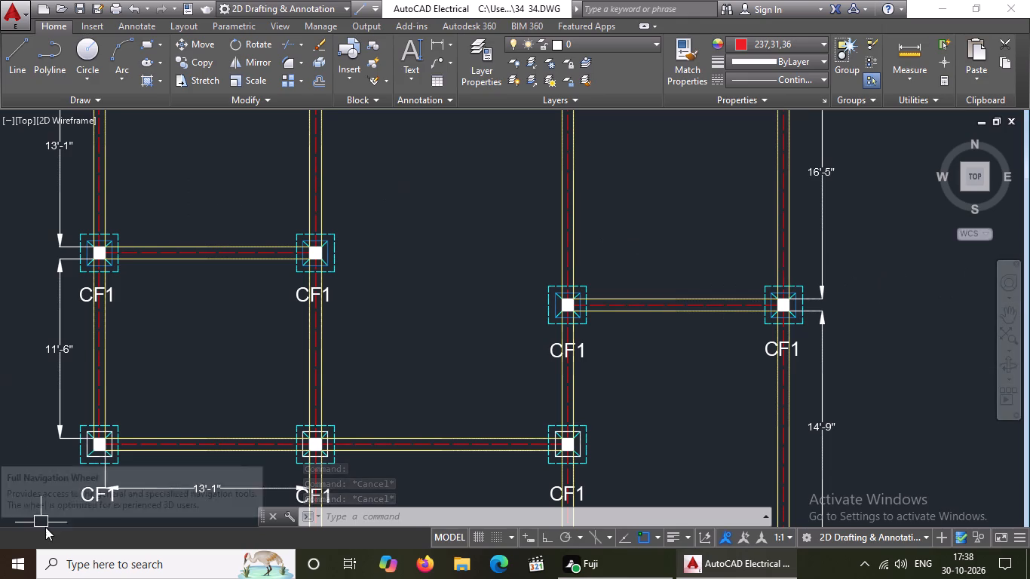
scroll(48, 527, up, 2)
scroll(119, 470, up, 2)
click(122, 342)
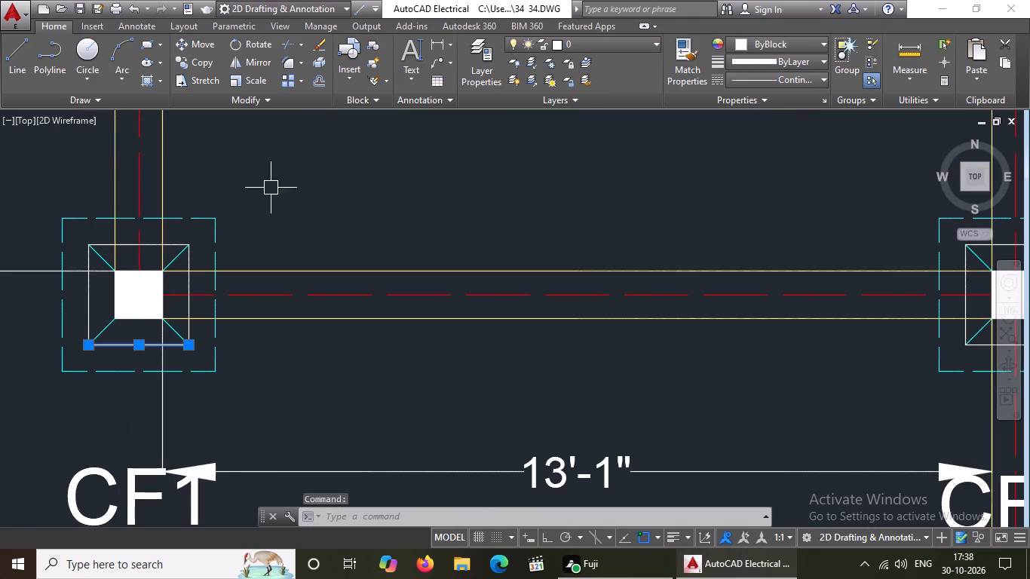
click(750, 44)
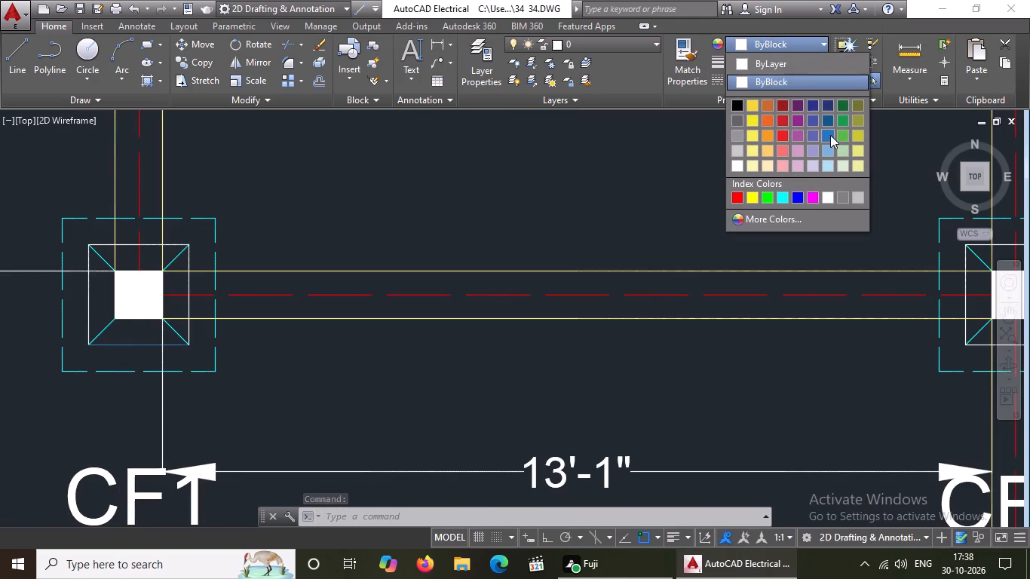
click(830, 135)
key(Escape)
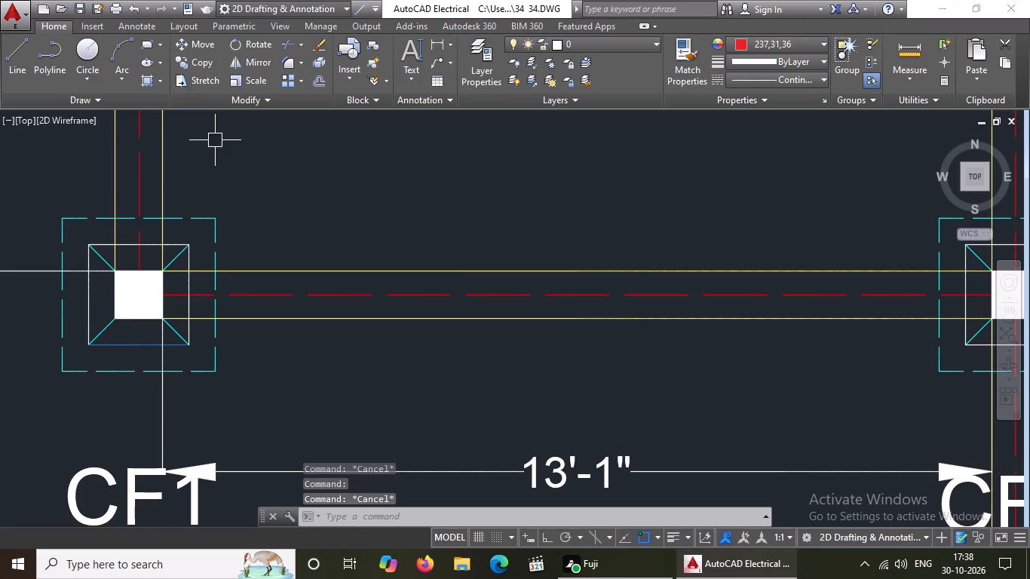
click(83, 301)
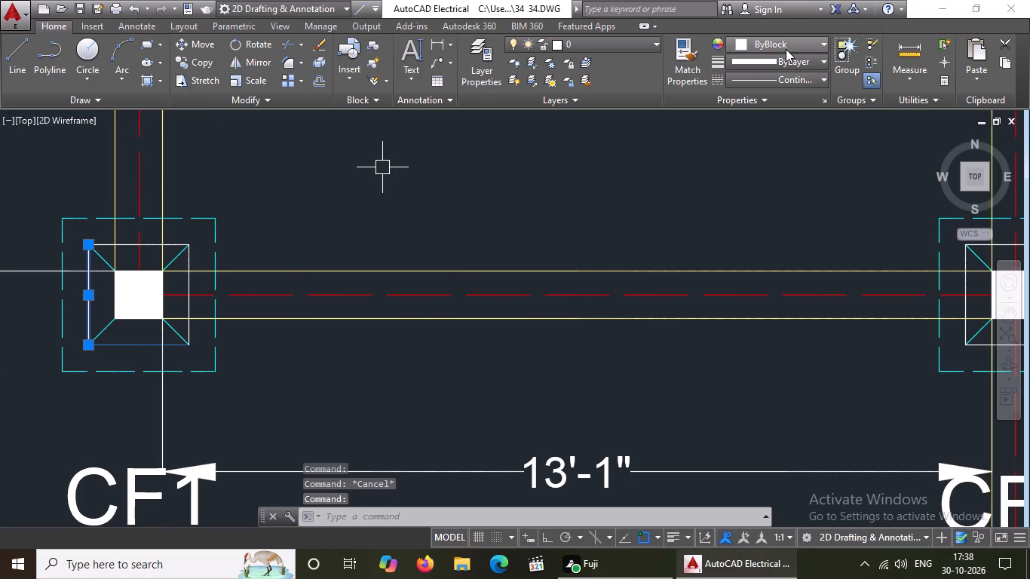
click(786, 48)
click(829, 129)
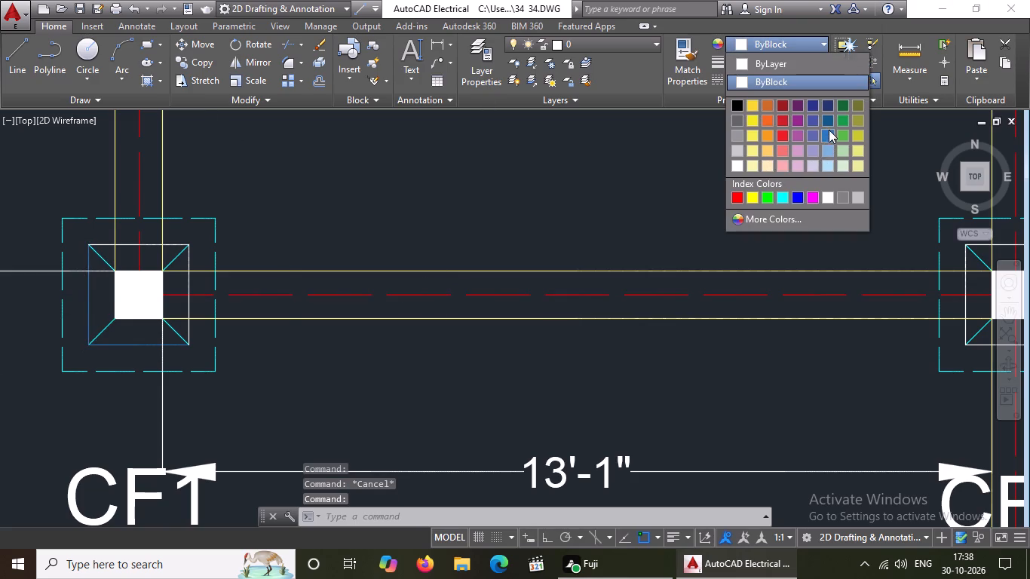
key(Escape)
Recolour the north and east edges of the fifth row's first CF1 footing's inner square to blue 39,118,187.
scroll(146, 253, up, 2)
click(154, 231)
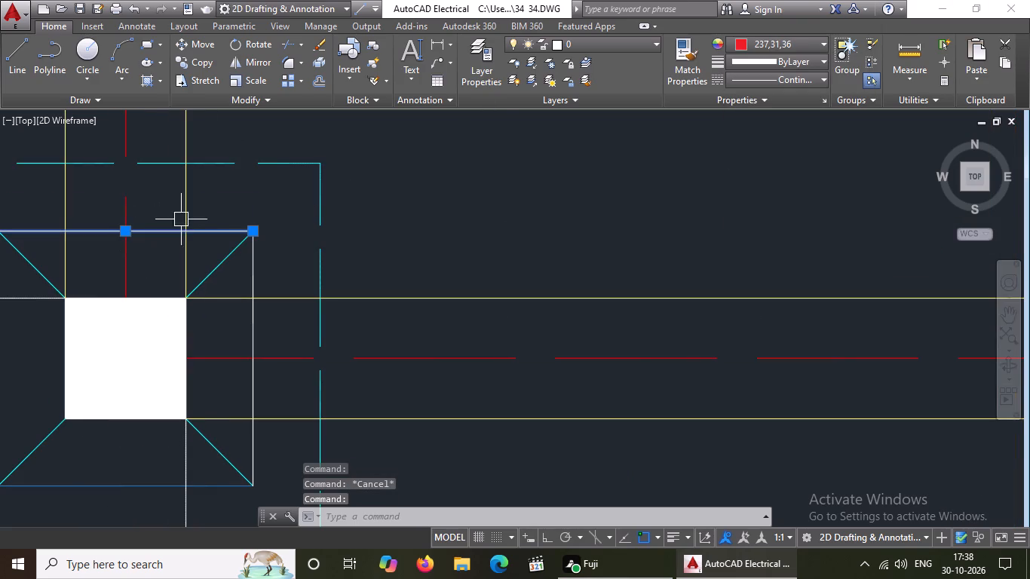
click(771, 45)
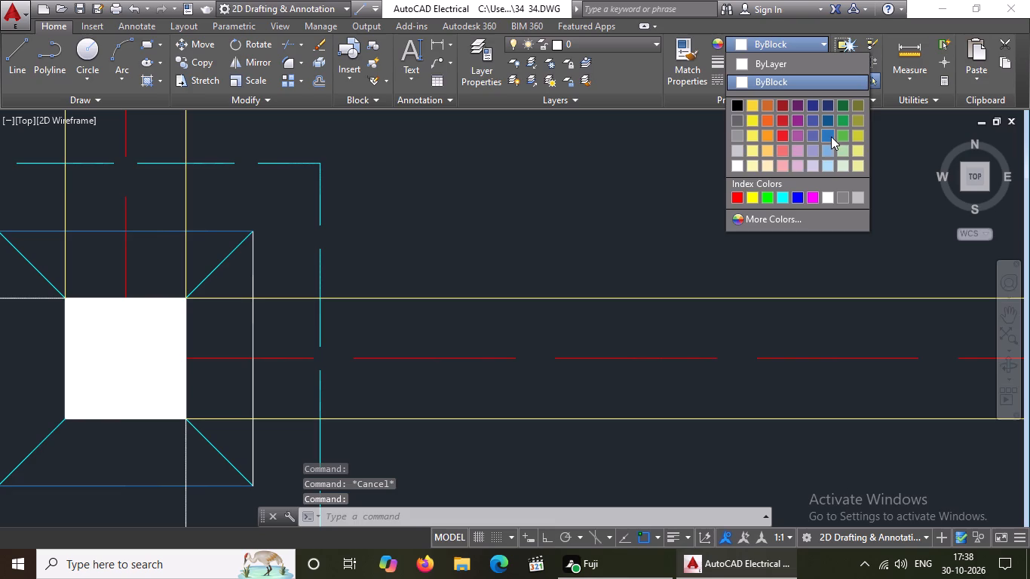
click(831, 134)
key(Escape)
click(245, 314)
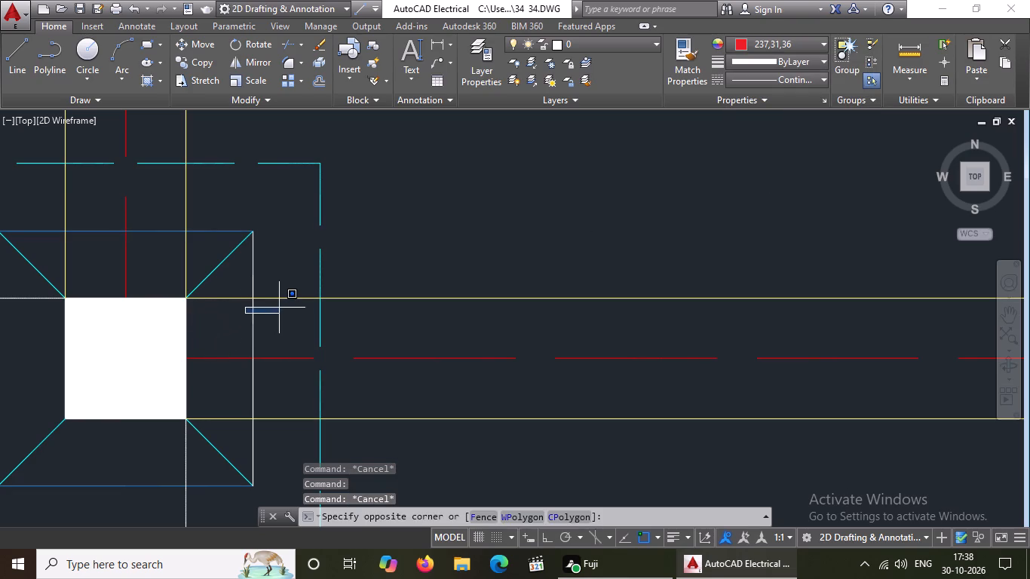
click(275, 313)
drag(262, 321, 244, 327)
click(226, 332)
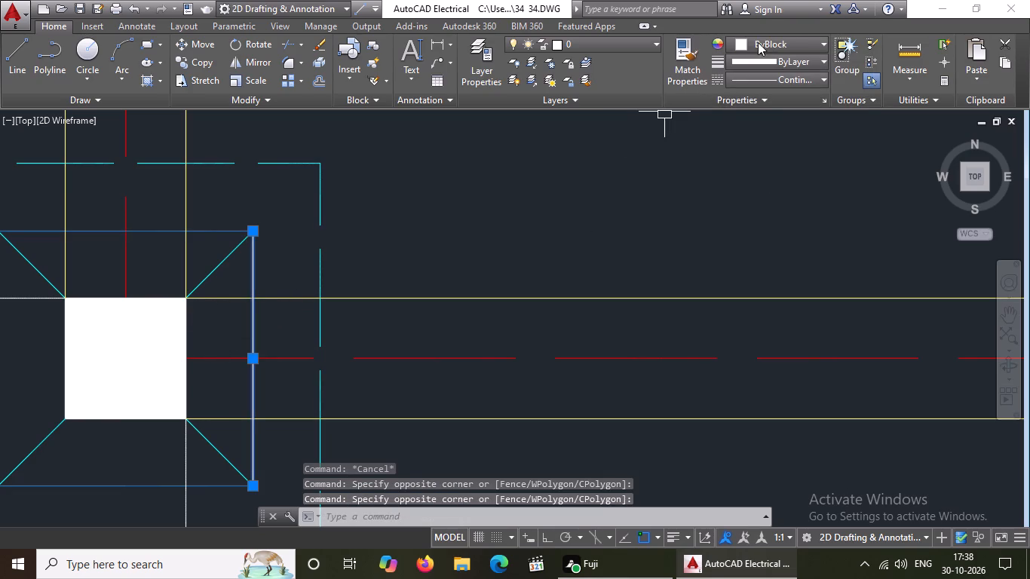
click(759, 41)
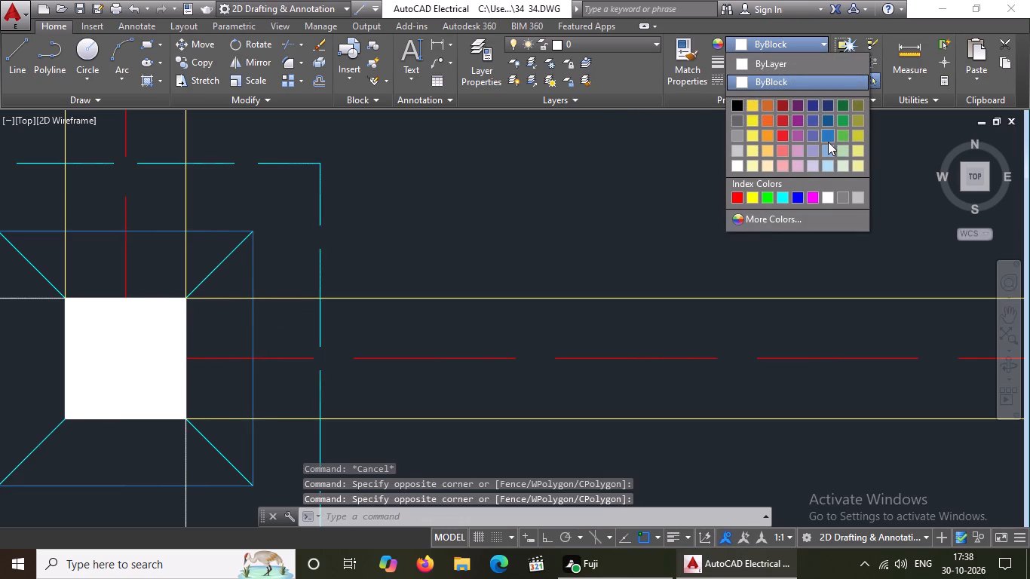
click(824, 133)
key(Escape)
Recolour the north and east edges of the fifth row's second CF1 footing's inner square to blue 39,118,187.
scroll(302, 255, down, 4)
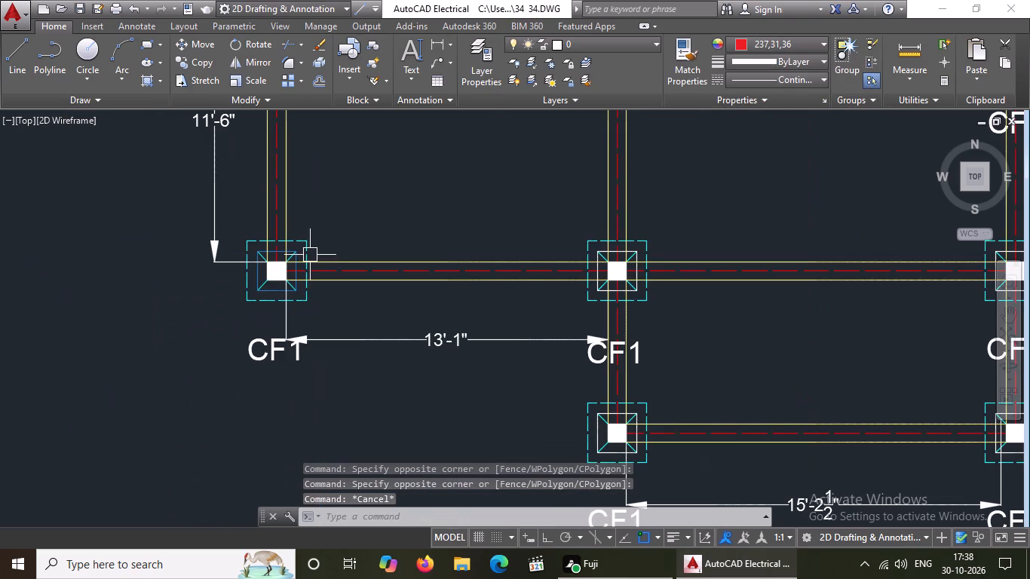
scroll(310, 255, down, 2)
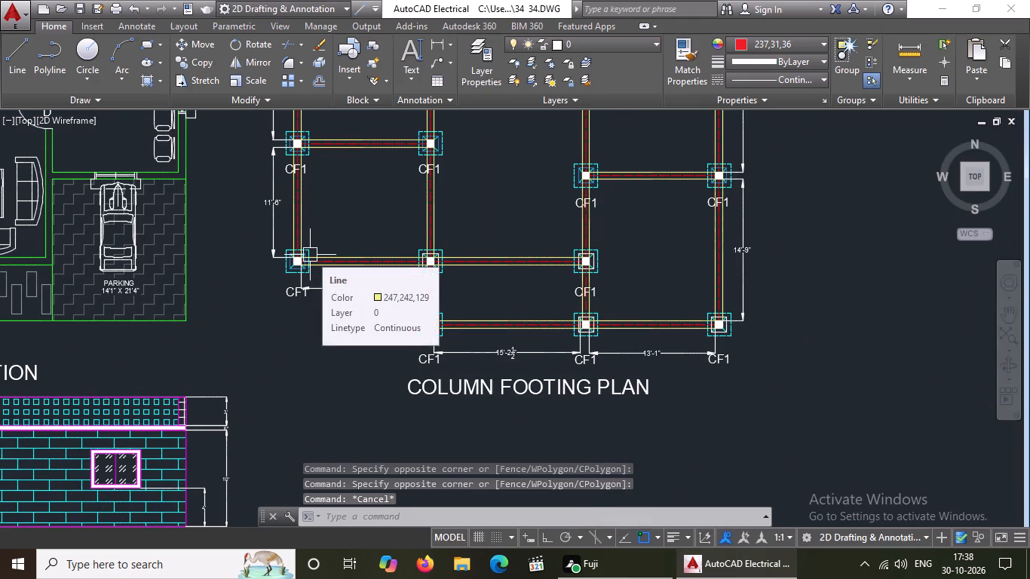
scroll(449, 265, up, 2)
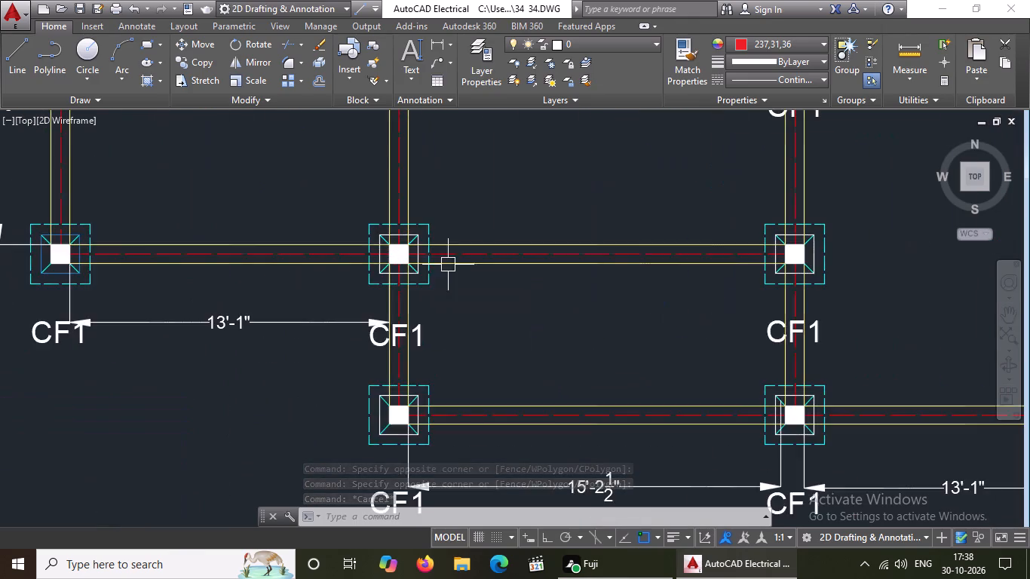
scroll(410, 262, up, 2)
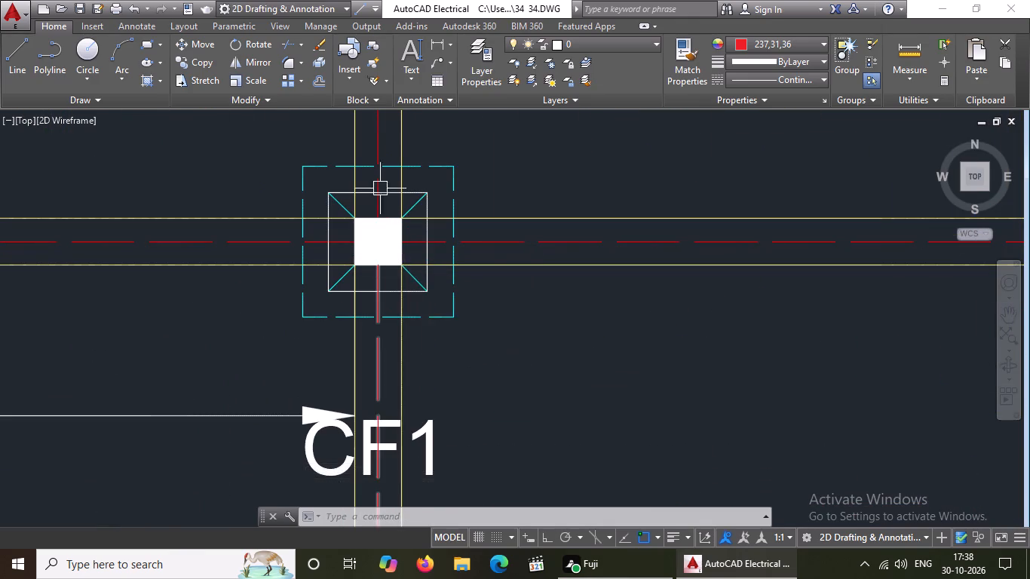
scroll(387, 175, up, 2)
click(395, 217)
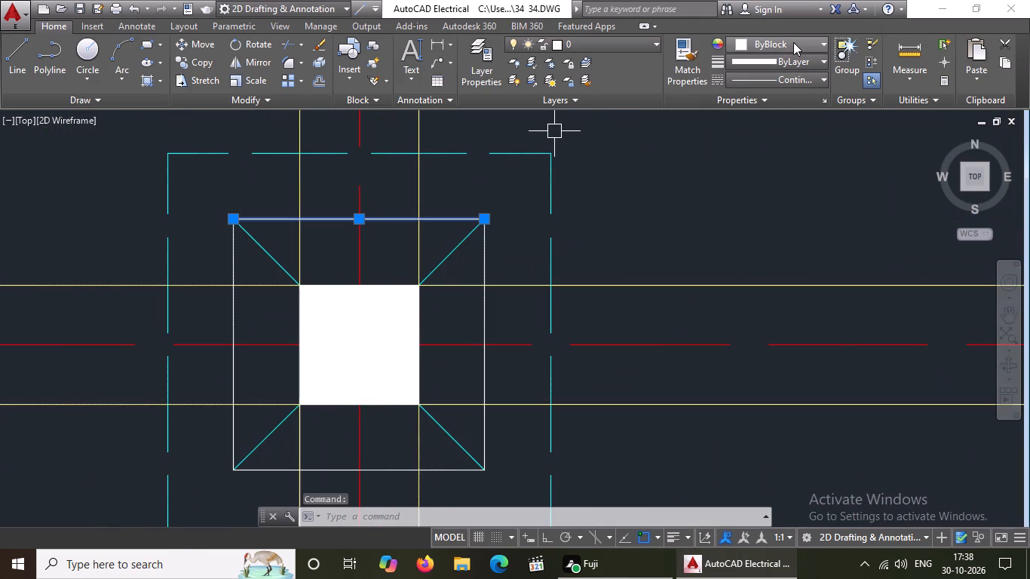
click(793, 42)
click(828, 134)
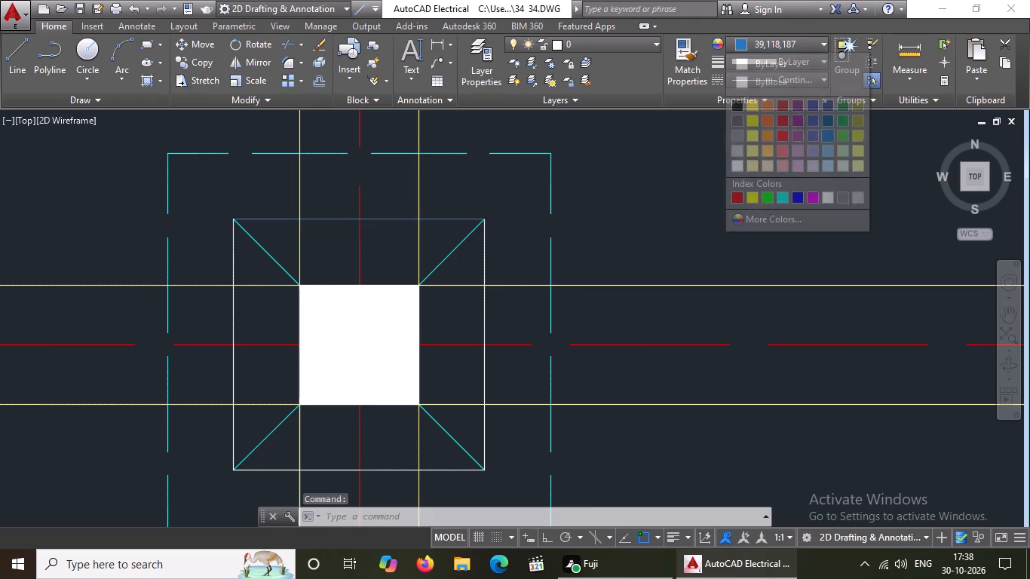
key(Escape)
click(498, 299)
click(478, 314)
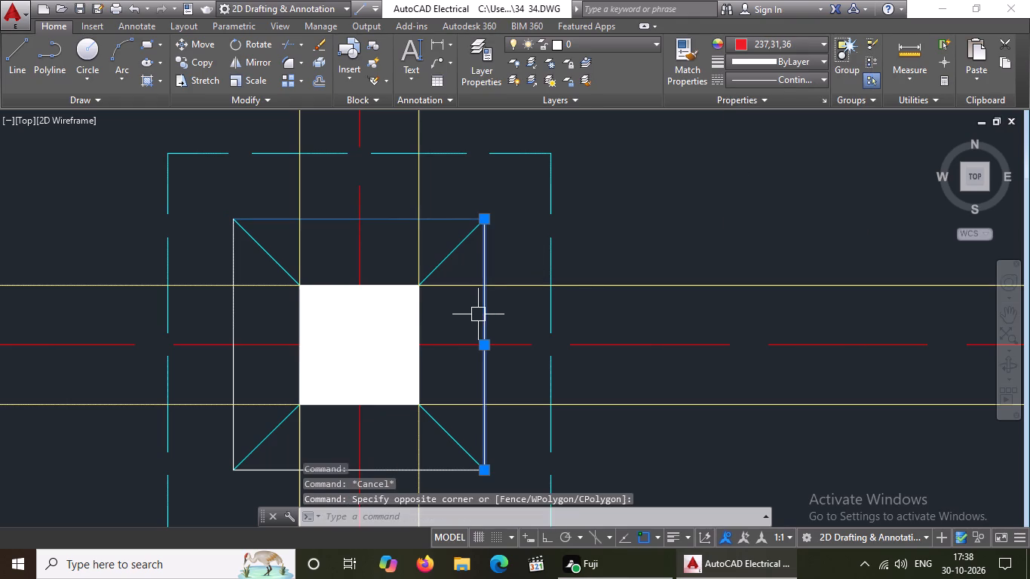
click(802, 44)
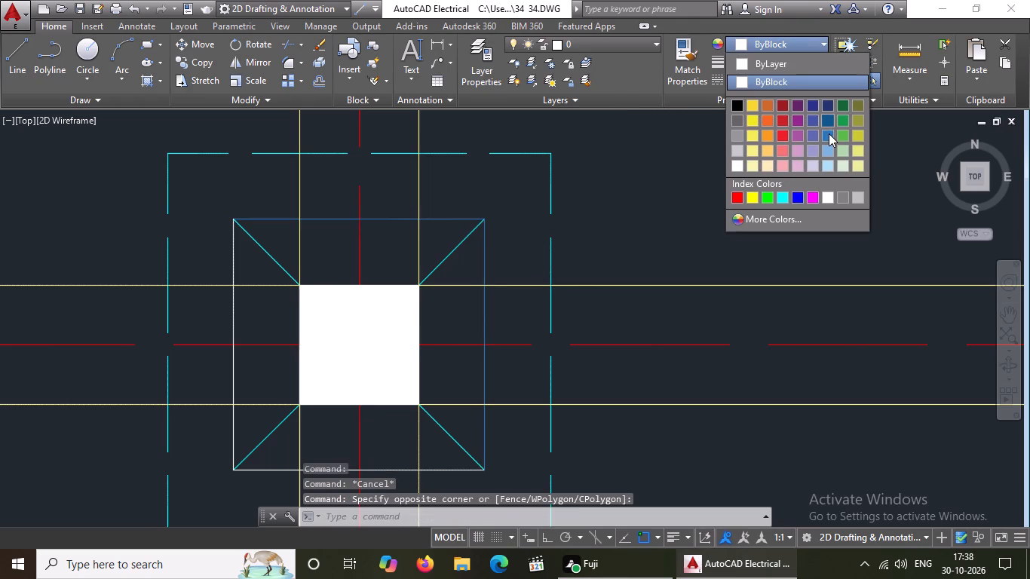
click(826, 136)
key(Escape)
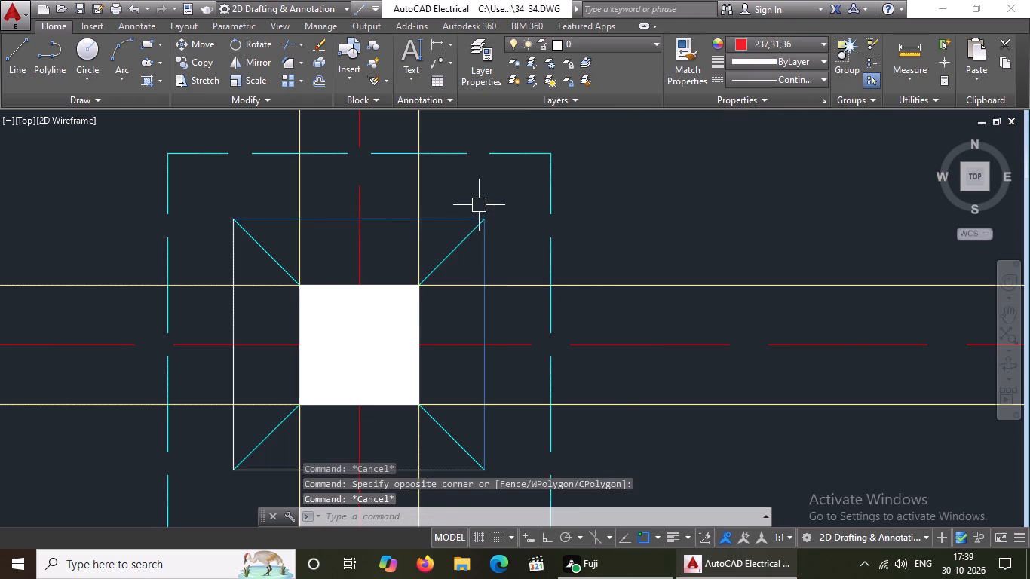
Recolour the west and south edges of the fifth row's second CF1 footing's inner square to blue 39,118,187.
scroll(482, 202, down, 2)
scroll(387, 249, up, 2)
click(403, 225)
click(365, 245)
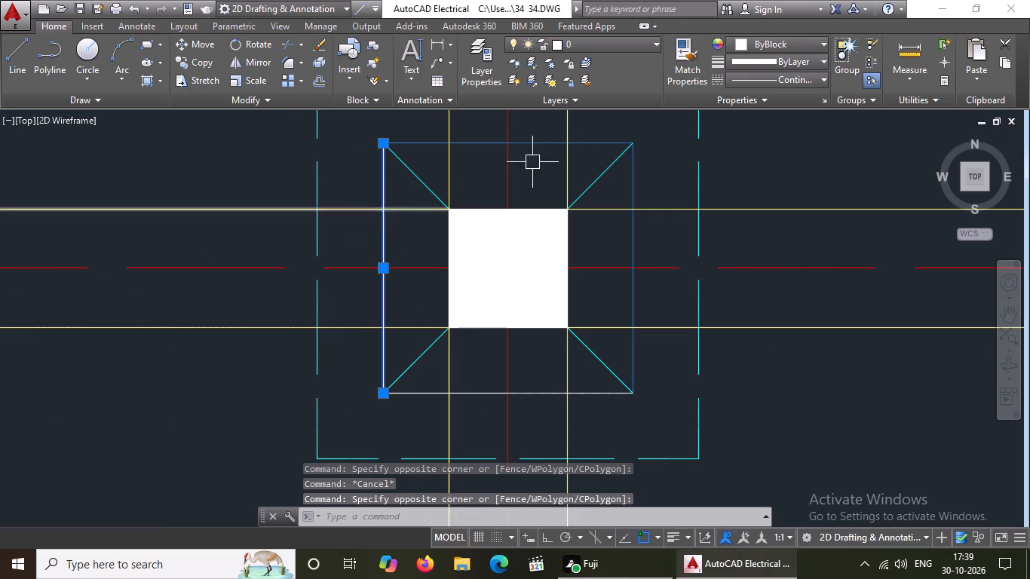
click(778, 41)
click(827, 132)
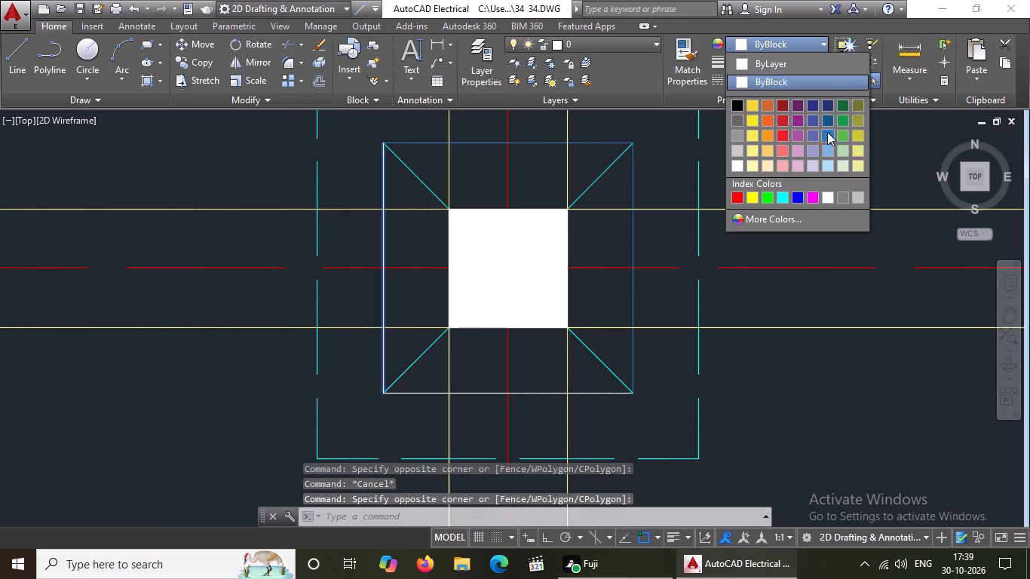
key(Escape)
click(531, 374)
click(532, 407)
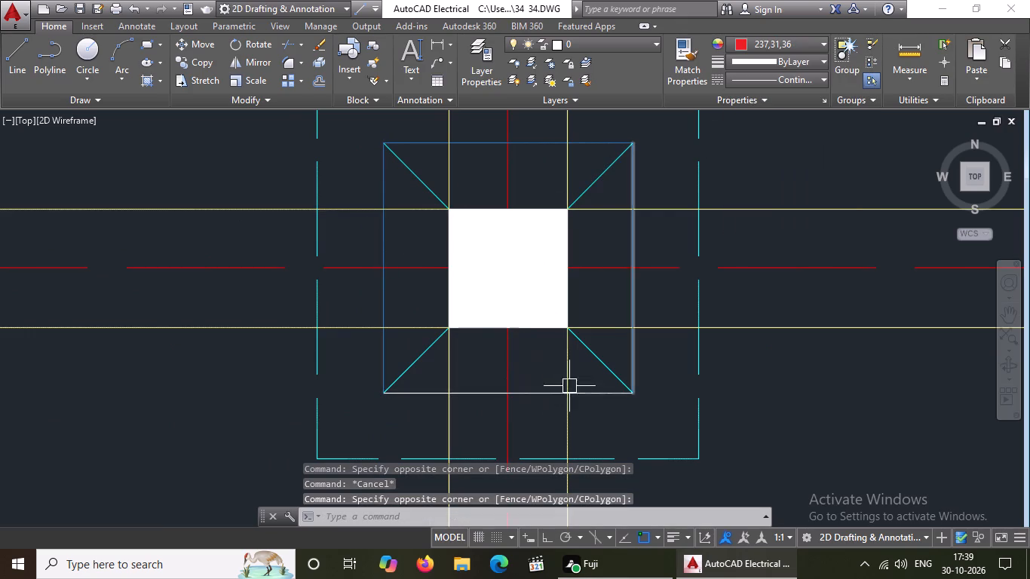
click(535, 386)
click(531, 397)
click(763, 38)
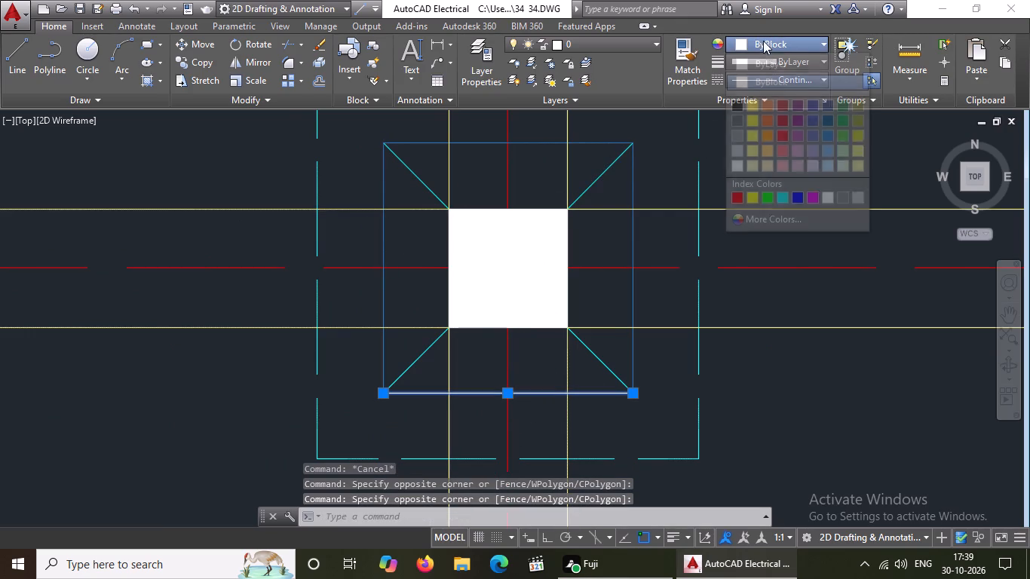
click(827, 136)
key(Escape)
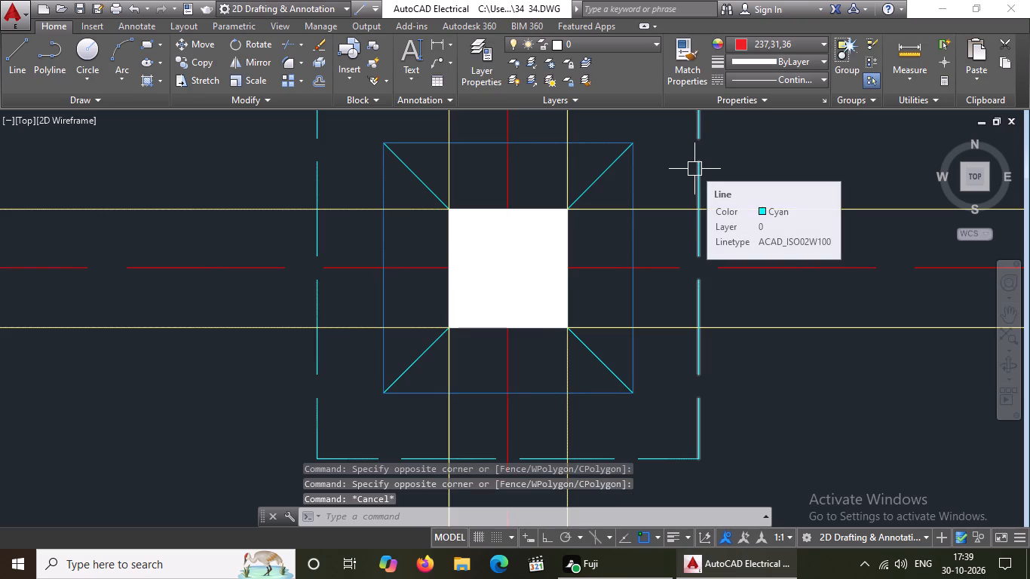
Recolour the north and east edges of the fifth row's third CF1 footing's inner square to blue 39,118,187.
scroll(631, 213, down, 3)
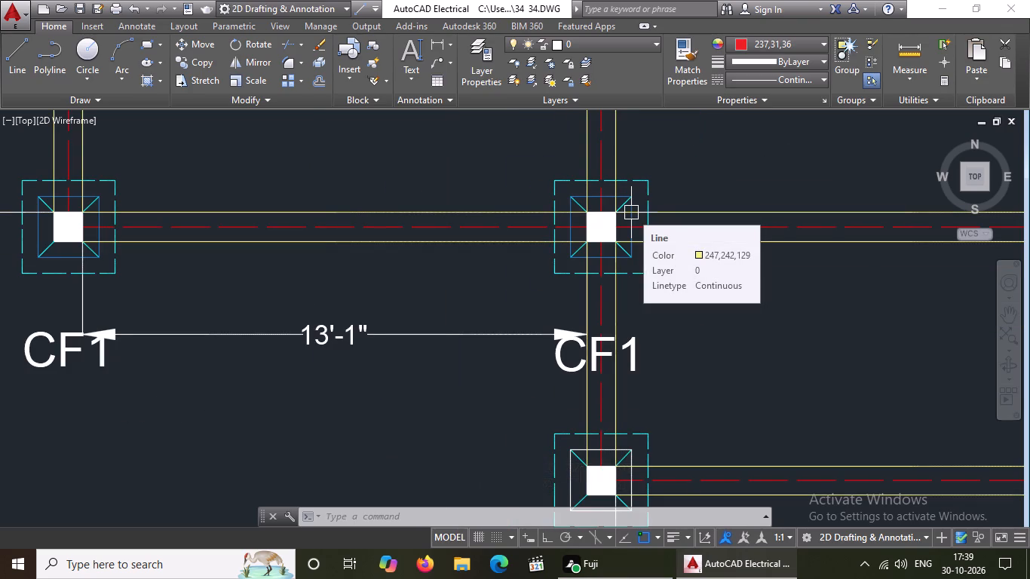
key(Escape)
scroll(546, 286, down, 3)
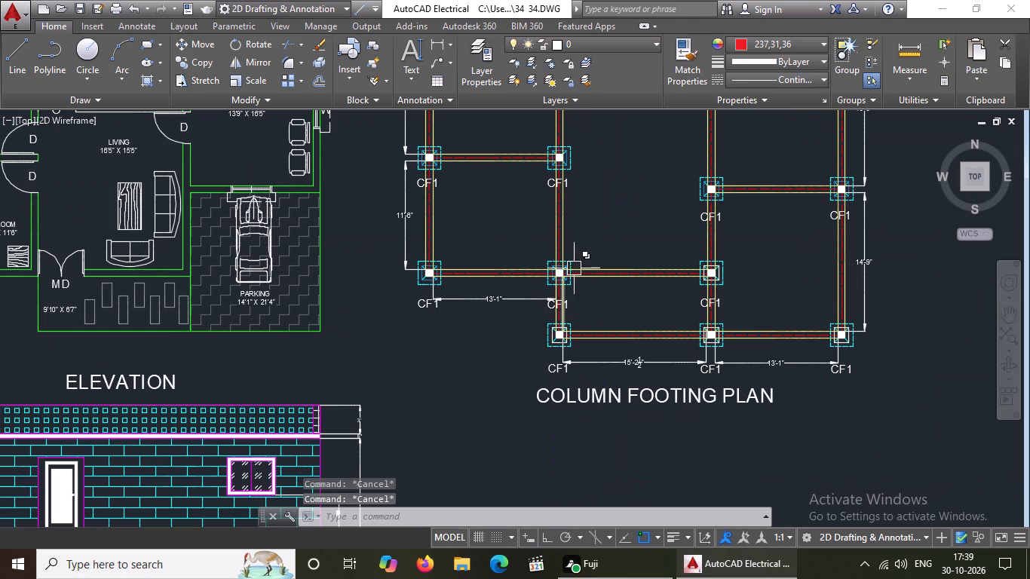
scroll(711, 276, up, 3)
scroll(756, 205, up, 1)
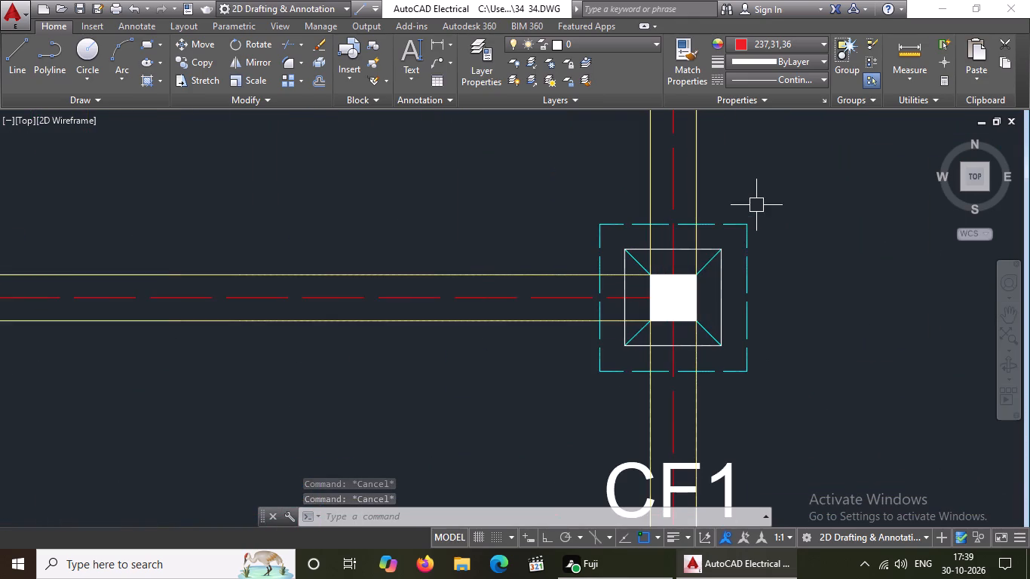
scroll(683, 256, up, 2)
click(682, 244)
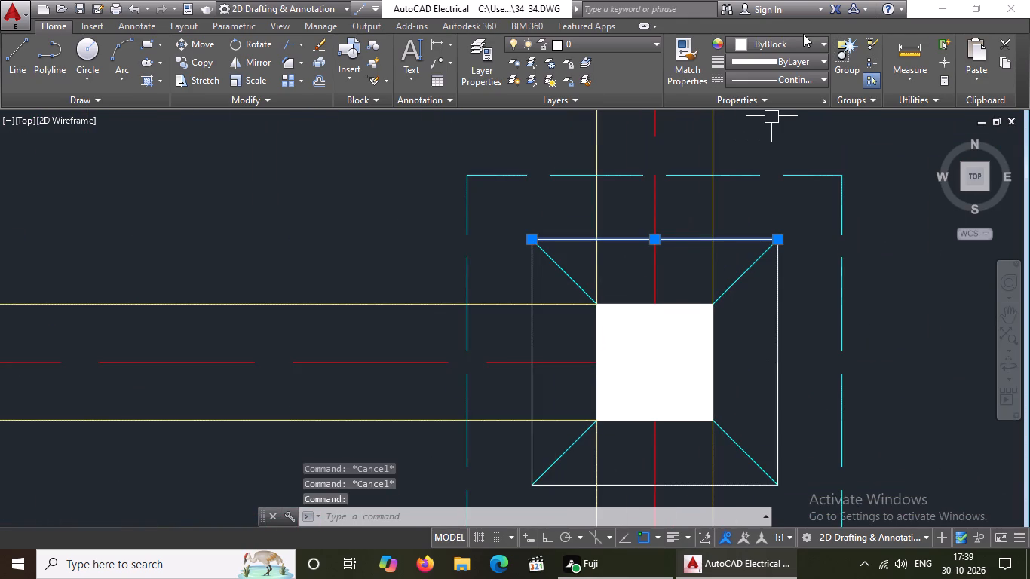
click(798, 44)
click(826, 136)
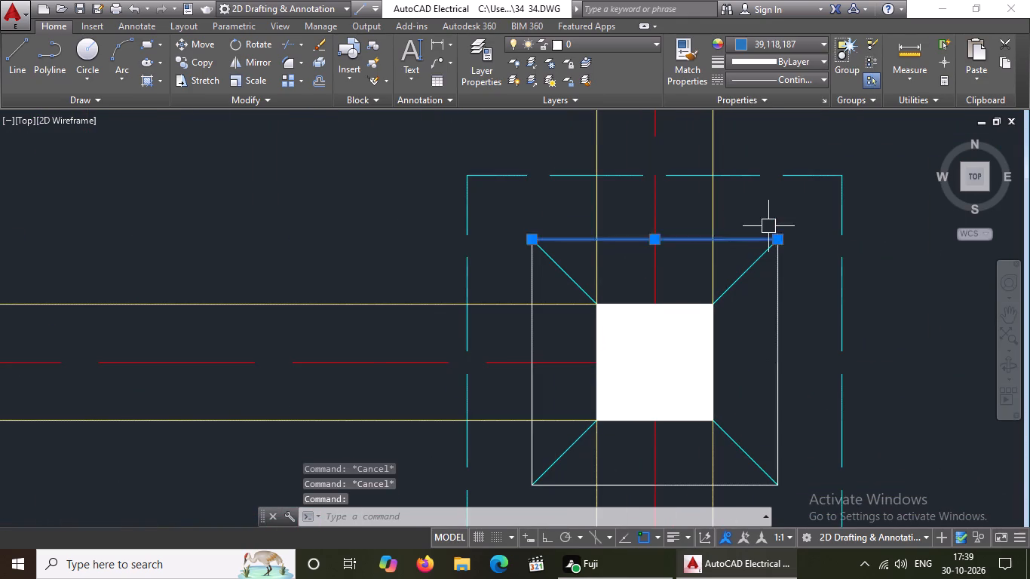
key(Escape)
click(780, 290)
click(777, 44)
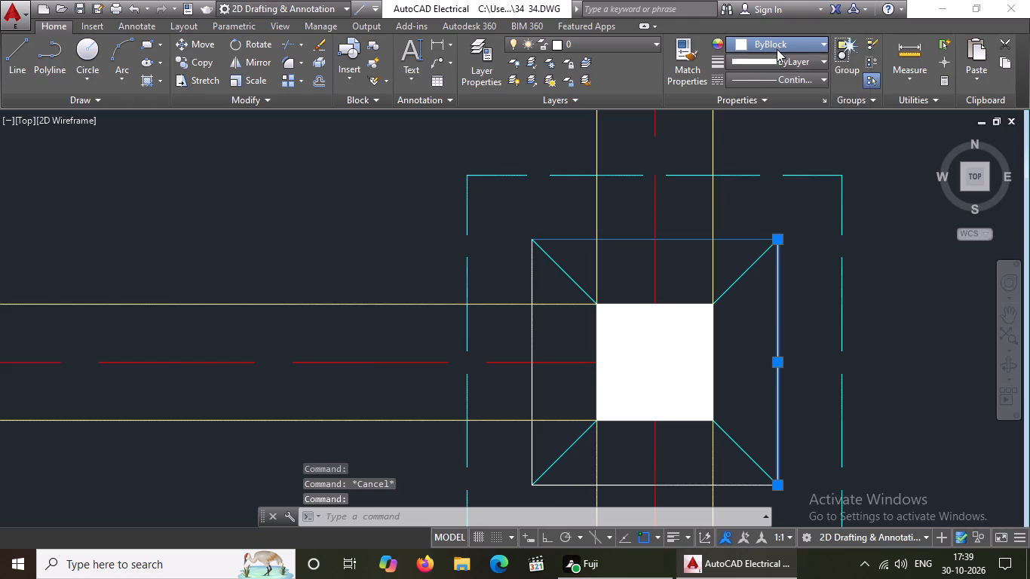
click(829, 133)
key(Escape)
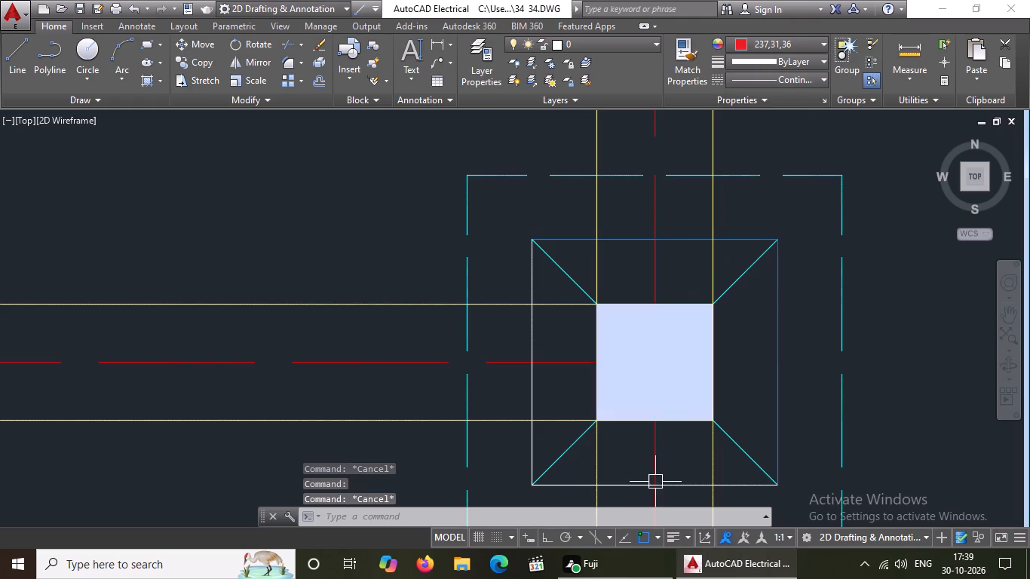
Recolour the south and west edges of the fifth row's third CF1 footing's inner square to blue 39,118,187.
click(685, 486)
click(780, 46)
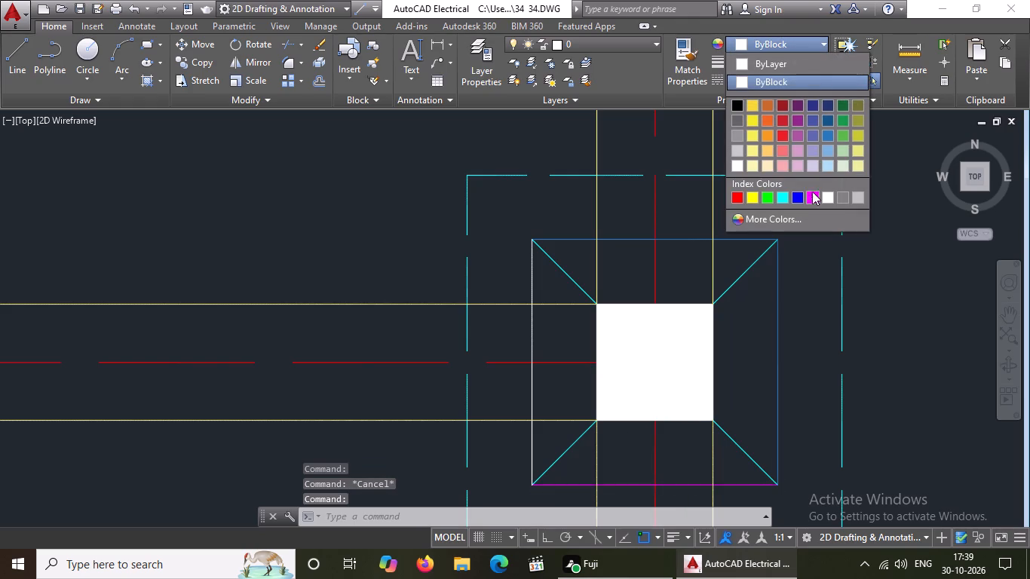
click(825, 133)
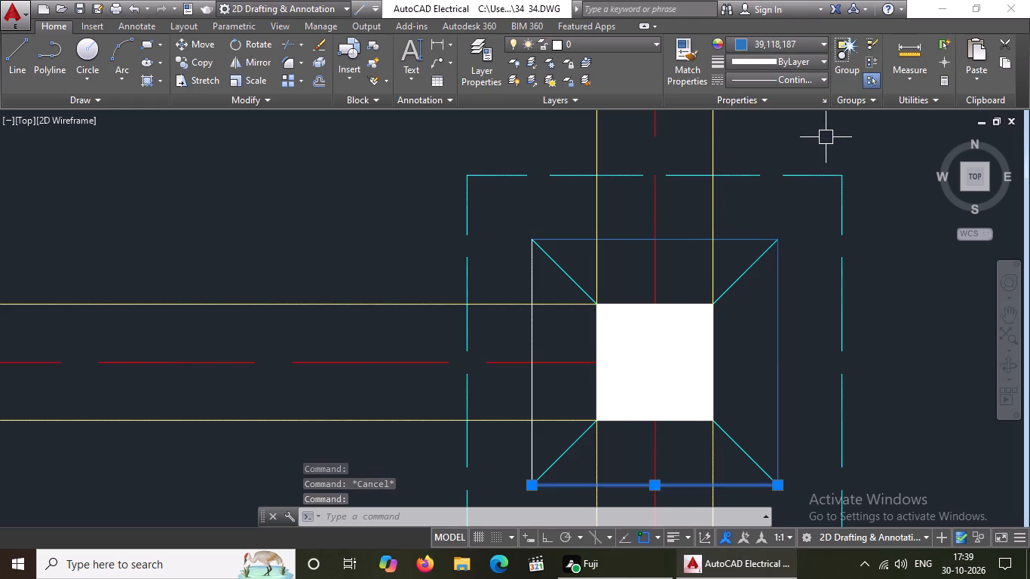
key(Escape)
click(532, 379)
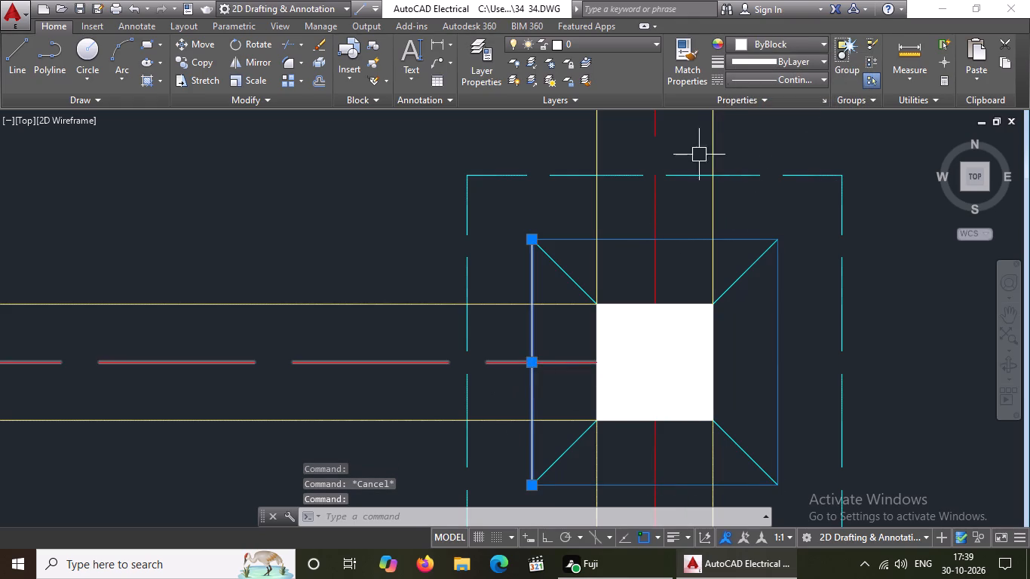
click(772, 41)
click(823, 133)
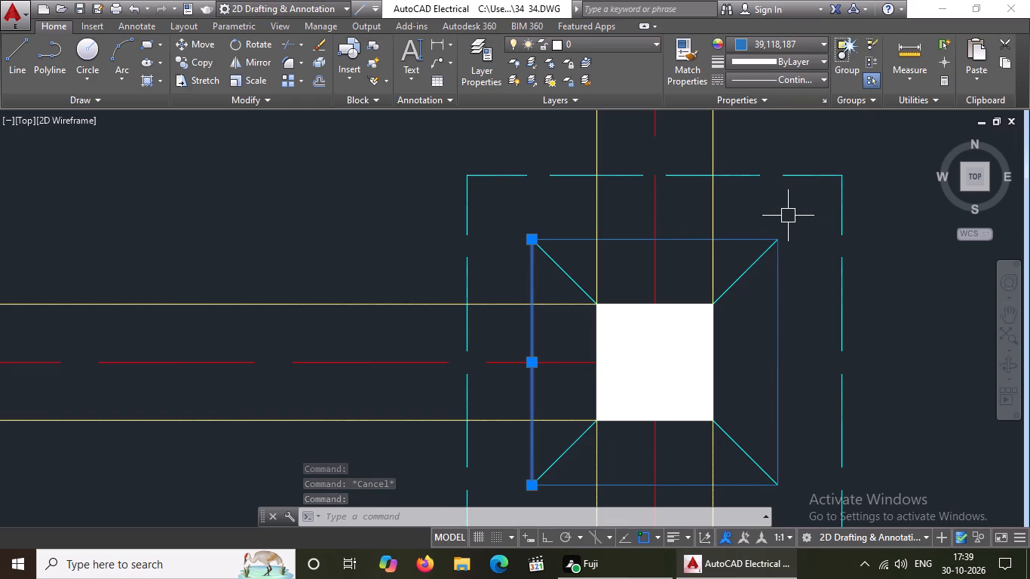
key(Escape)
Recolour the north and west edges of the southernmost row's first CF1 footing's inner square to blue 39,118,187.
scroll(739, 180, down, 5)
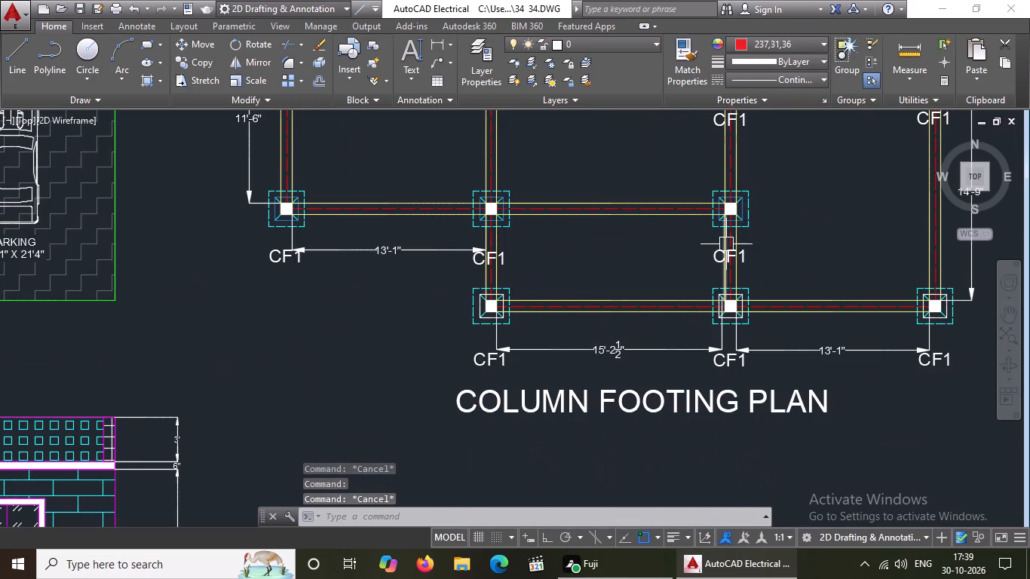
scroll(726, 244, down, 1)
middle_drag(726, 245, 686, 366)
scroll(698, 271, up, 3)
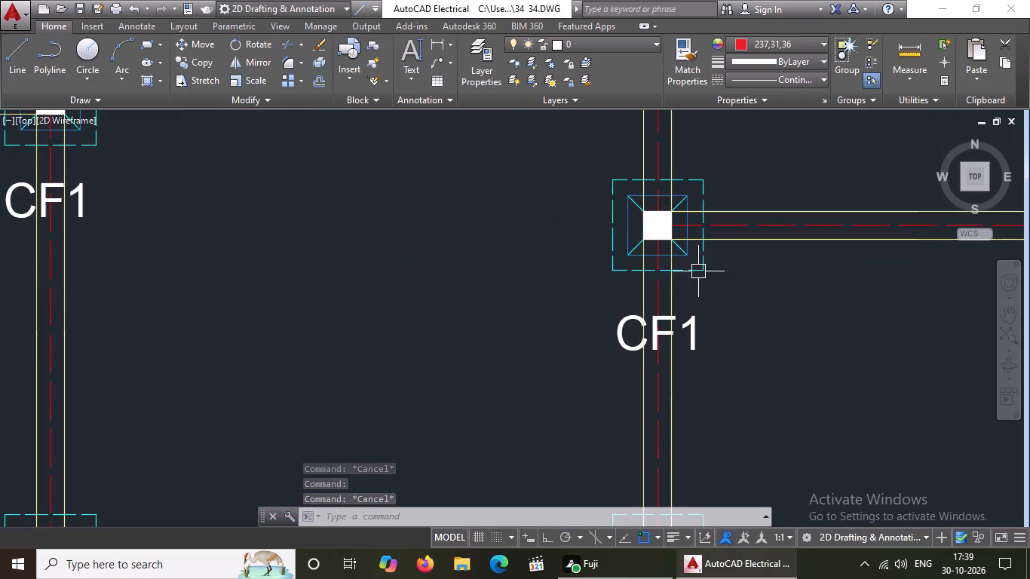
scroll(701, 262, down, 2)
scroll(902, 286, up, 2)
scroll(902, 285, down, 4)
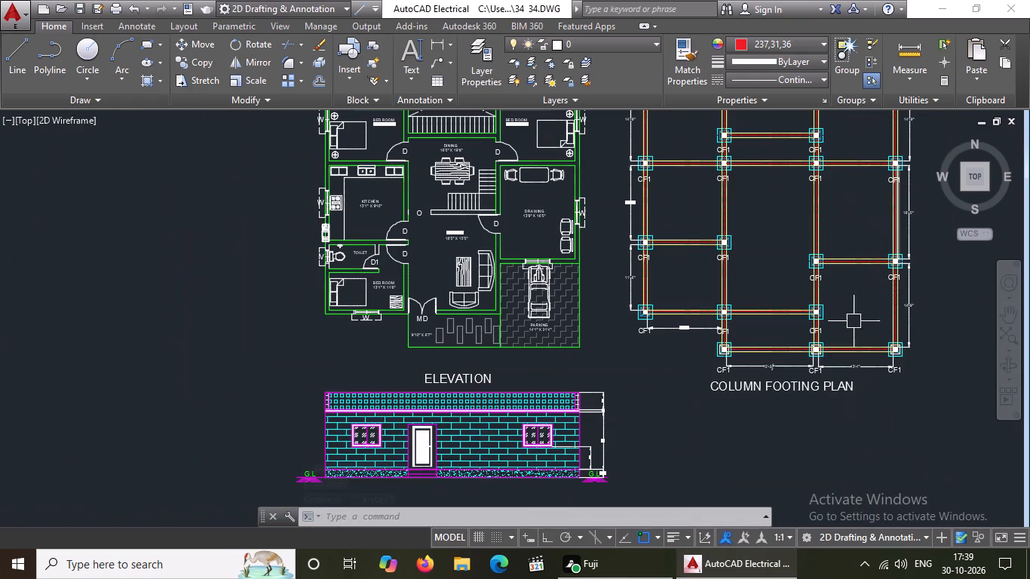
scroll(718, 353, up, 6)
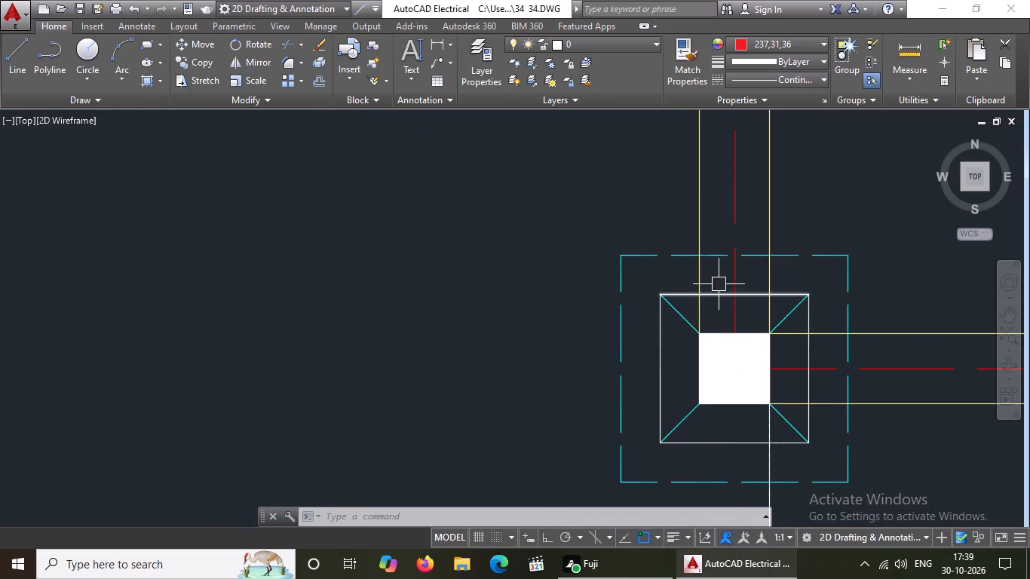
click(717, 293)
click(816, 49)
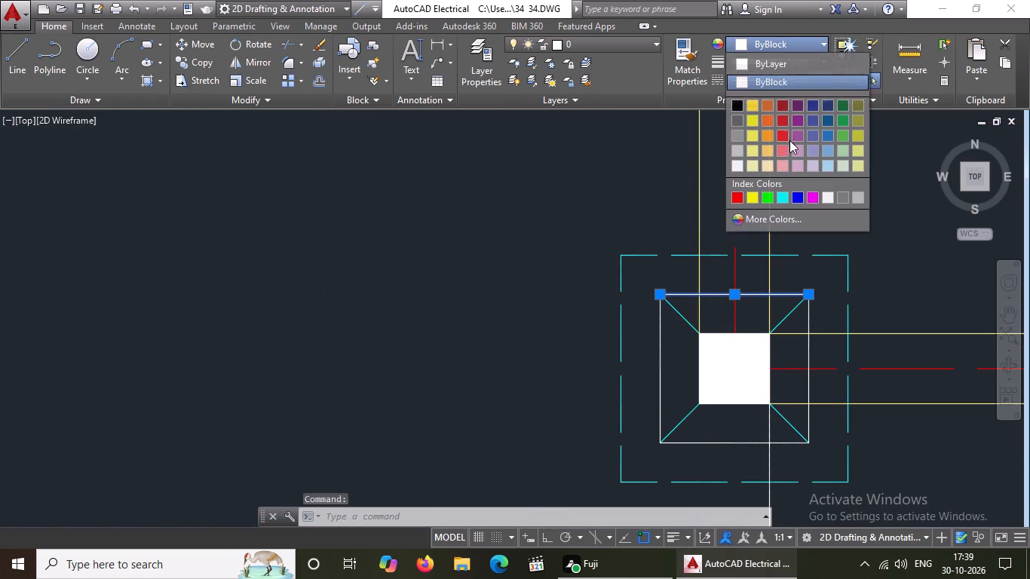
click(826, 132)
key(Escape)
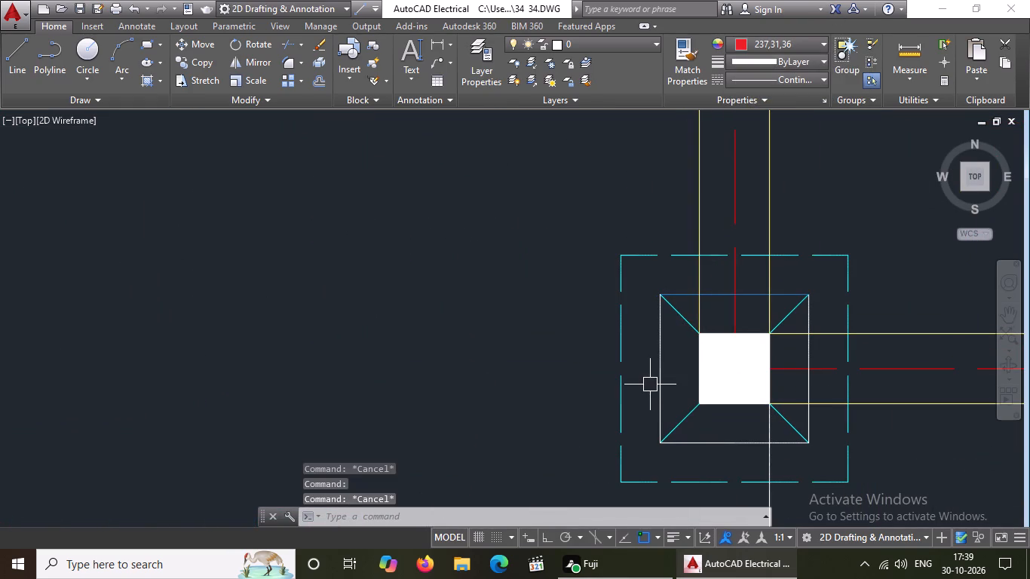
click(658, 368)
click(771, 36)
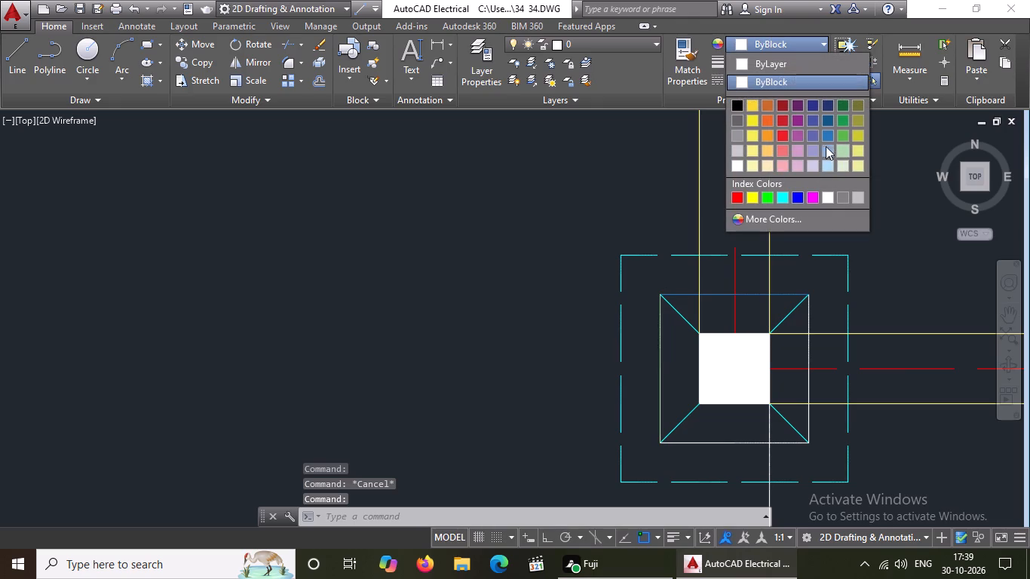
click(825, 133)
key(Escape)
Recolour the south and east edges of the southernmost row's first CF1 footing's inner square to blue 39,118,187.
click(746, 440)
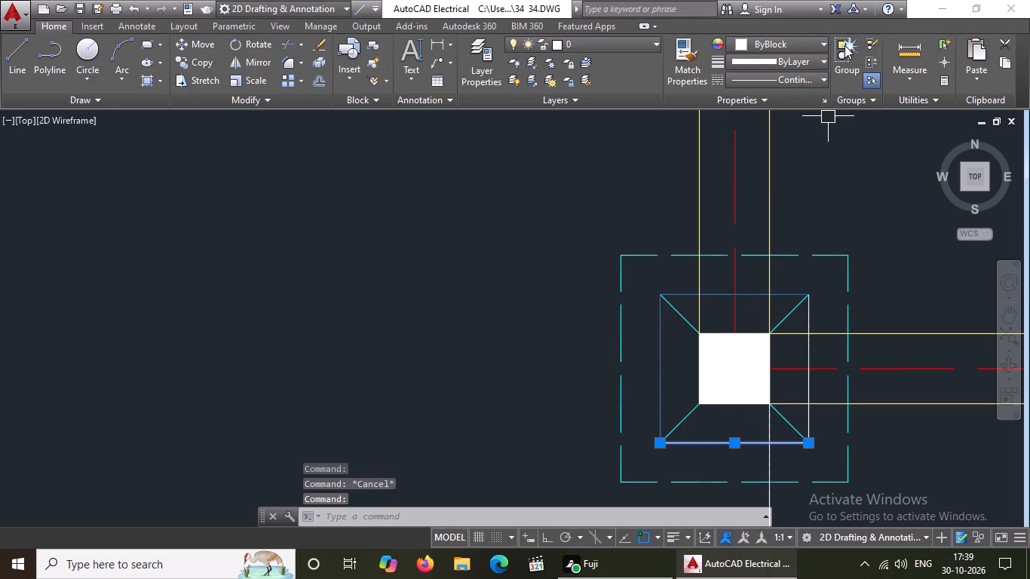
click(805, 44)
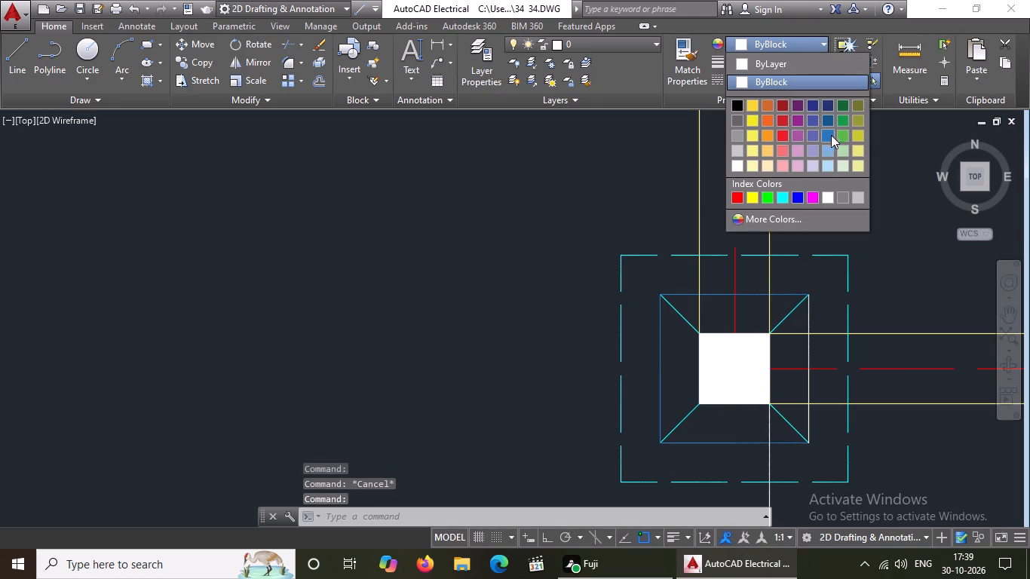
click(829, 133)
key(Escape)
click(811, 348)
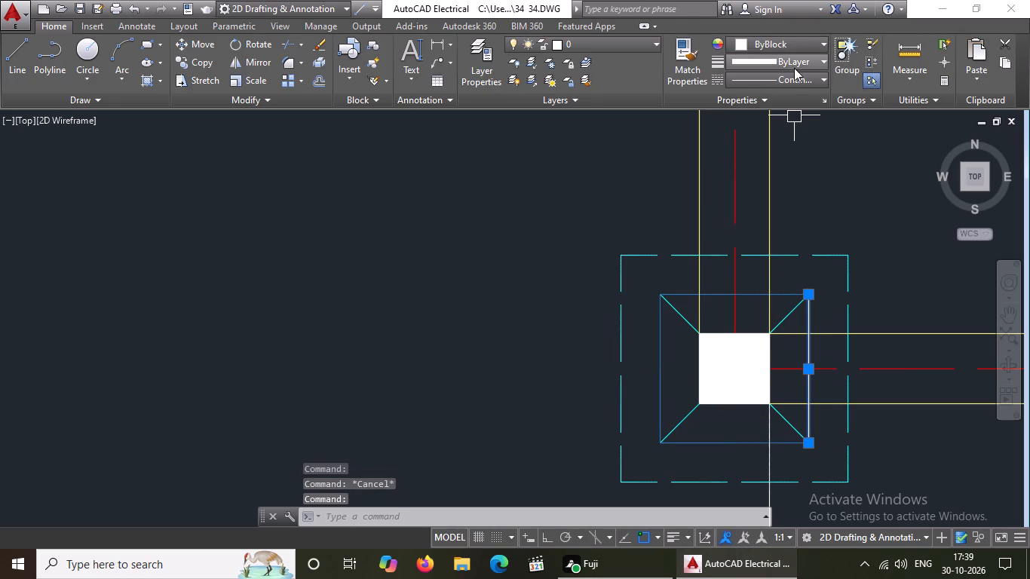
double_click(794, 47)
click(793, 35)
click(793, 50)
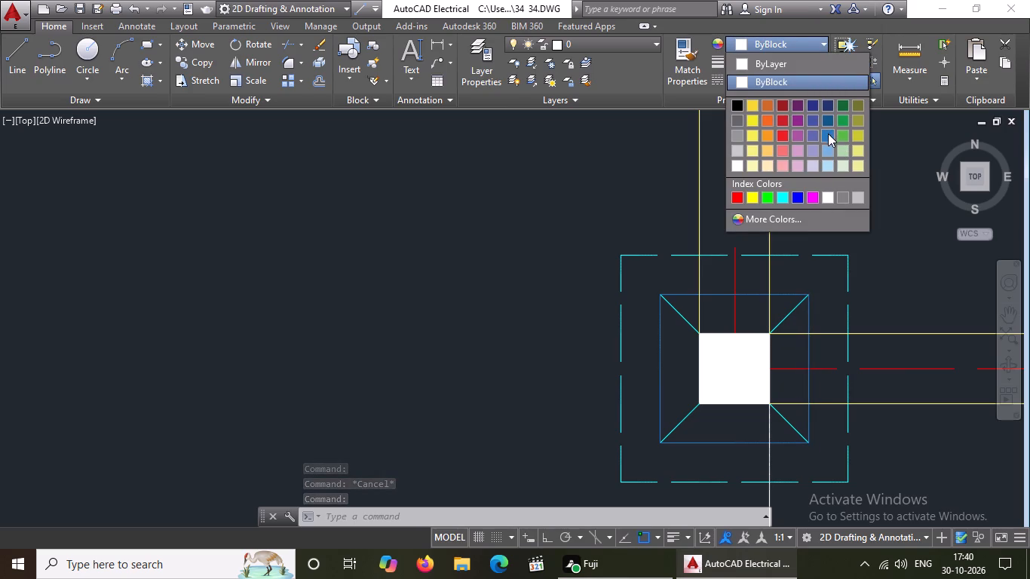
click(828, 133)
key(Escape)
Recolour the south and west edges of the southernmost row's second CF1 footing's inner square to blue 39,118,187.
scroll(578, 287, down, 4)
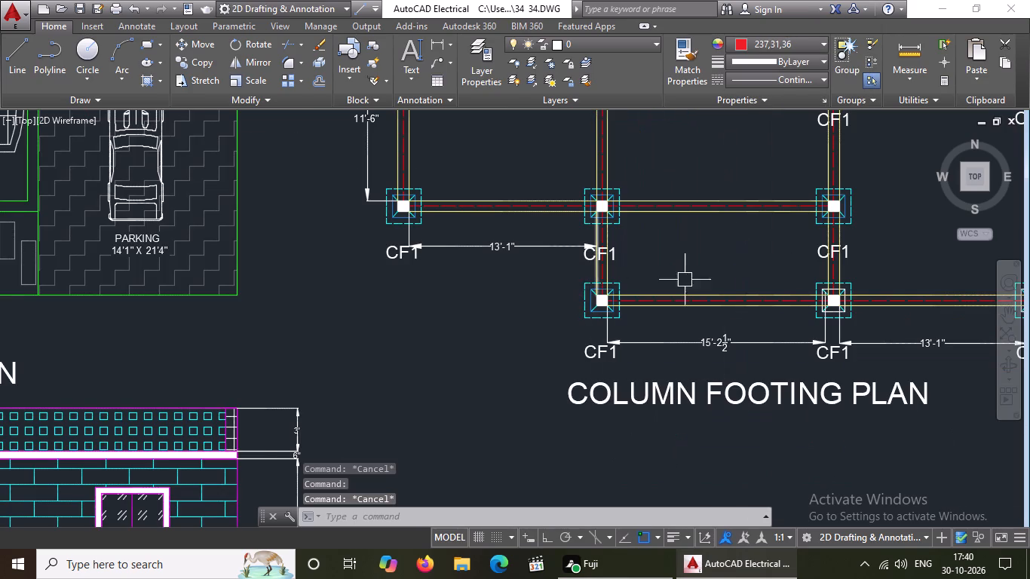
scroll(839, 302, up, 5)
click(746, 399)
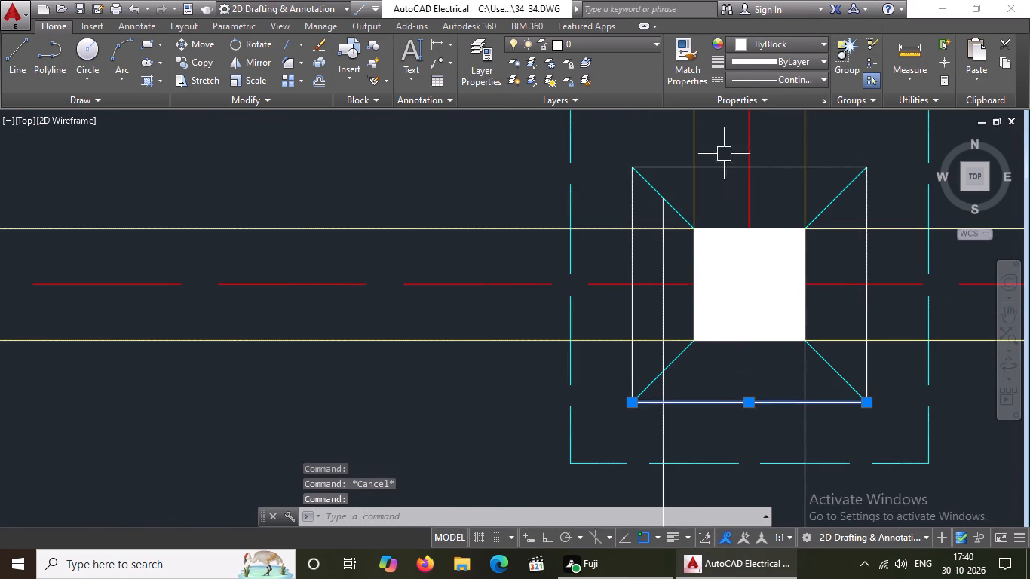
click(755, 39)
click(827, 134)
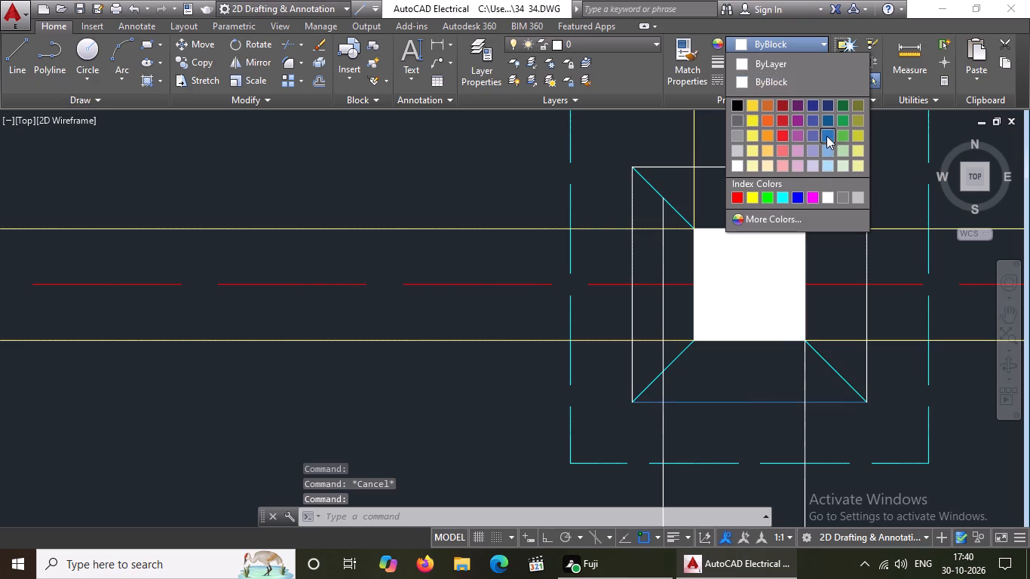
key(Escape)
click(630, 364)
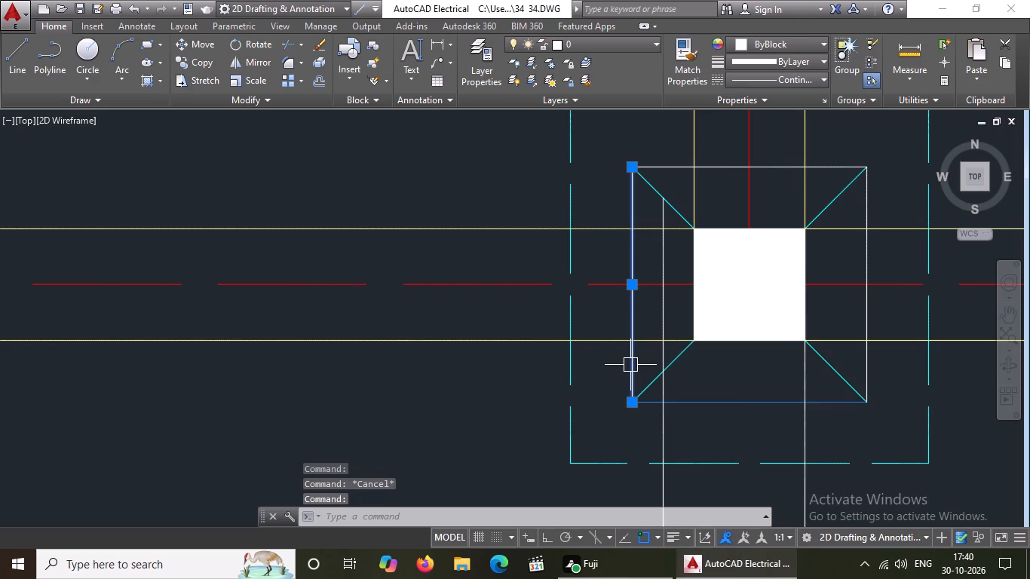
click(776, 38)
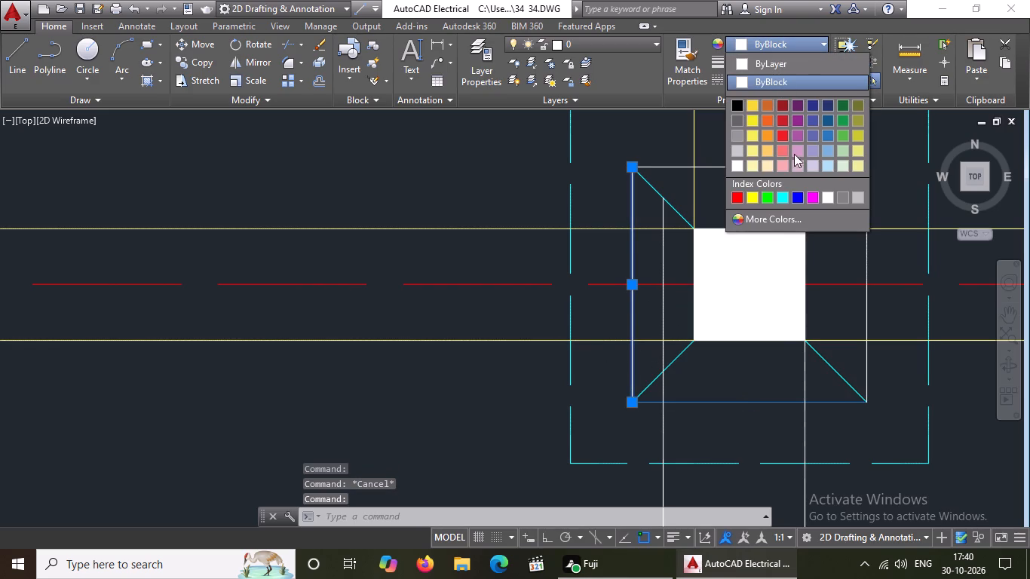
click(826, 136)
key(Escape)
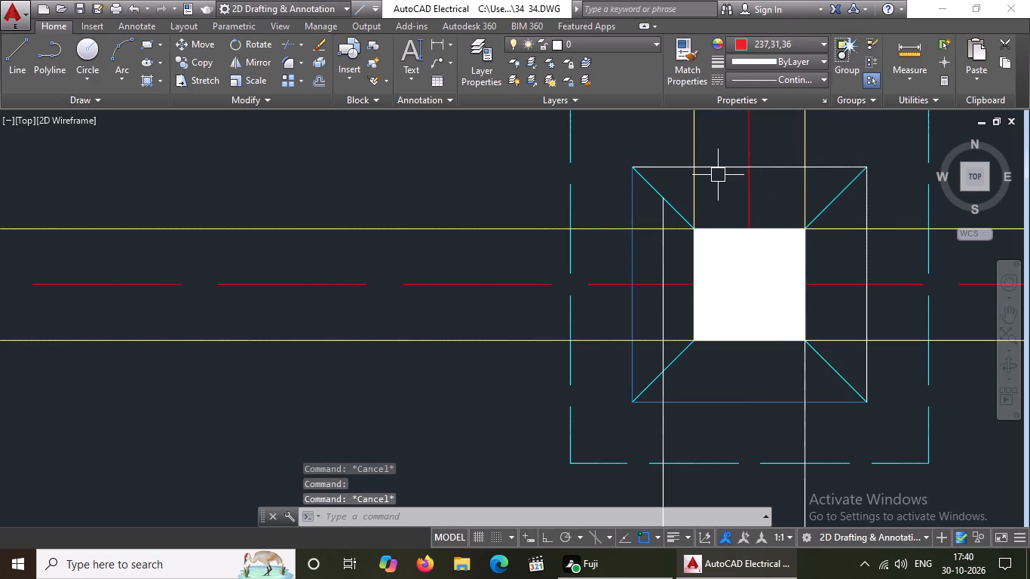
Recolour the north and east edges of the southernmost row's second CF1 footing's inner square to blue 39,118,187.
click(719, 172)
click(737, 42)
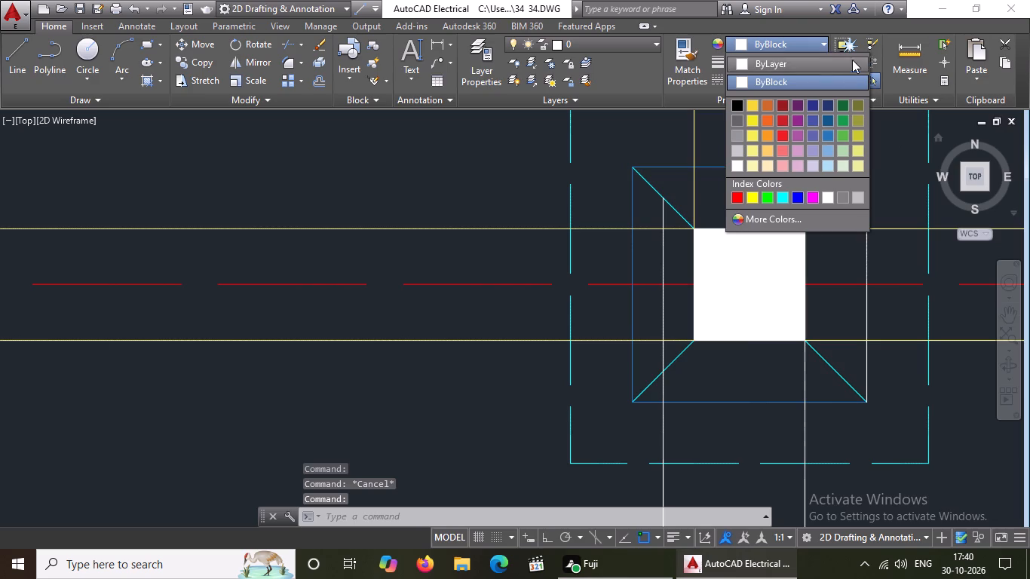
click(824, 134)
key(Escape)
click(863, 247)
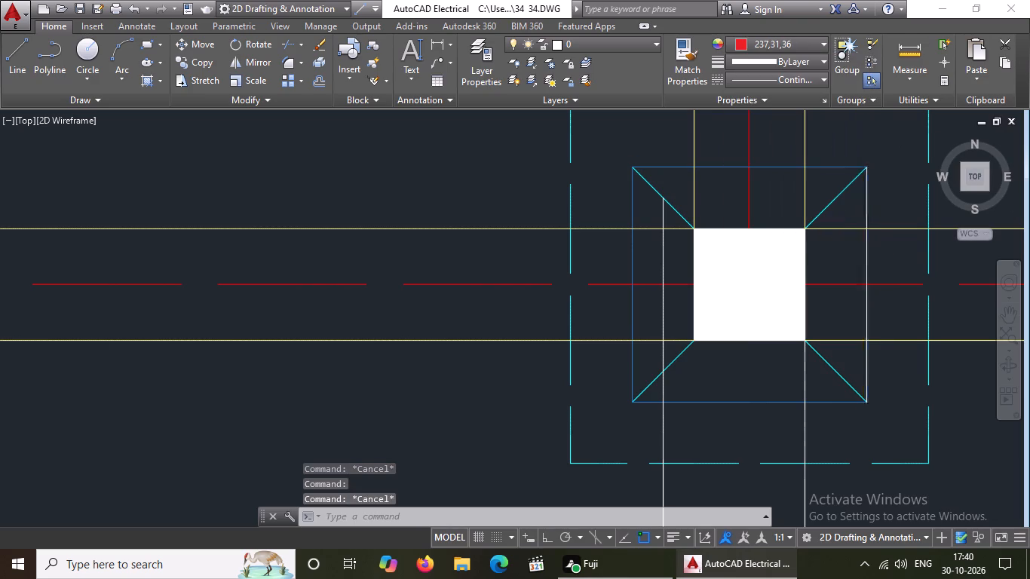
click(808, 38)
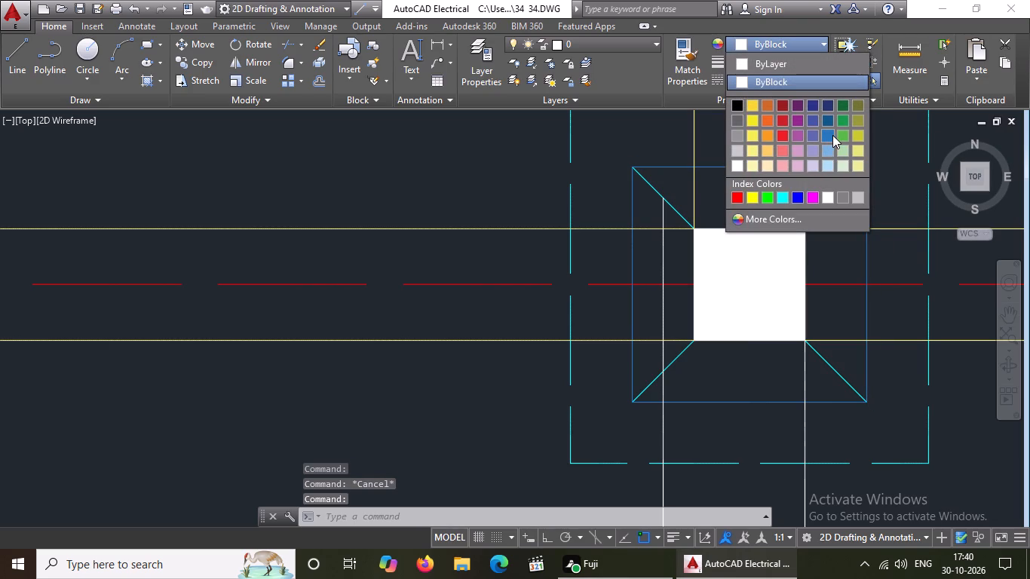
click(827, 133)
key(Escape)
Recolour the east and north edges of the southernmost row's third CF1 footing's inner square to blue 39,118,187.
scroll(700, 256, down, 3)
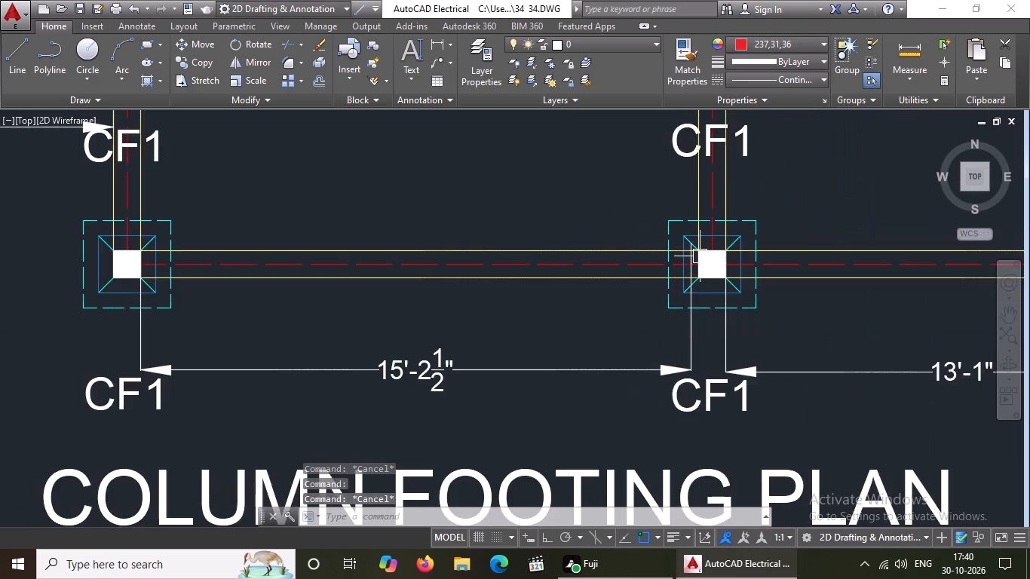
scroll(700, 256, down, 3)
scroll(717, 255, up, 2)
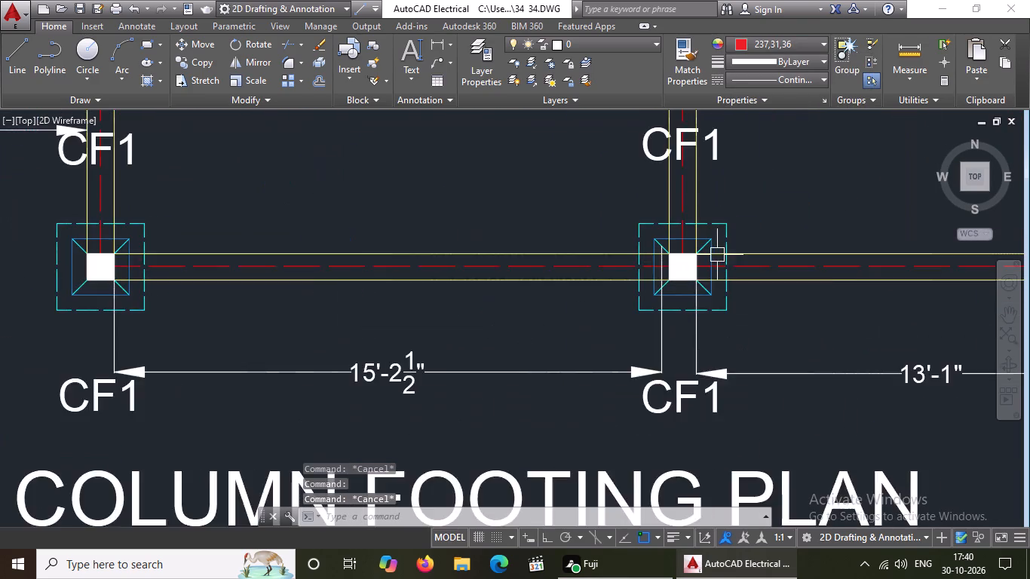
scroll(717, 255, up, 1)
scroll(717, 255, down, 2)
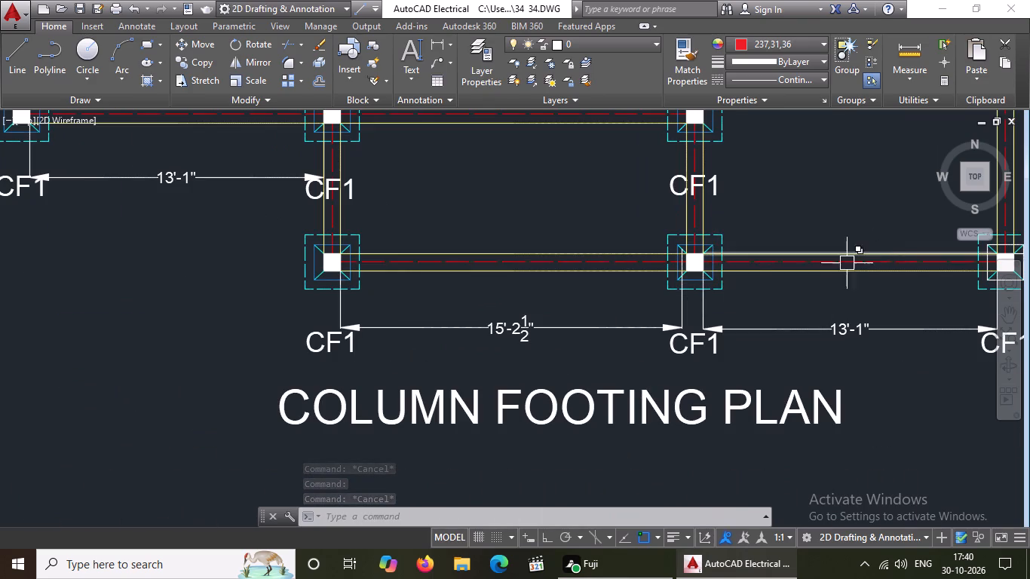
scroll(836, 270, down, 2)
scroll(956, 268, up, 2)
scroll(830, 264, up, 4)
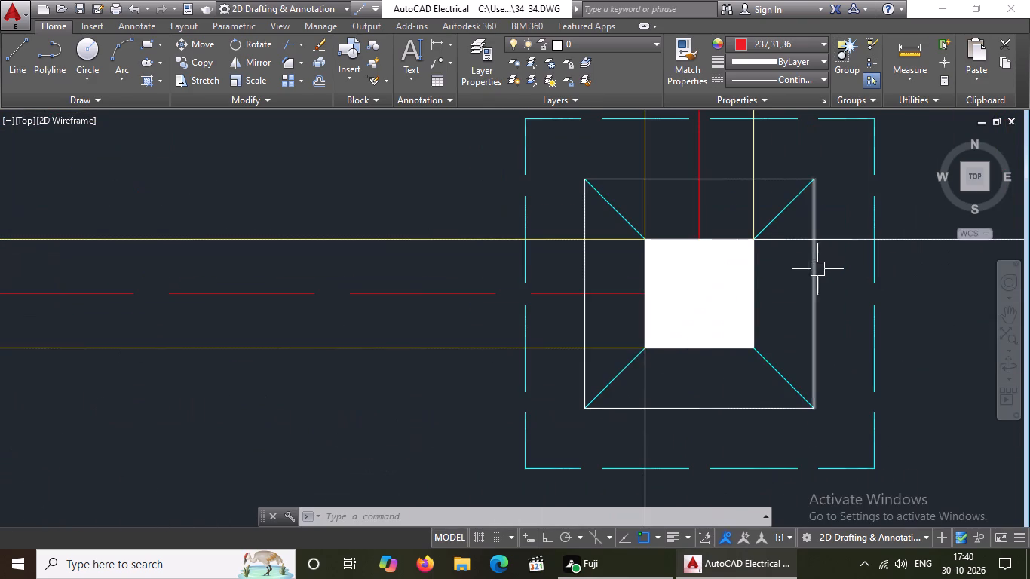
click(817, 269)
click(804, 39)
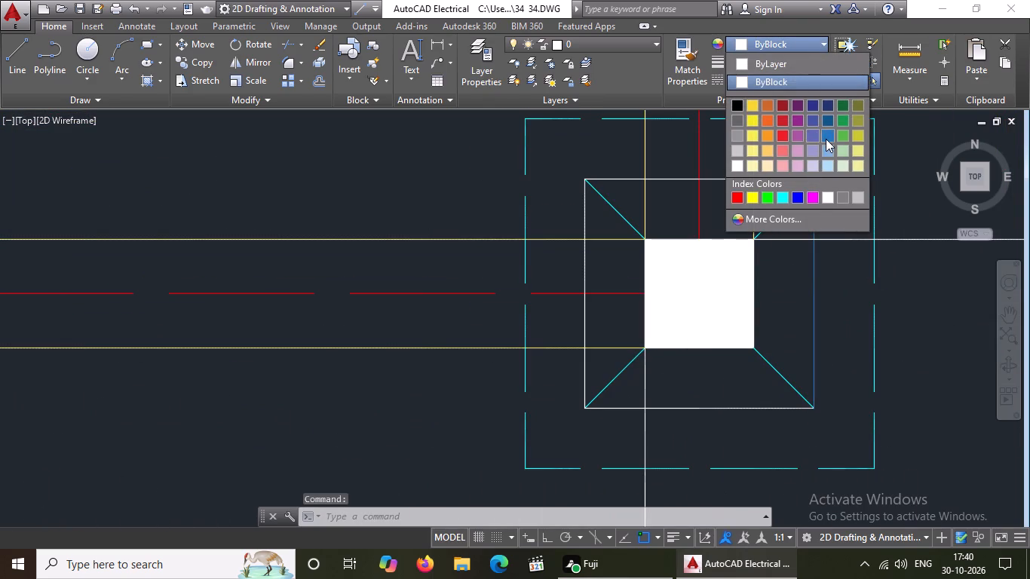
click(826, 133)
key(Escape)
click(739, 178)
click(782, 49)
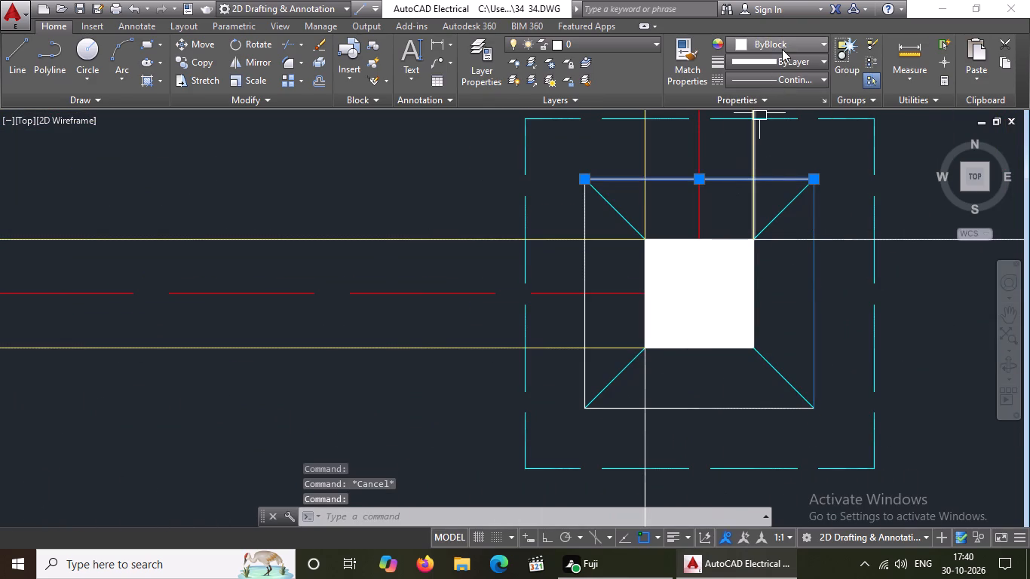
click(823, 127)
key(Escape)
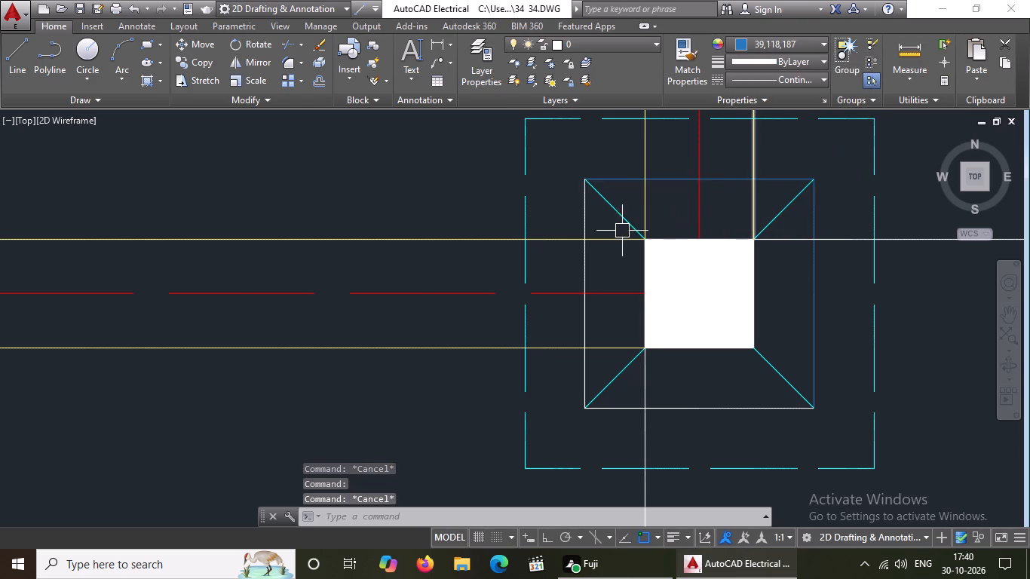
Recolour the west and south edges of the southernmost row's third CF1 footing's inner square to blue 39,118,187.
click(581, 258)
click(774, 41)
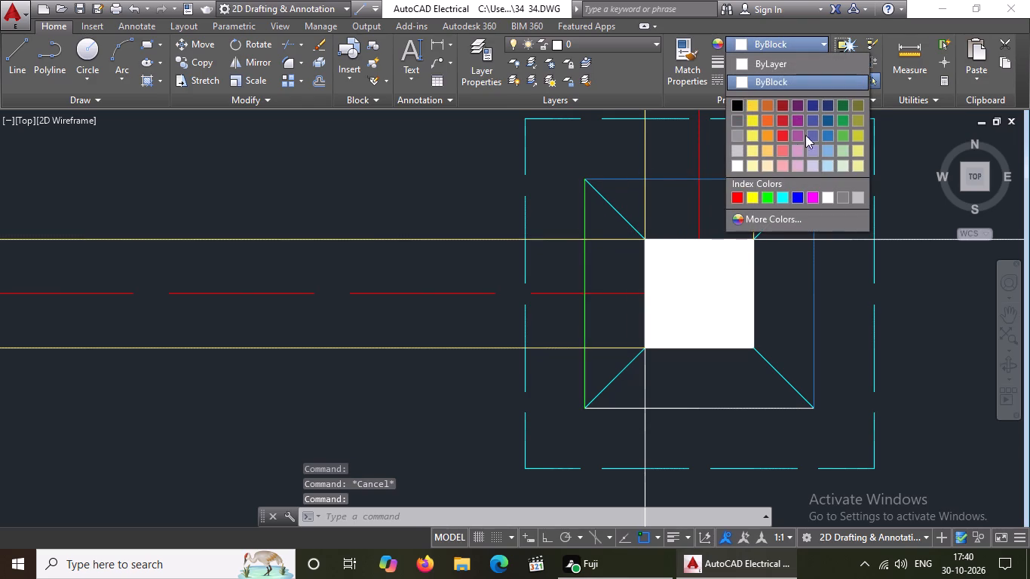
click(828, 133)
key(Escape)
click(737, 407)
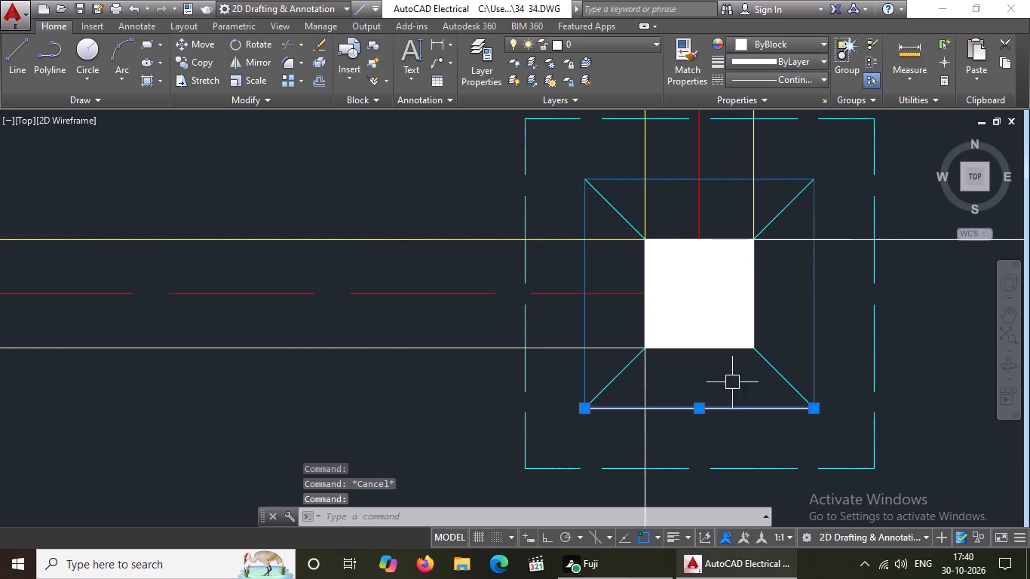
click(791, 47)
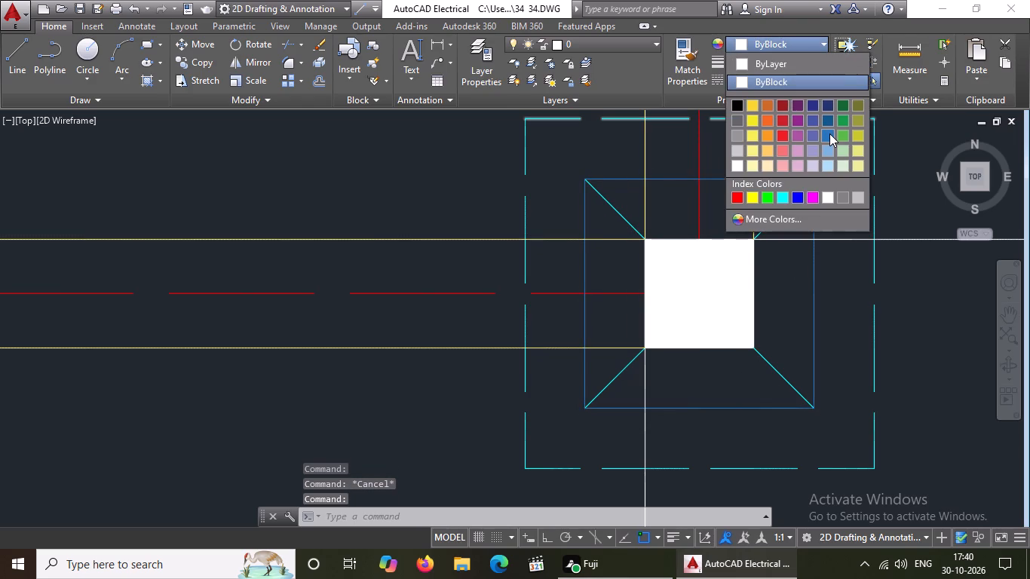
click(829, 133)
scroll(685, 336, down, 3)
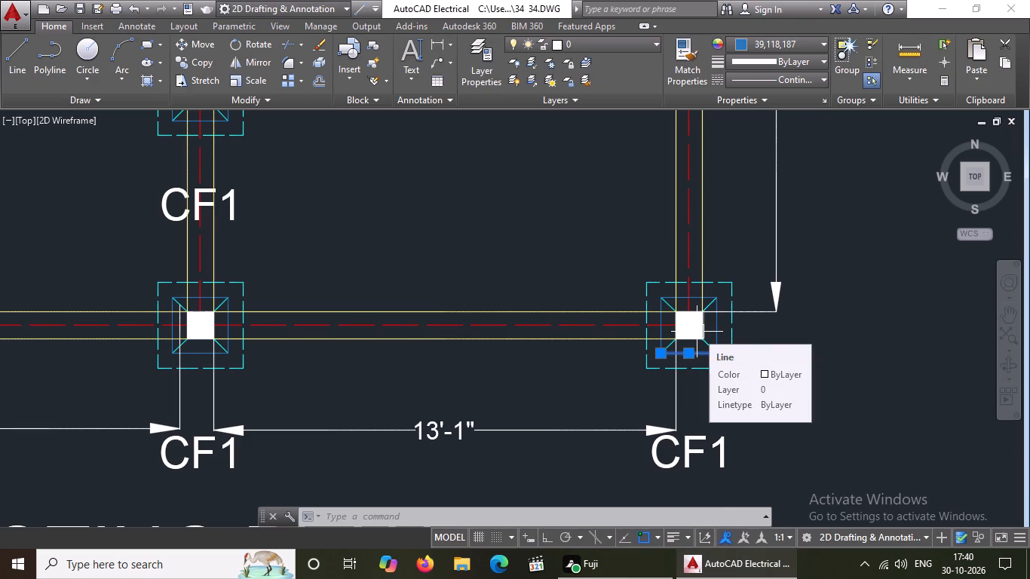
scroll(689, 314, down, 4)
key(Escape)
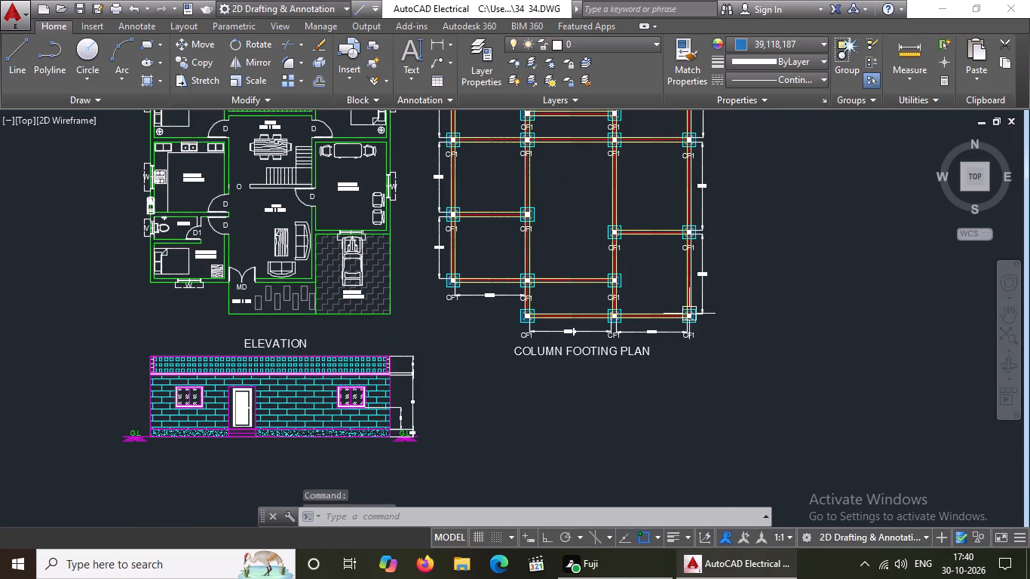
Examine the column footing plan's footings and connecting lines for any remaining colour changes.
scroll(559, 348, up, 5)
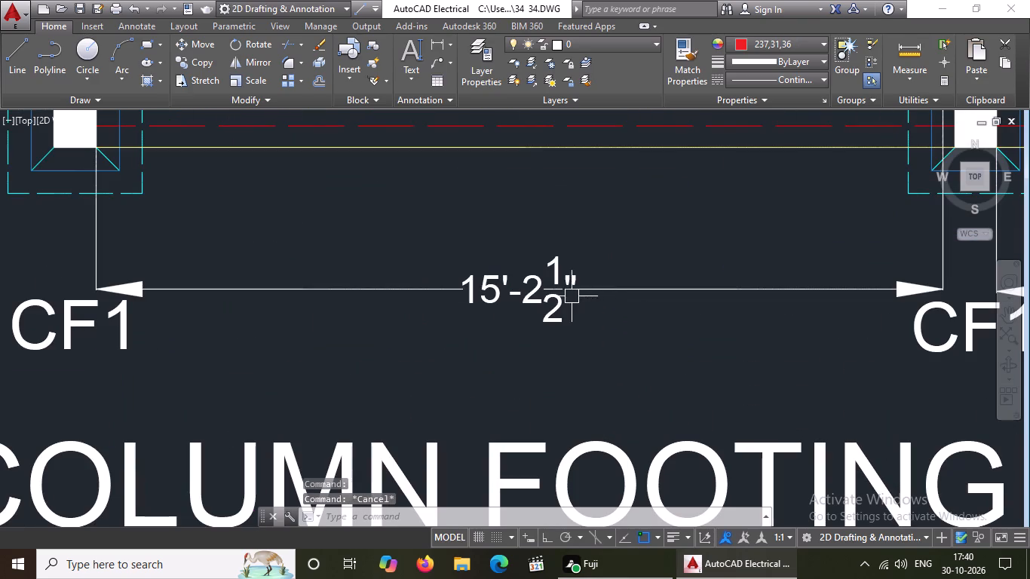
scroll(551, 296, down, 6)
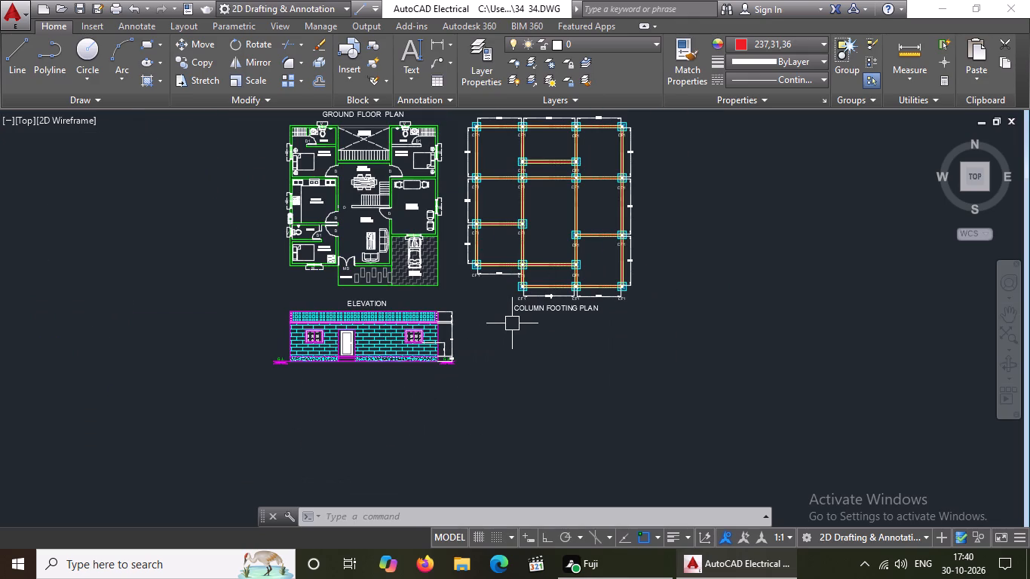
scroll(535, 233, up, 5)
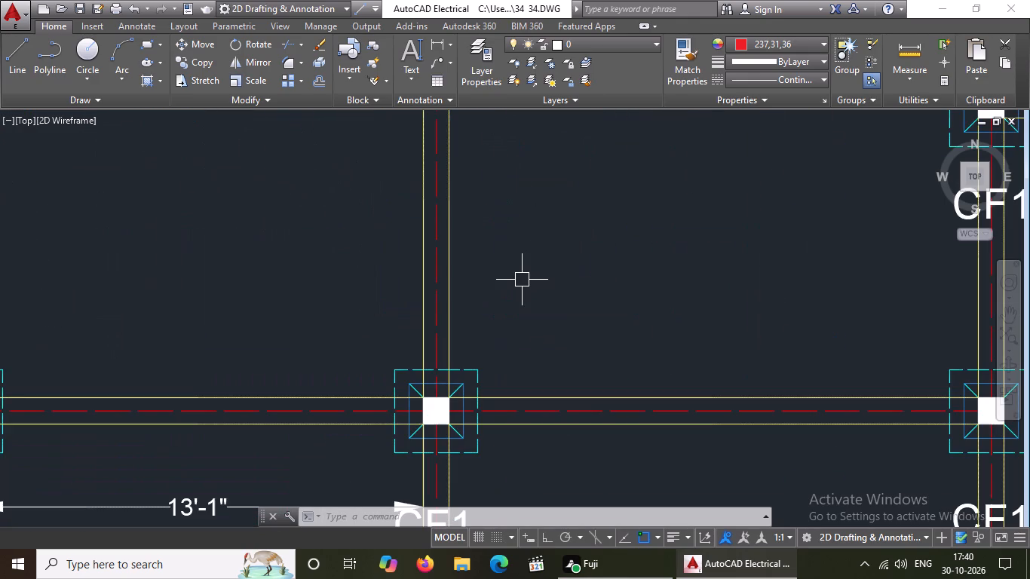
scroll(556, 225, down, 2)
middle_drag(554, 277, 554, 303)
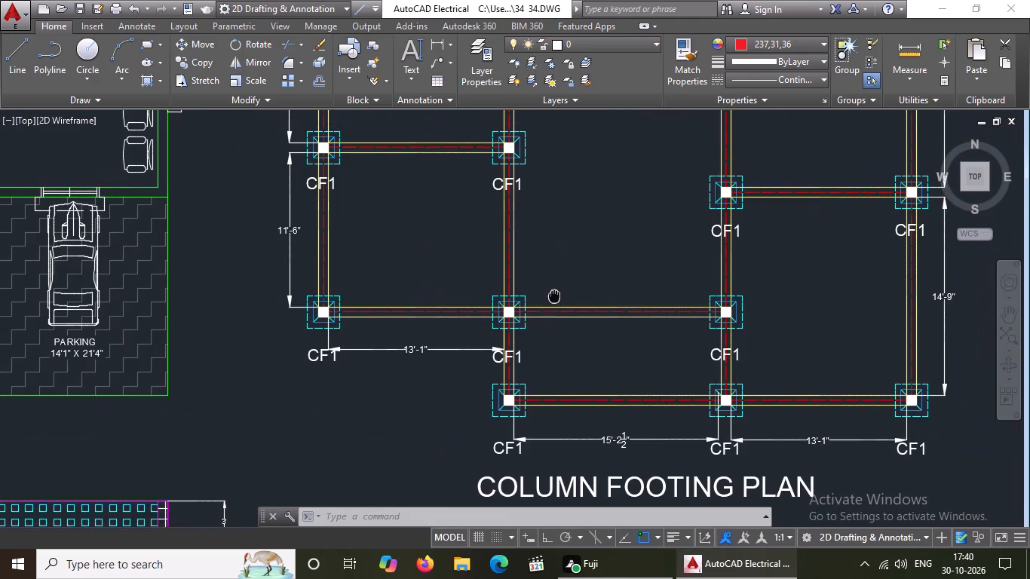
middle_drag(554, 303, 554, 401)
scroll(582, 371, down, 3)
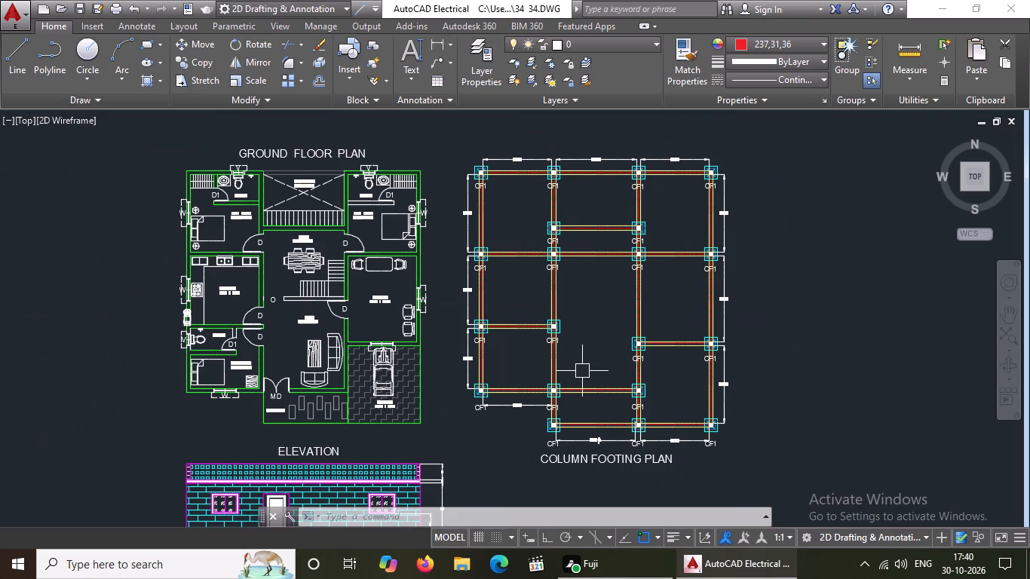
Recolour both outer lines of the northernmost row's western 13'-1" span to index yellow.
scroll(498, 161, up, 4)
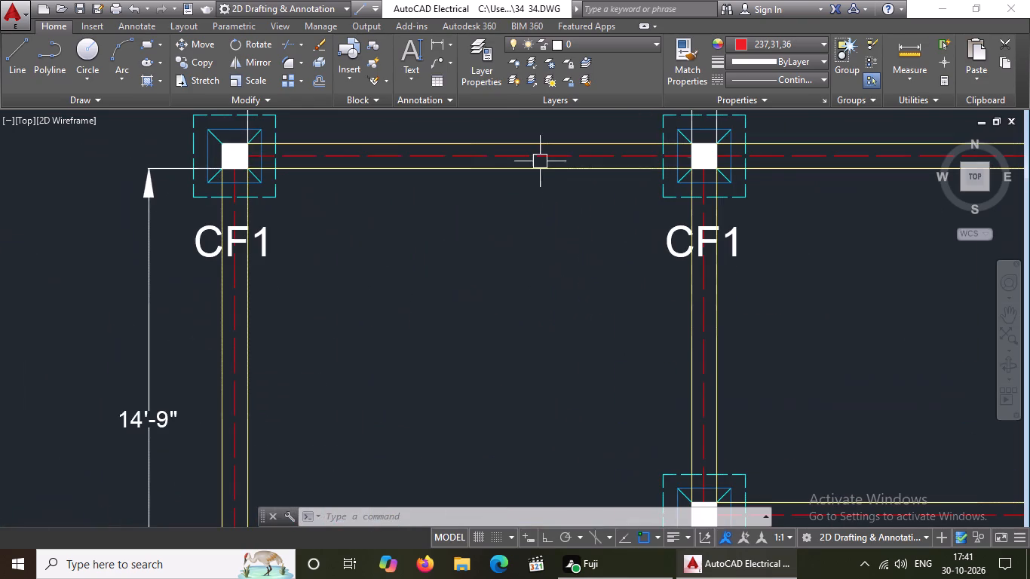
click(529, 141)
click(784, 41)
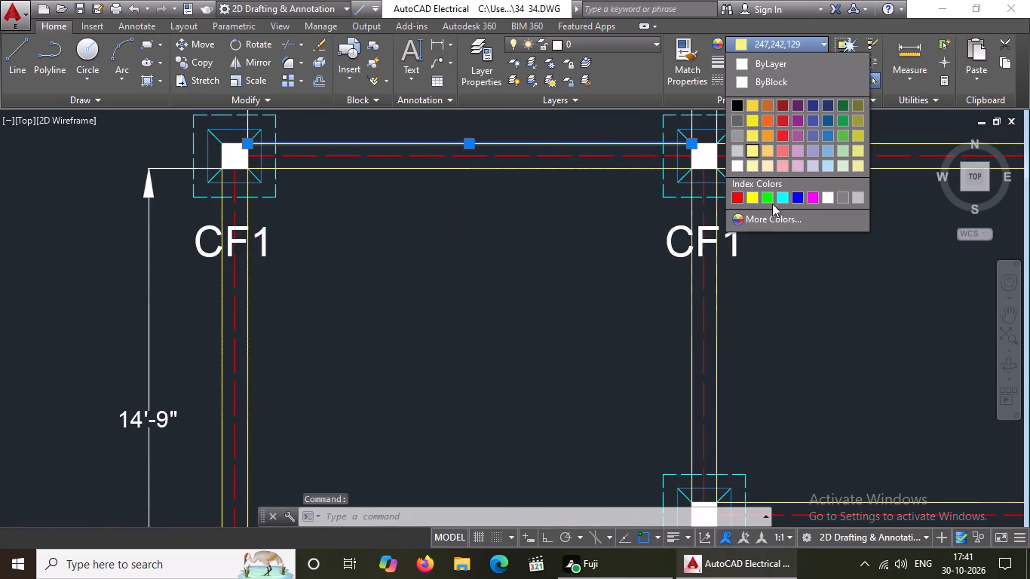
click(752, 196)
key(Escape)
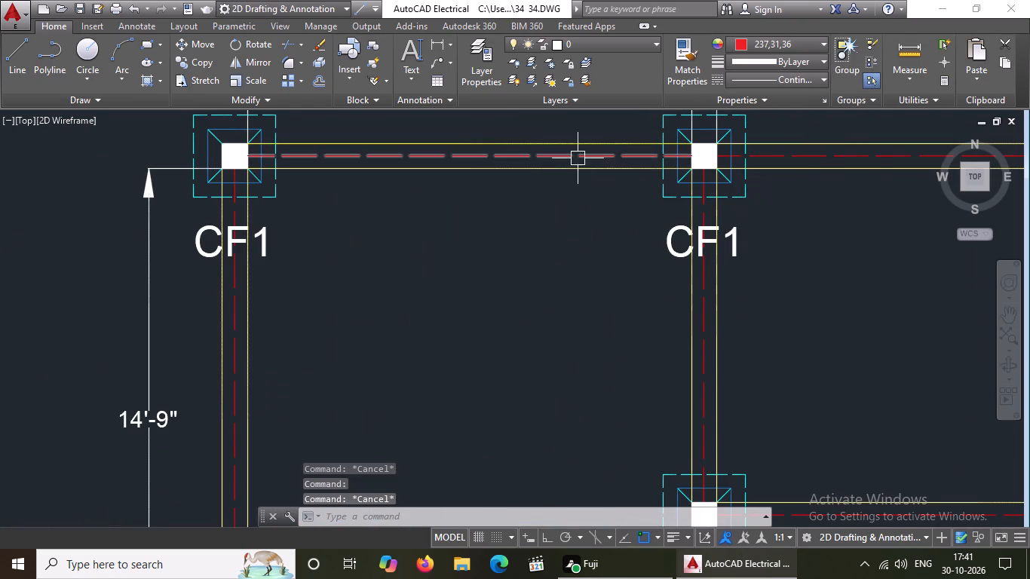
click(572, 170)
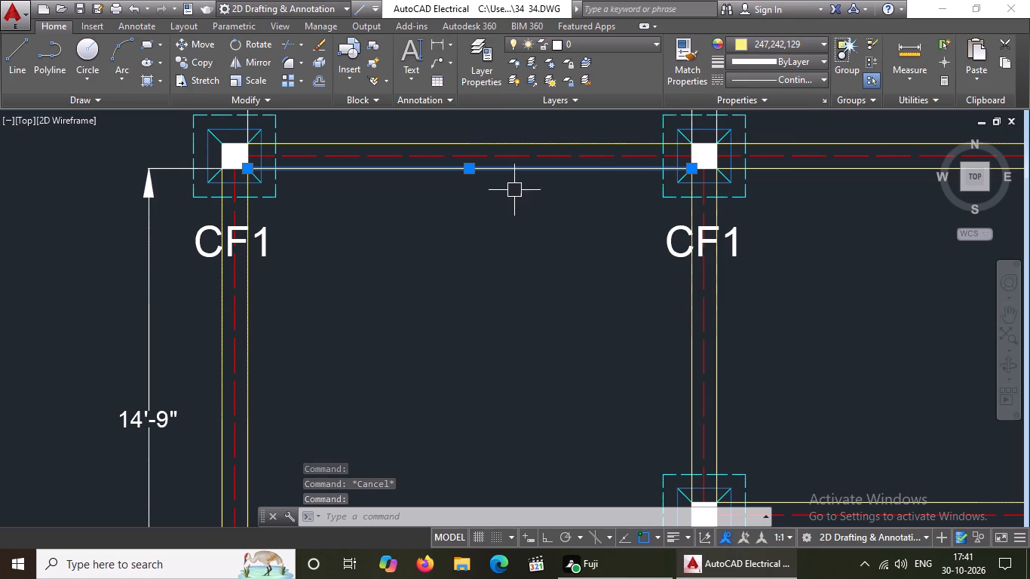
click(743, 45)
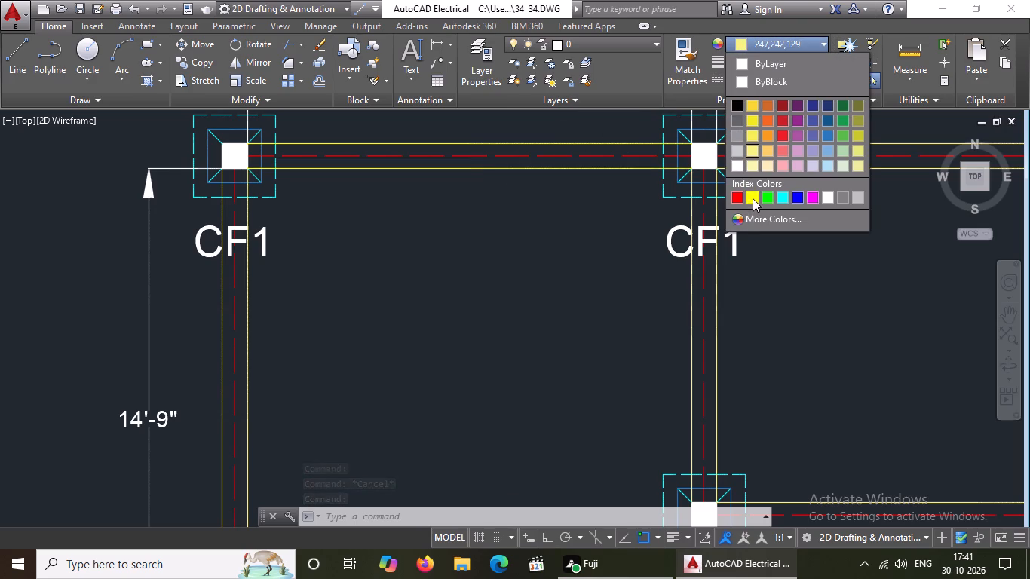
click(753, 198)
key(Escape)
Recolour both outer lines of the northernmost row's middle 15'-5" span to index yellow.
scroll(571, 223, down, 2)
scroll(736, 185, up, 2)
click(677, 202)
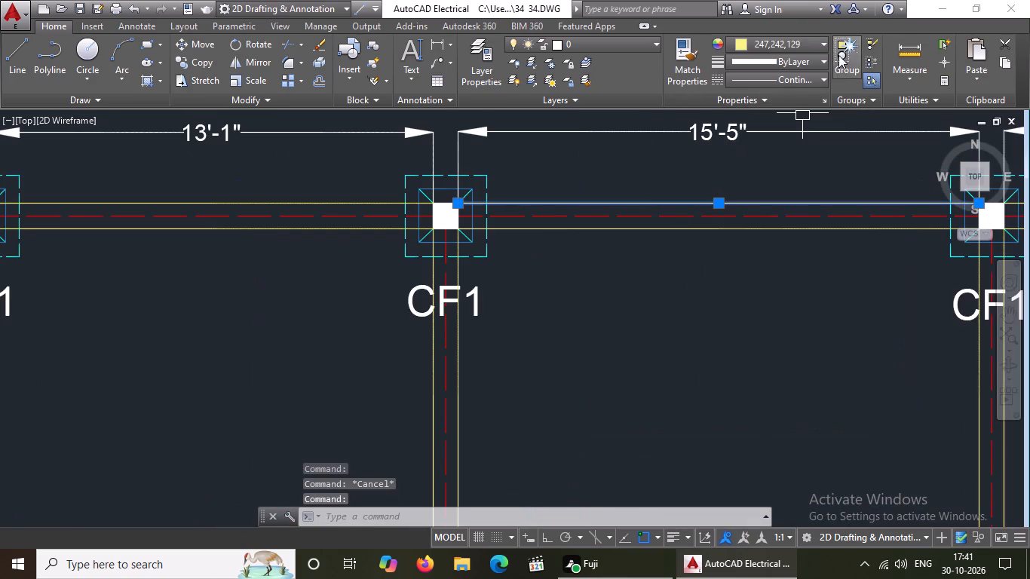
click(780, 40)
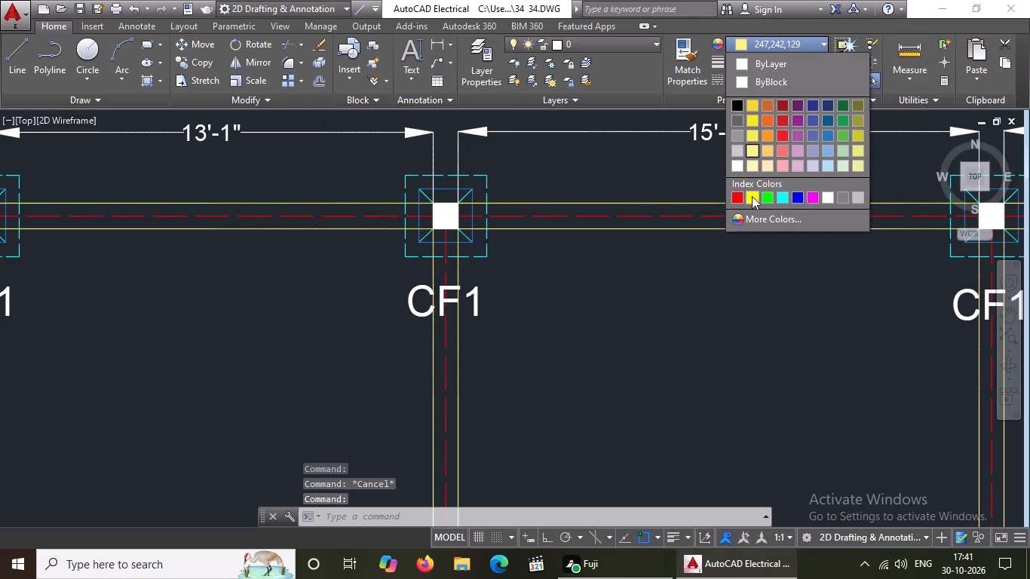
click(748, 193)
key(Escape)
click(711, 231)
click(766, 38)
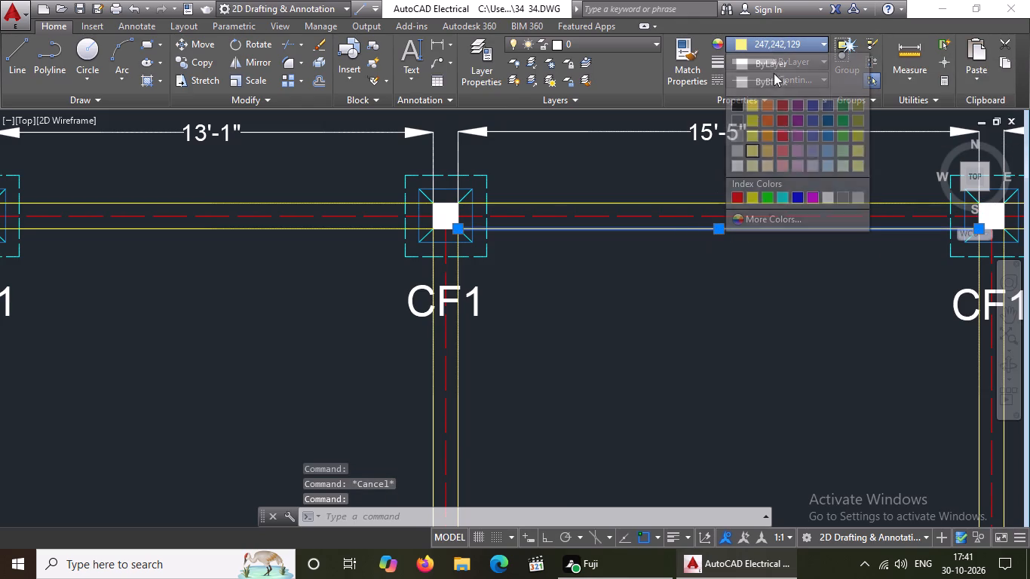
click(755, 196)
key(Escape)
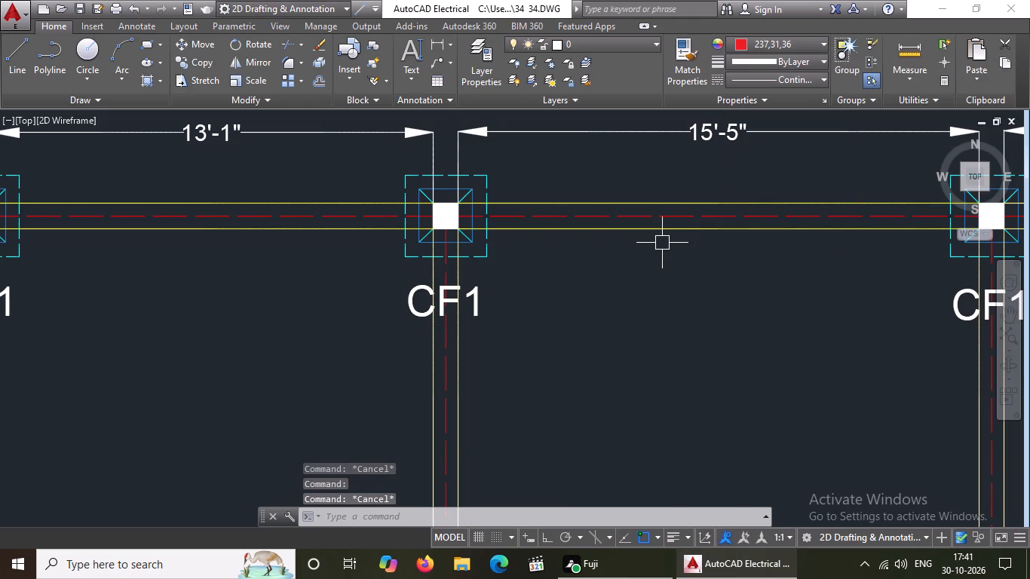
Recolour both outer lines of the northernmost row's eastern 13'-1" span to index yellow.
scroll(662, 243, down, 4)
scroll(721, 230, up, 3)
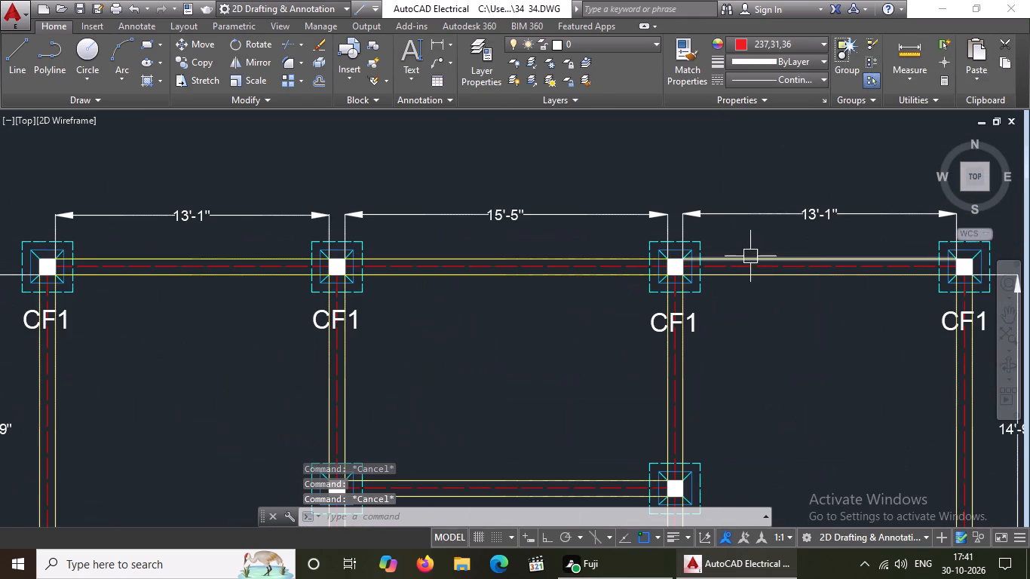
click(750, 256)
click(782, 46)
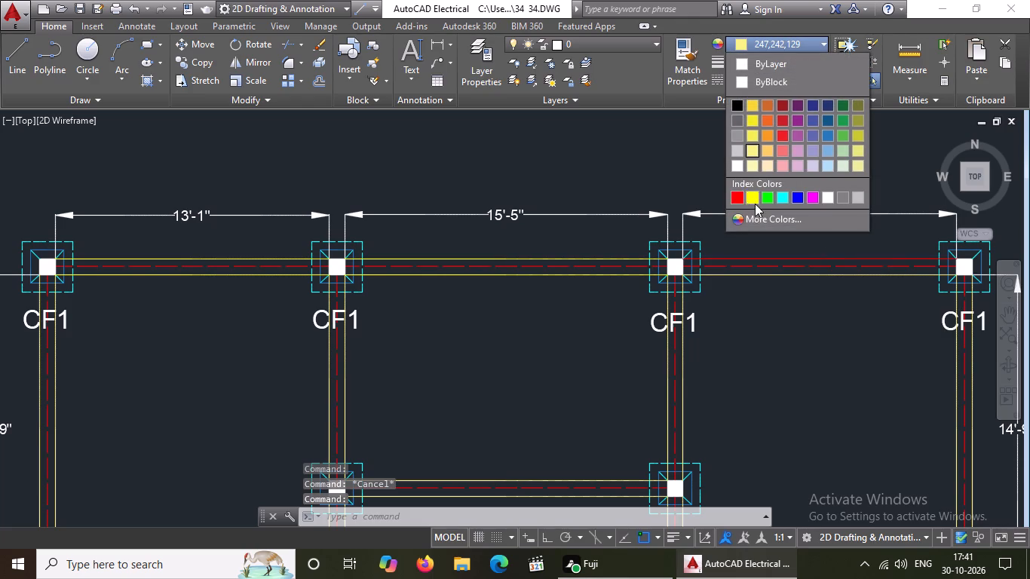
click(750, 198)
key(Escape)
click(743, 273)
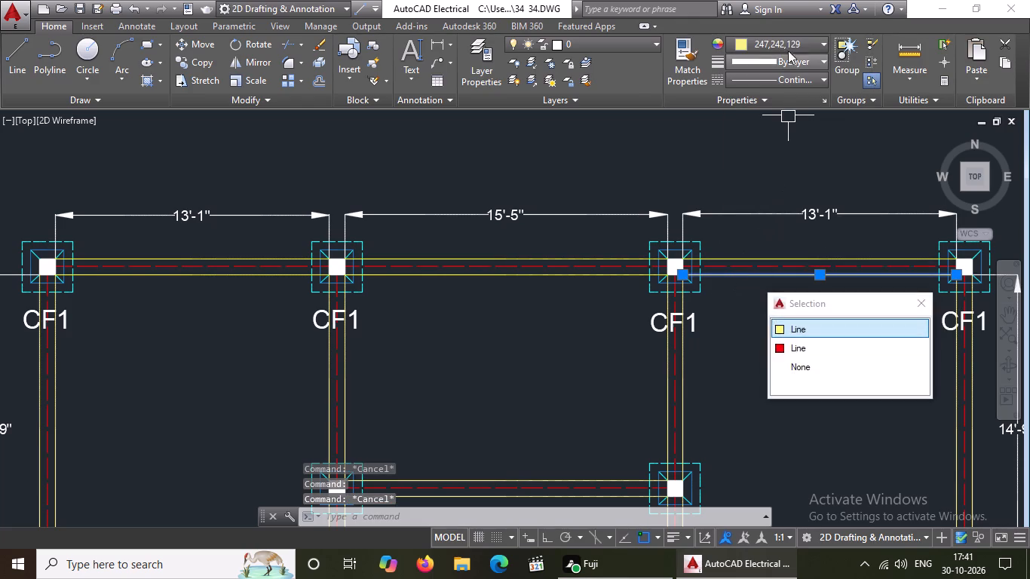
click(789, 40)
click(753, 198)
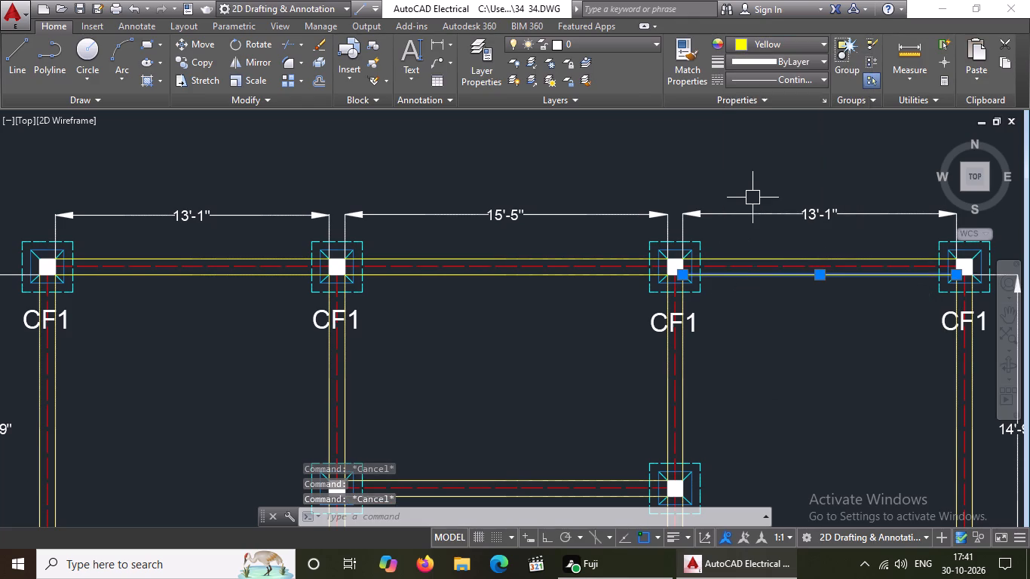
key(Escape)
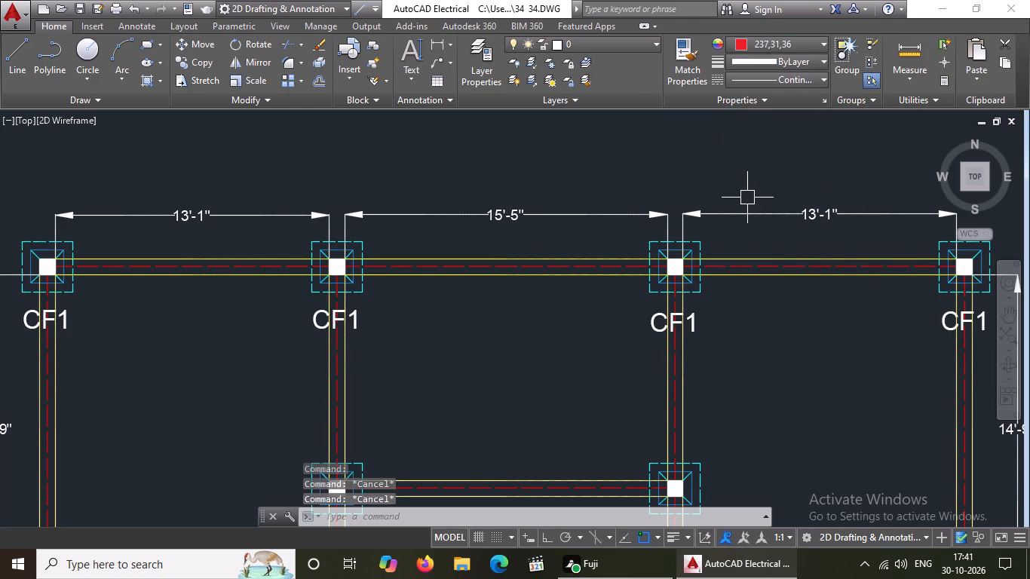
Recolour both outer lines of the westernmost column line's northern 14'-9" span to index yellow.
scroll(747, 198, down, 1)
scroll(314, 369, up, 2)
click(287, 348)
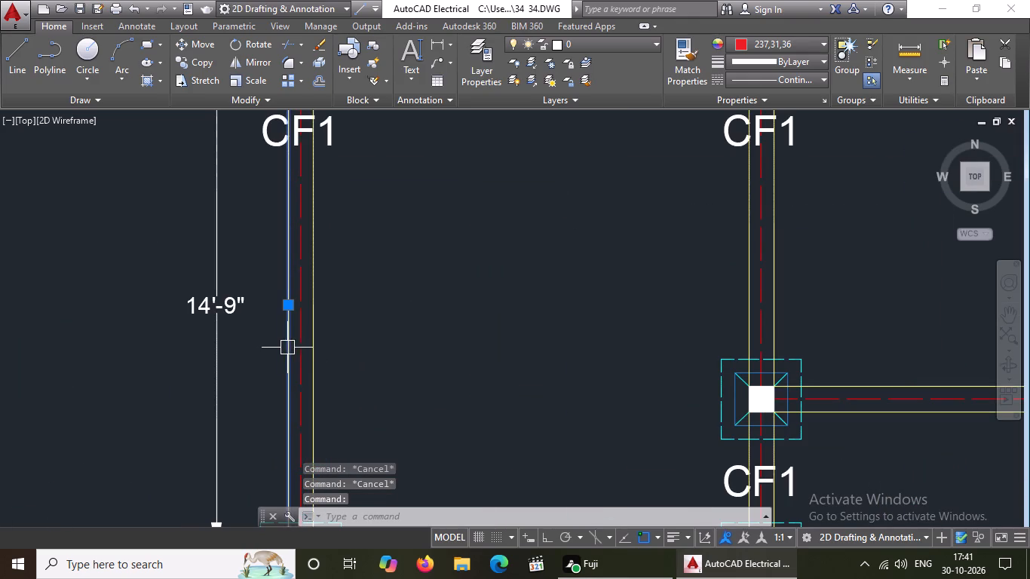
click(788, 38)
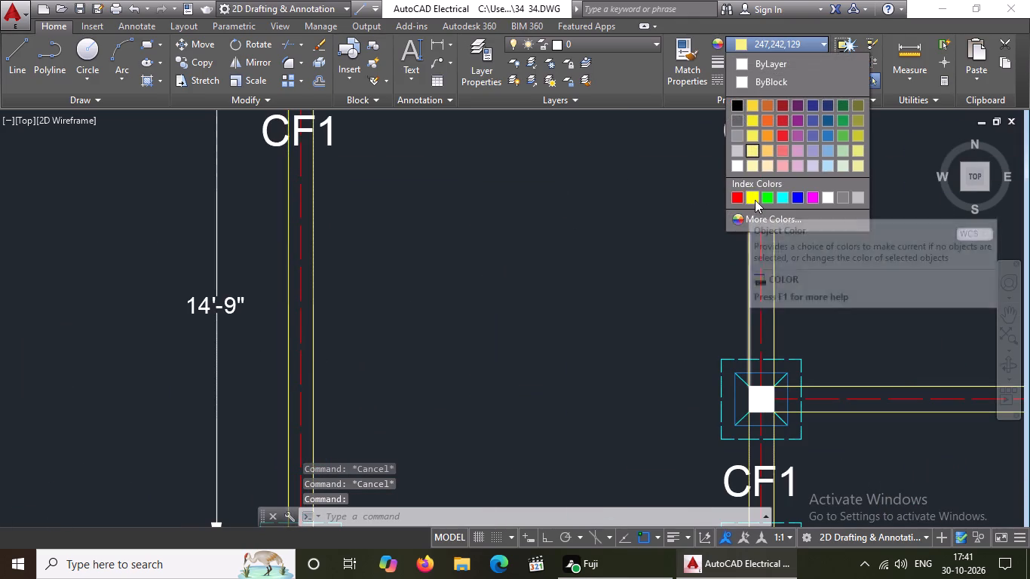
click(755, 199)
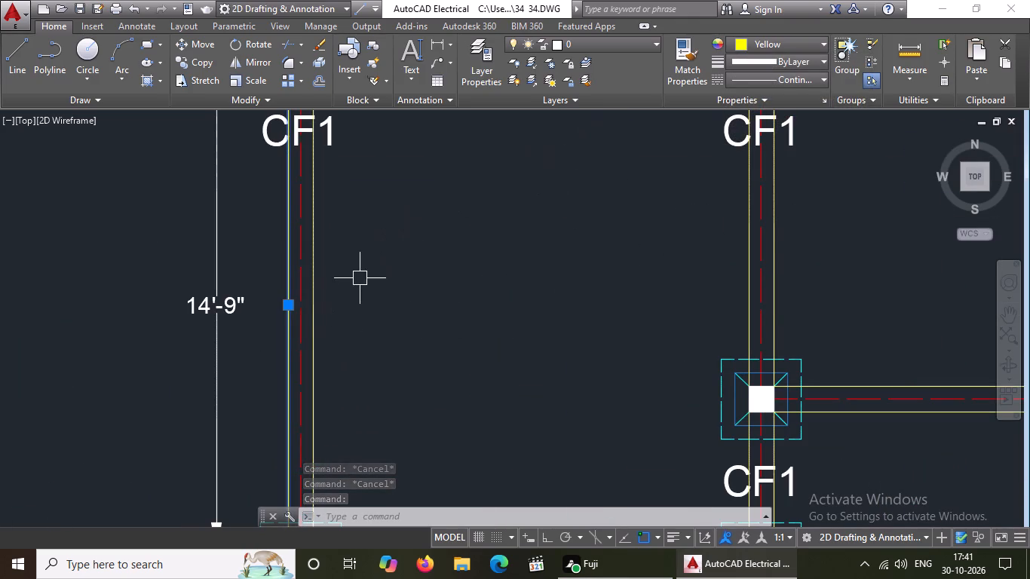
key(Escape)
click(317, 306)
click(776, 42)
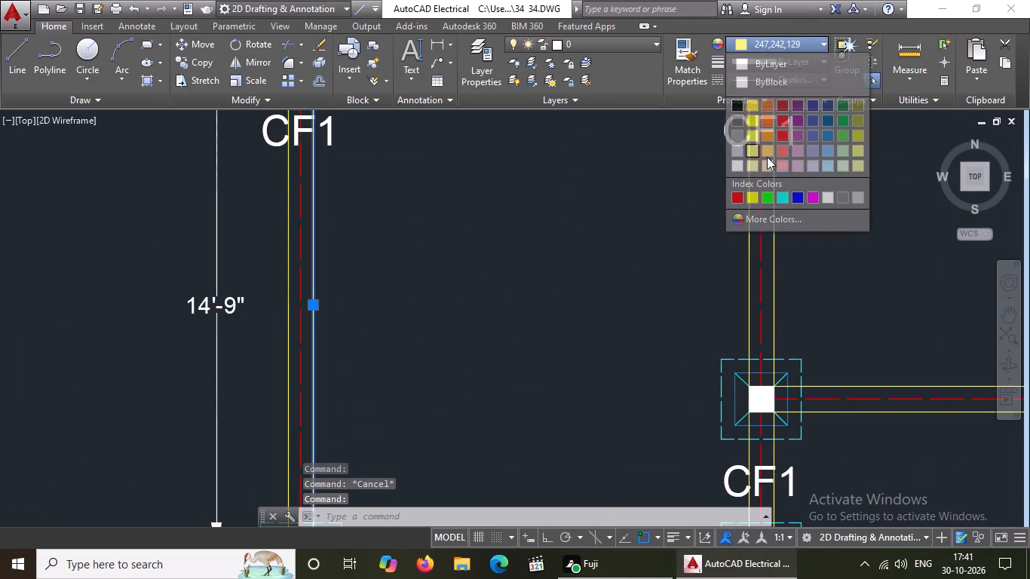
click(755, 198)
key(Escape)
Recolour both outer lines joining the northernmost row's second CF1 footing to the footing directly south of it to index yellow.
scroll(636, 283, down, 3)
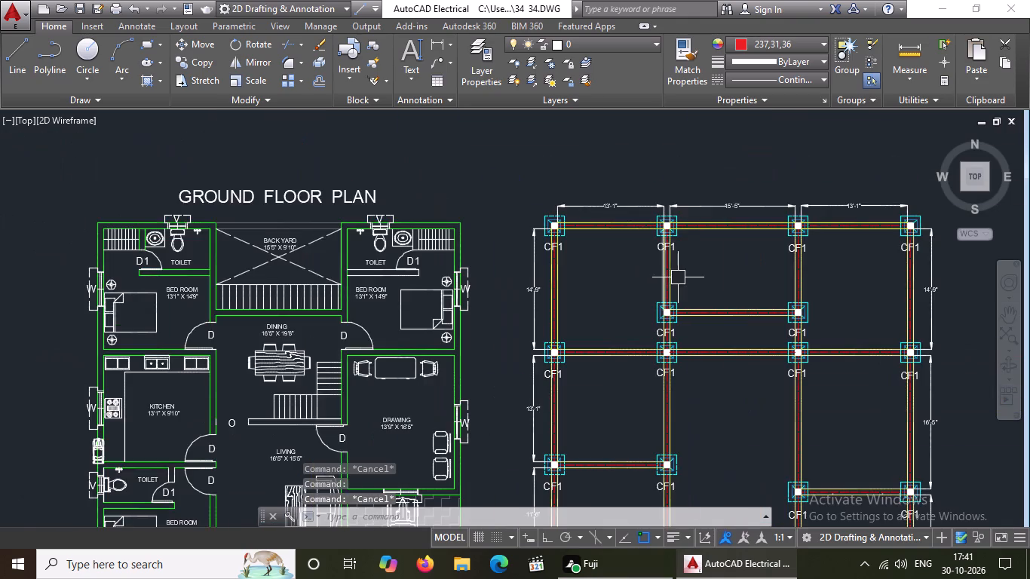
scroll(679, 277, up, 2)
click(633, 239)
click(767, 44)
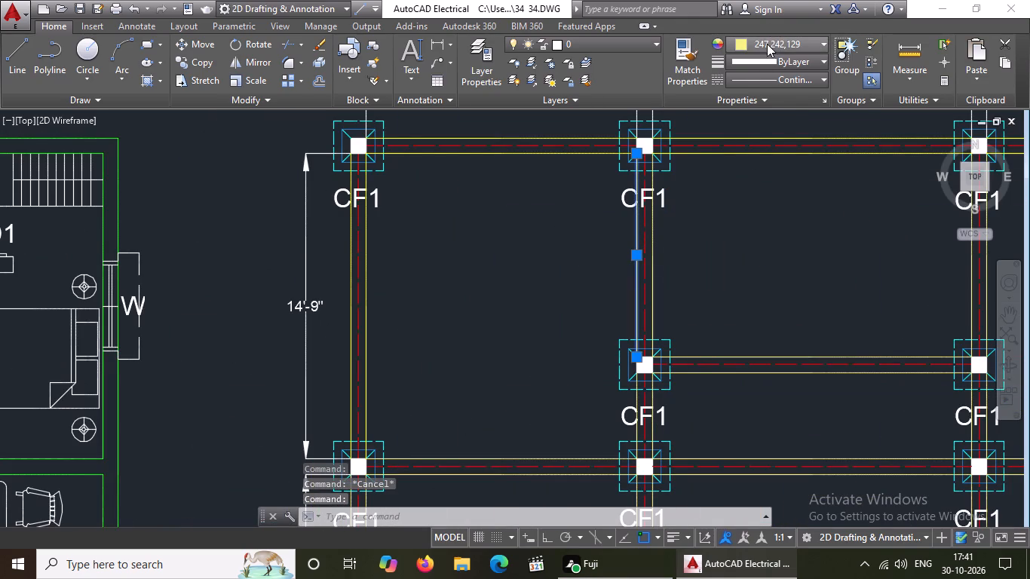
click(754, 199)
key(Escape)
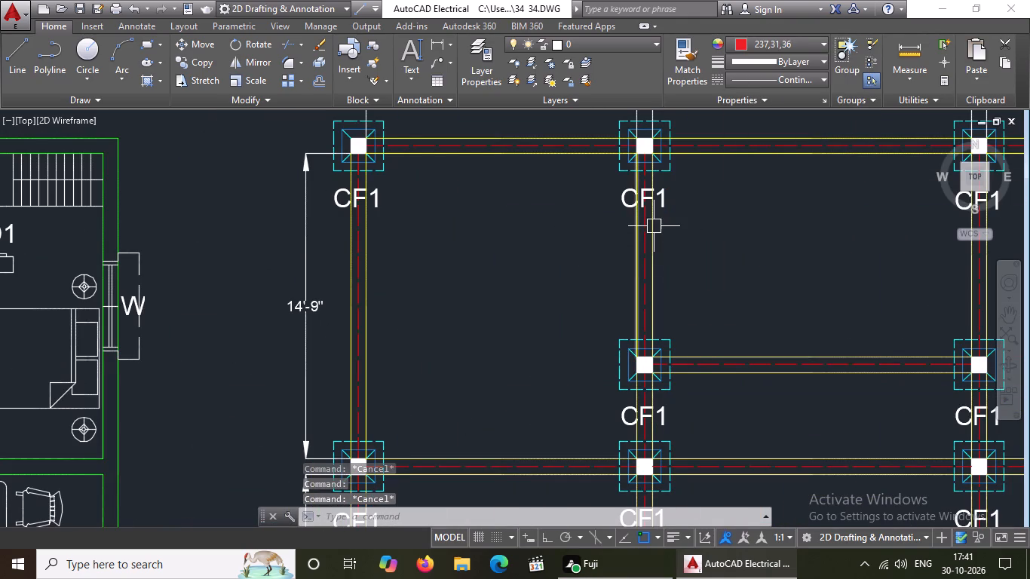
click(654, 226)
click(795, 47)
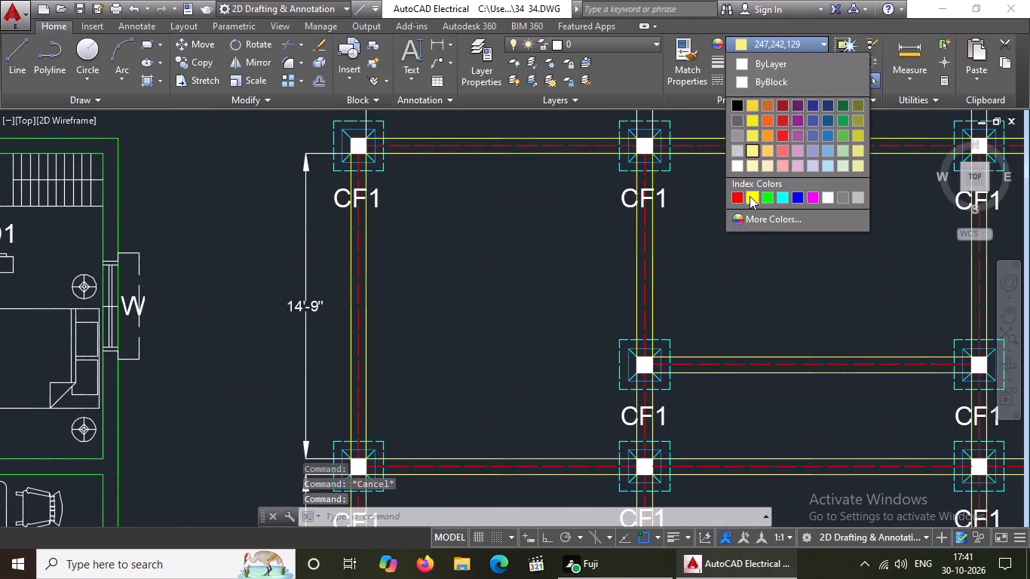
click(750, 196)
key(Escape)
scroll(637, 272, up, 2)
click(634, 271)
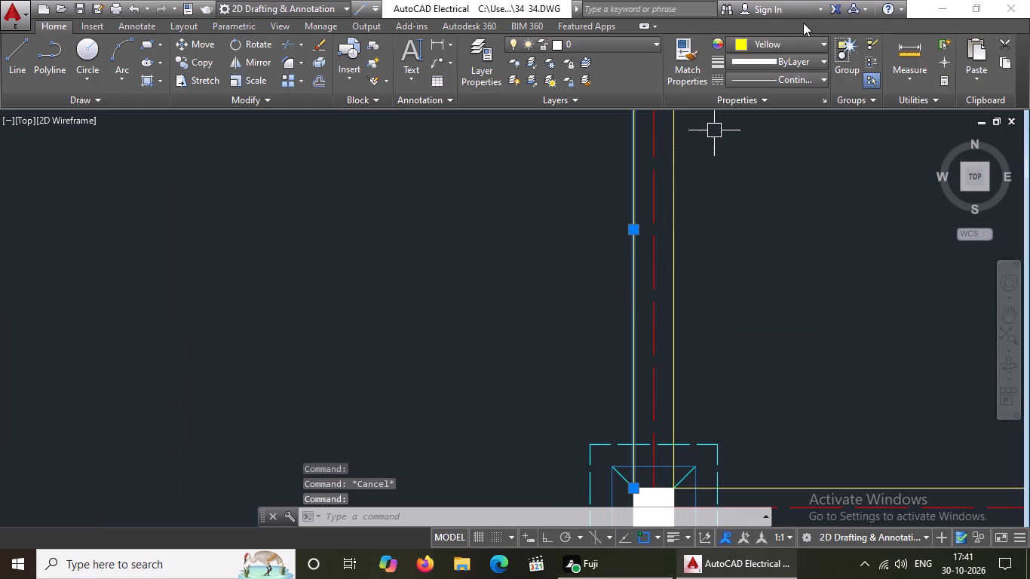
click(777, 42)
click(751, 198)
key(Escape)
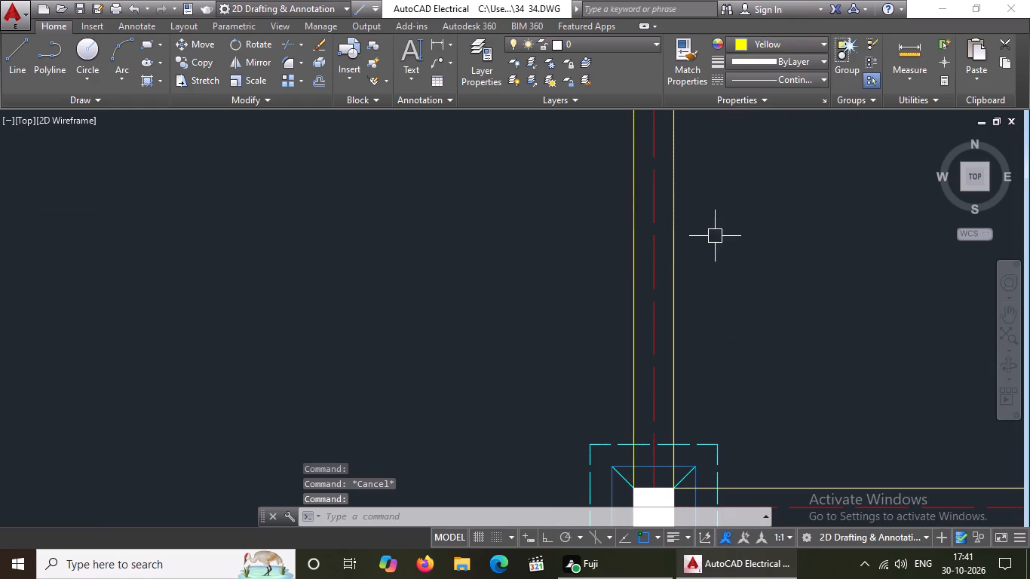
Recolour both outer lines joining the northernmost row's third CF1 footing to the footing directly south of it to index yellow.
scroll(701, 235, down, 5)
scroll(800, 241, up, 5)
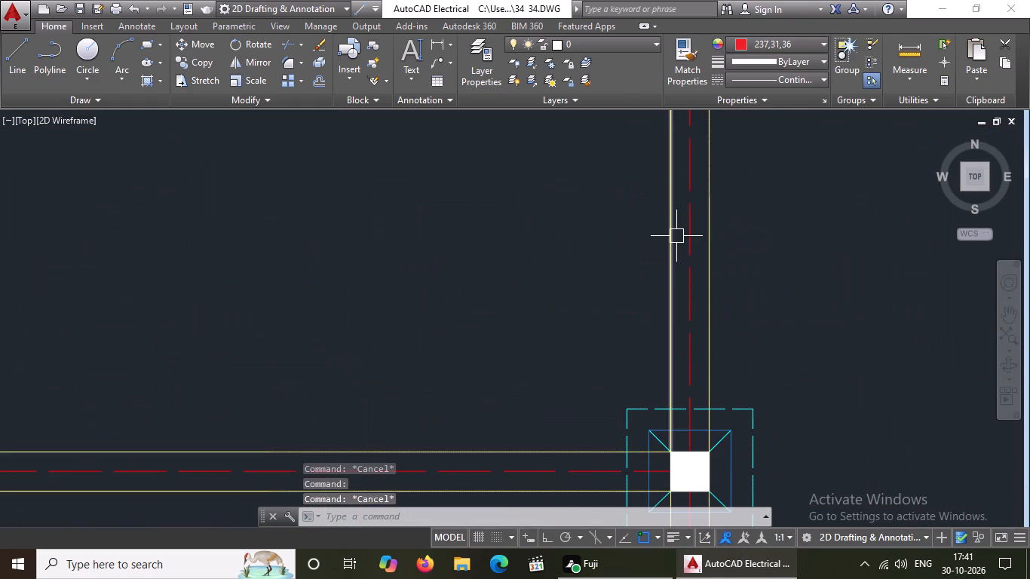
double_click(676, 236)
click(767, 43)
click(749, 195)
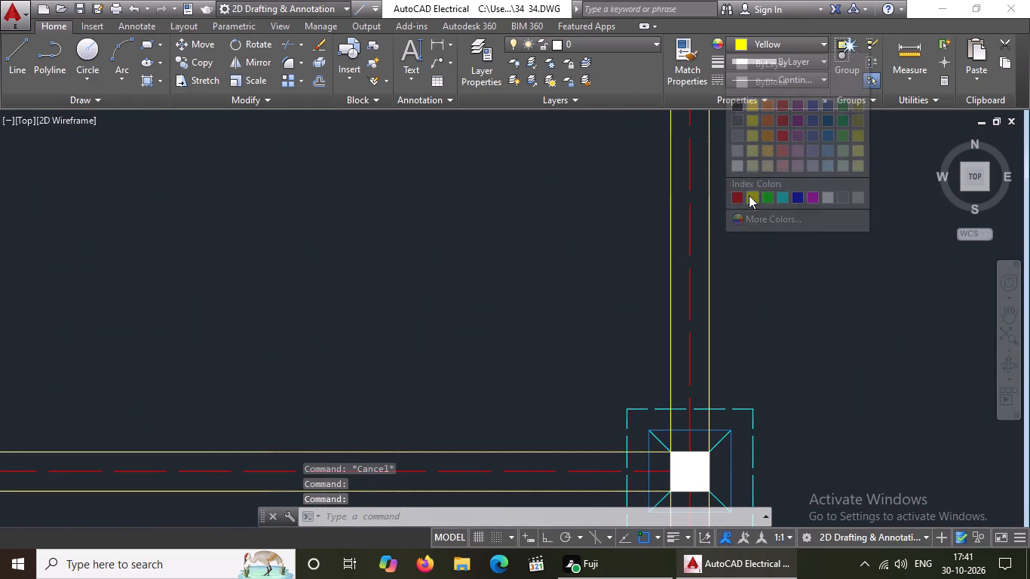
key(Escape)
click(714, 221)
click(791, 40)
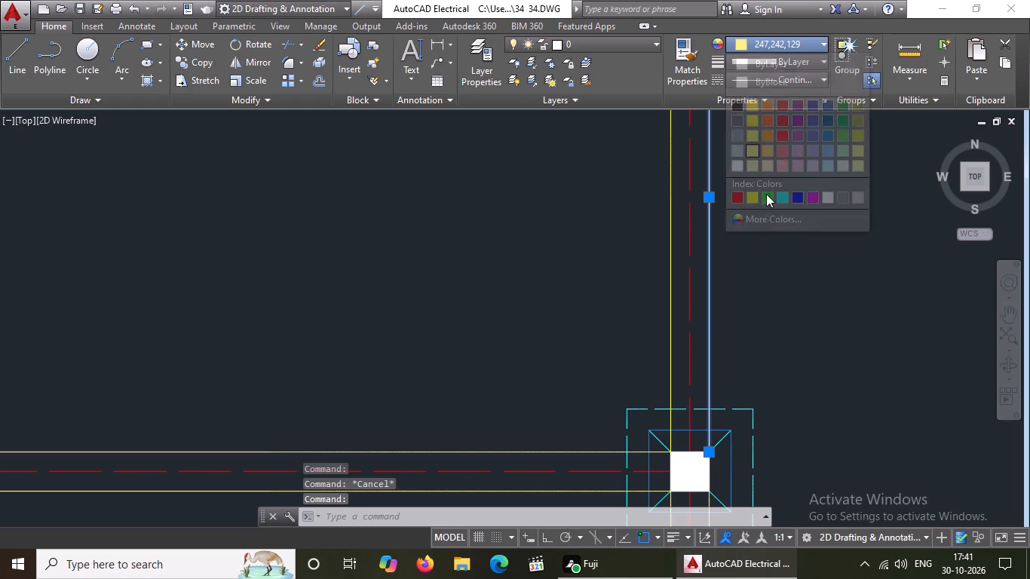
click(748, 200)
key(Escape)
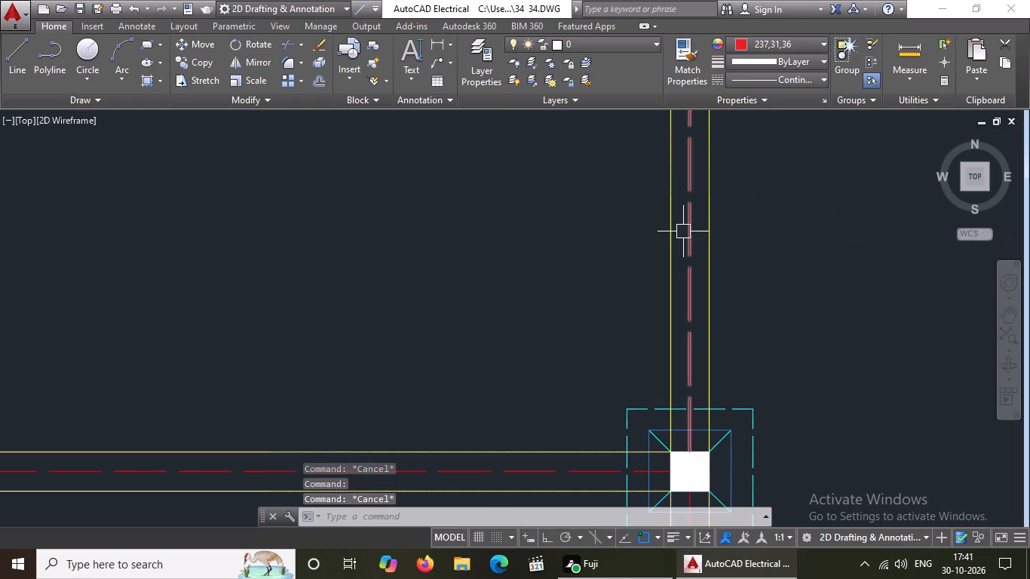
Recolour both outer lines of the easternmost column line's northern 14'-9" span to index yellow.
scroll(682, 231, down, 4)
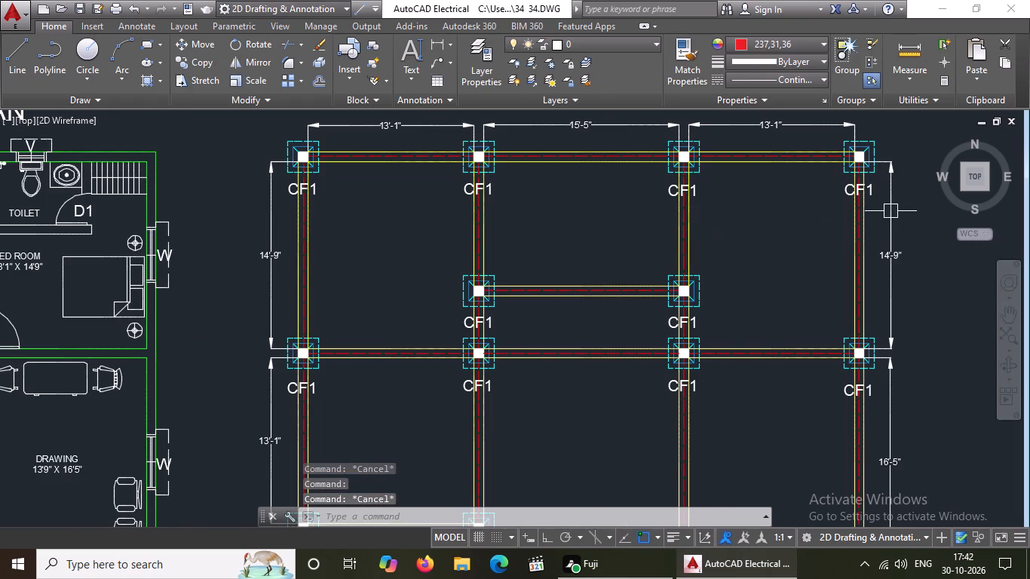
scroll(897, 211, up, 2)
click(790, 254)
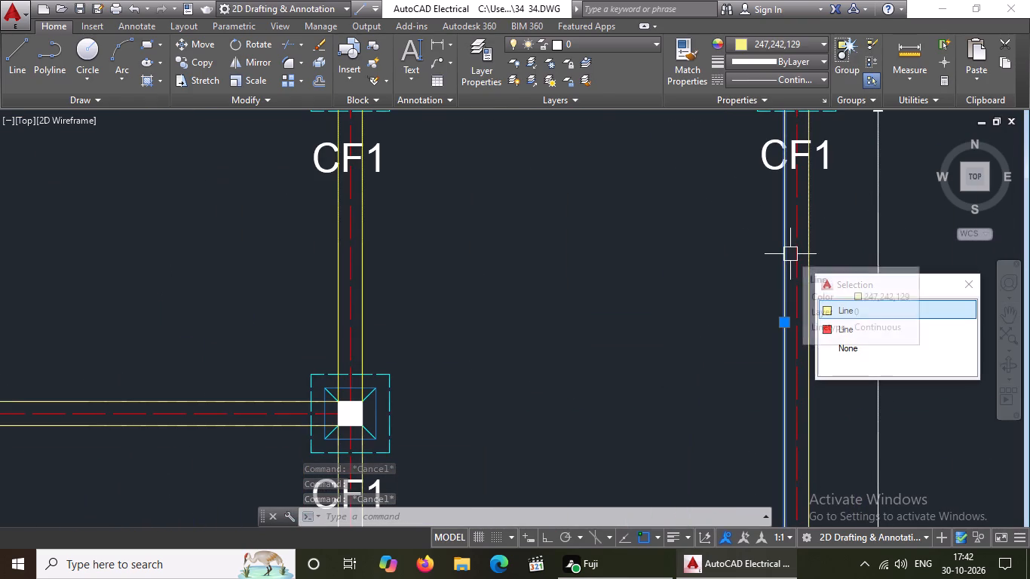
click(746, 37)
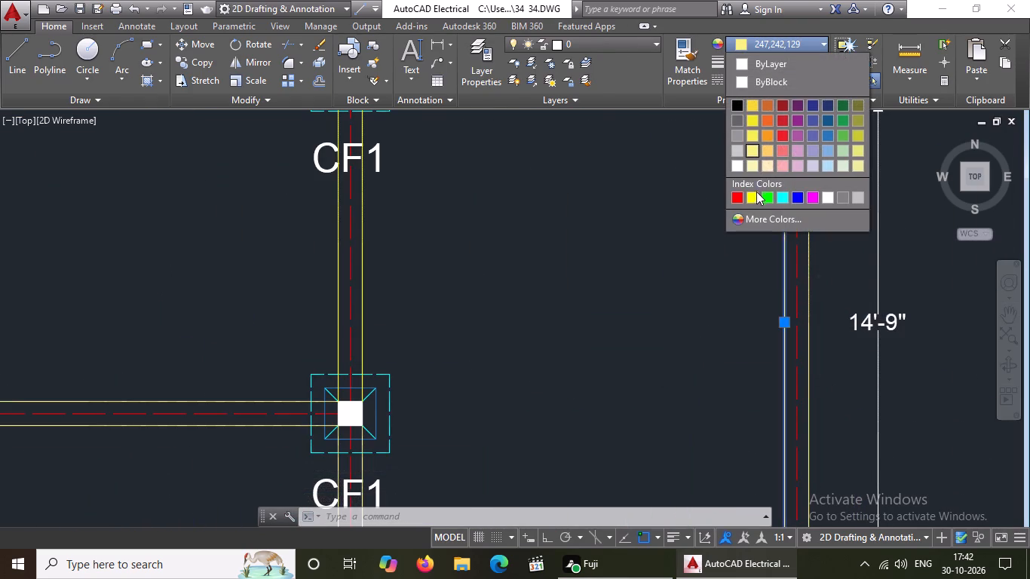
click(750, 197)
key(Escape)
click(812, 280)
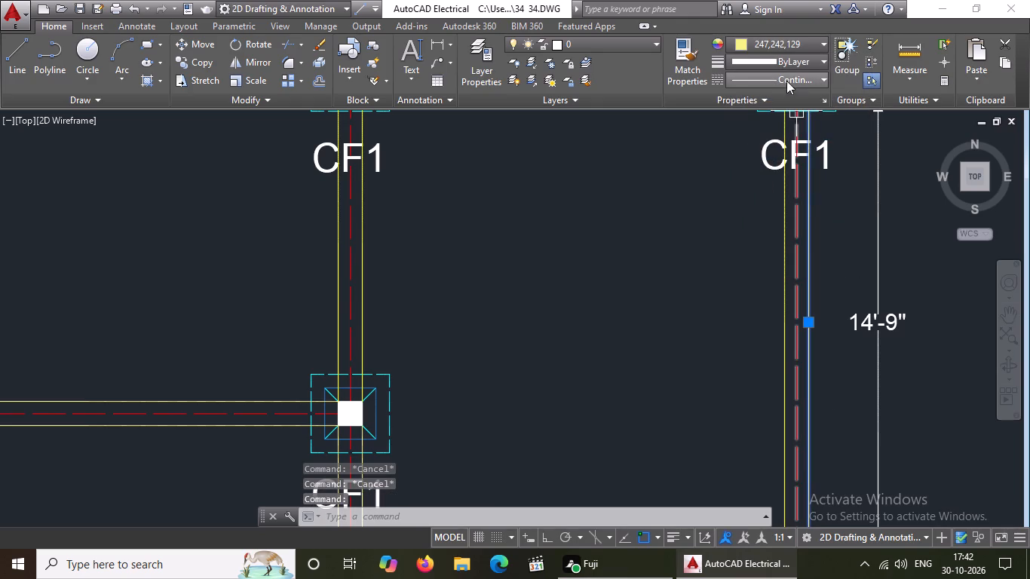
click(777, 38)
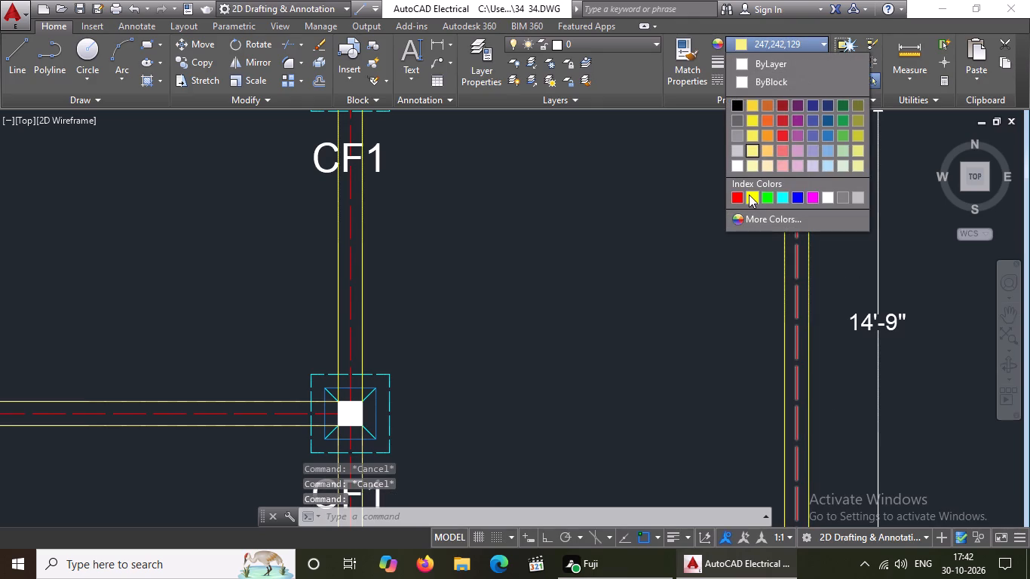
click(749, 195)
key(Escape)
Recolour both outer lines joining the two CF1 footings of the short second row from the north to index yellow.
scroll(704, 231, down, 4)
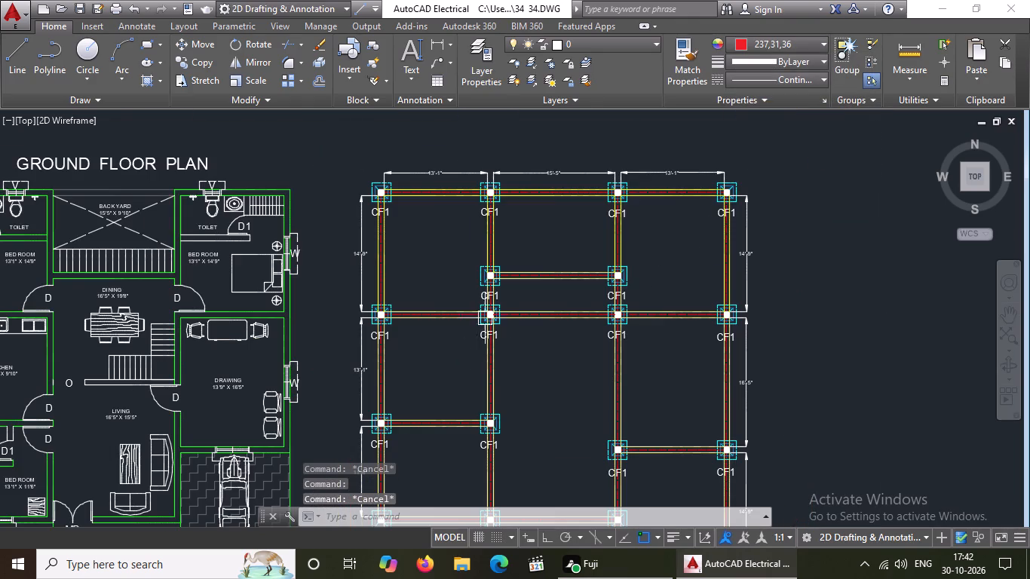
scroll(492, 314, up, 3)
click(625, 141)
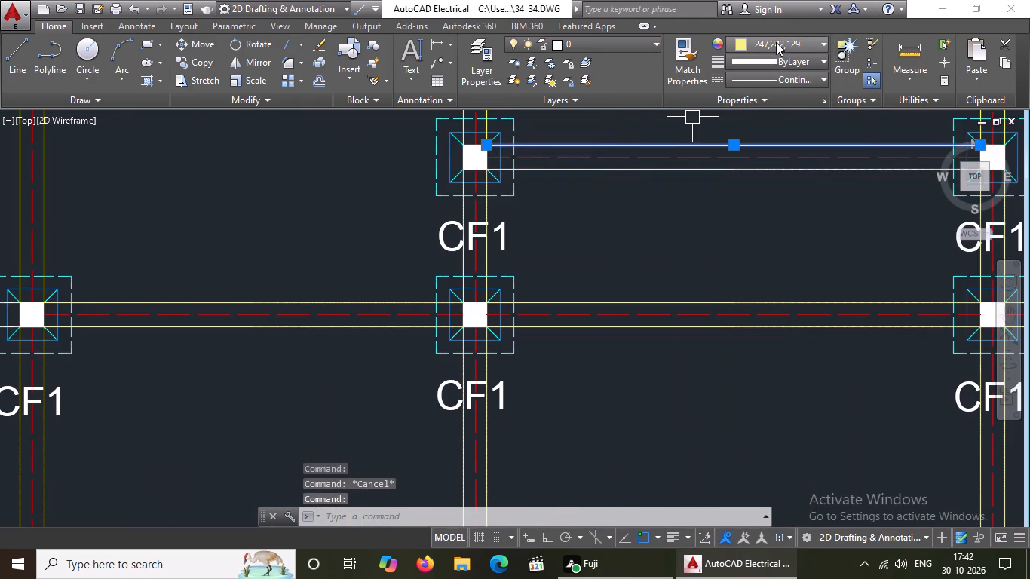
click(776, 42)
click(753, 198)
key(Escape)
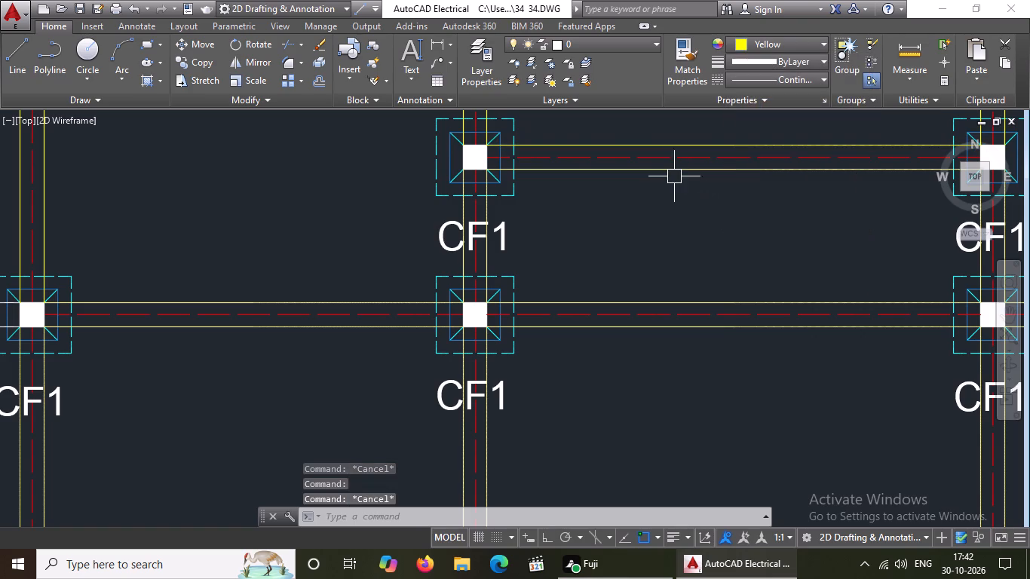
click(671, 172)
click(747, 43)
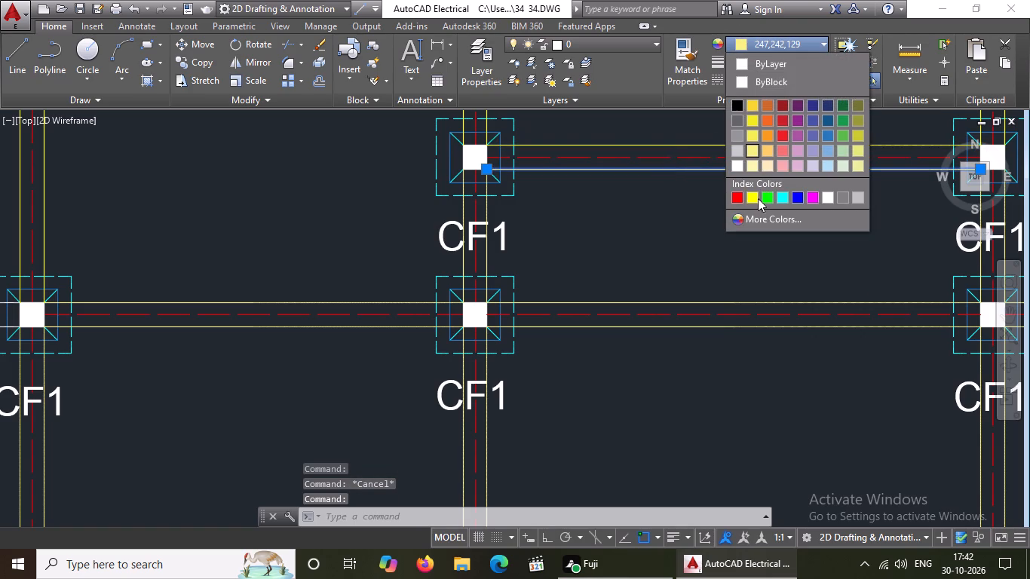
click(753, 196)
key(Escape)
Recolour both outer lines of the second column line's short span between the second and third footing rows to index yellow.
scroll(654, 236, down, 1)
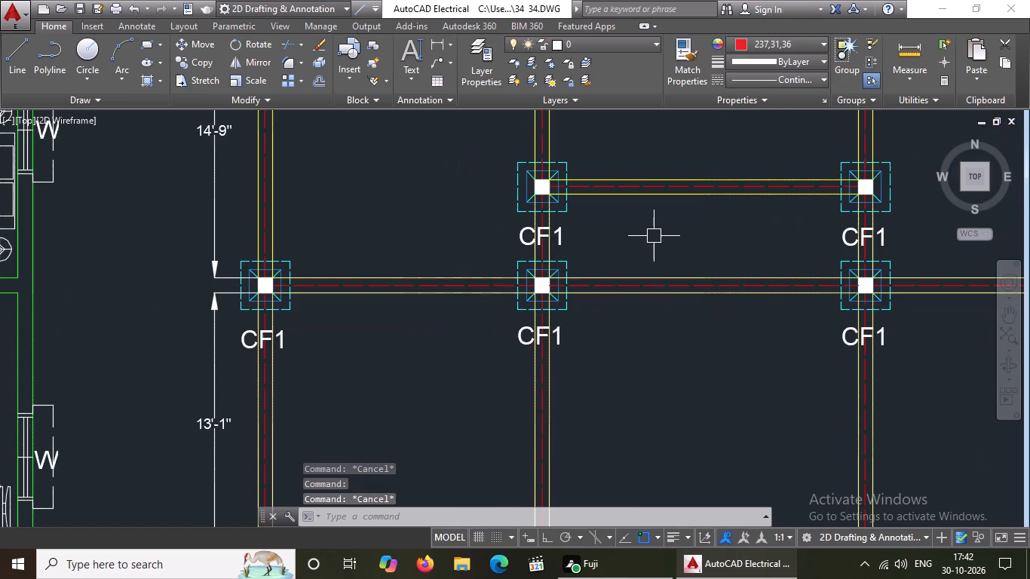
scroll(654, 236, down, 2)
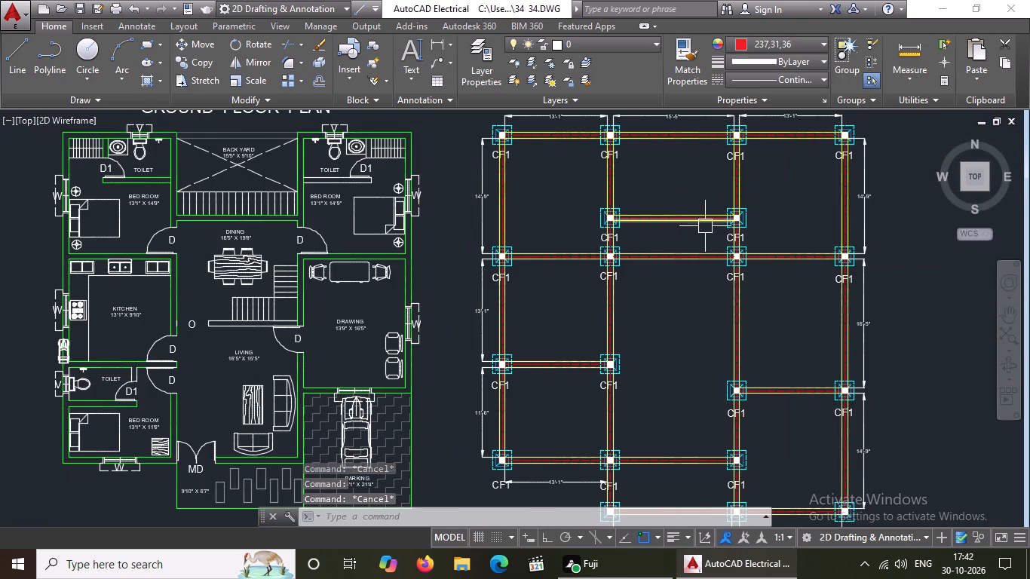
scroll(650, 231, up, 3)
scroll(482, 240, up, 2)
click(455, 201)
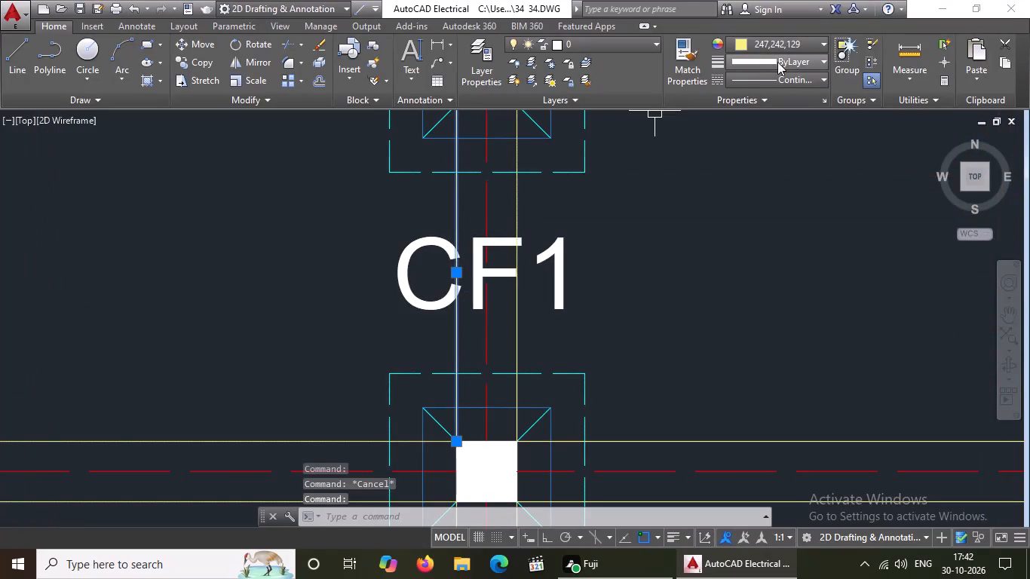
click(783, 42)
click(748, 194)
key(Escape)
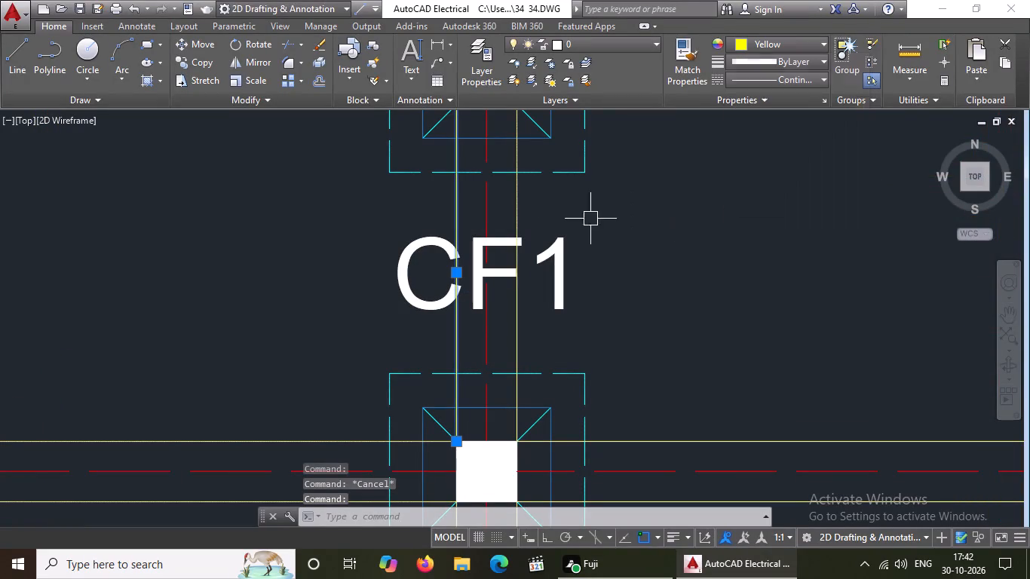
click(516, 211)
click(792, 44)
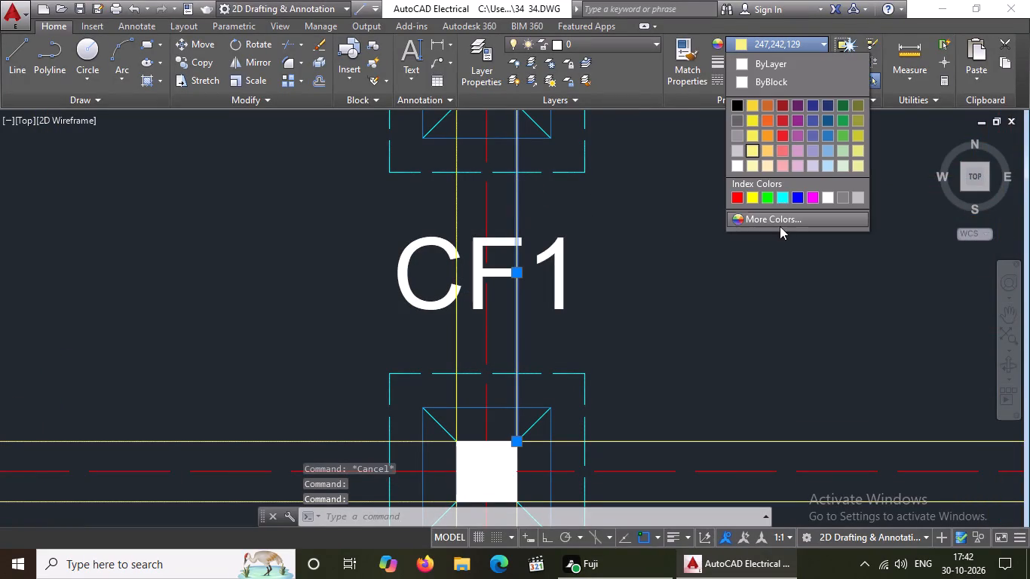
click(752, 195)
key(Escape)
Recolour both outer lines of the third column line's short span between the second and third footing rows to index yellow.
scroll(664, 277, down, 3)
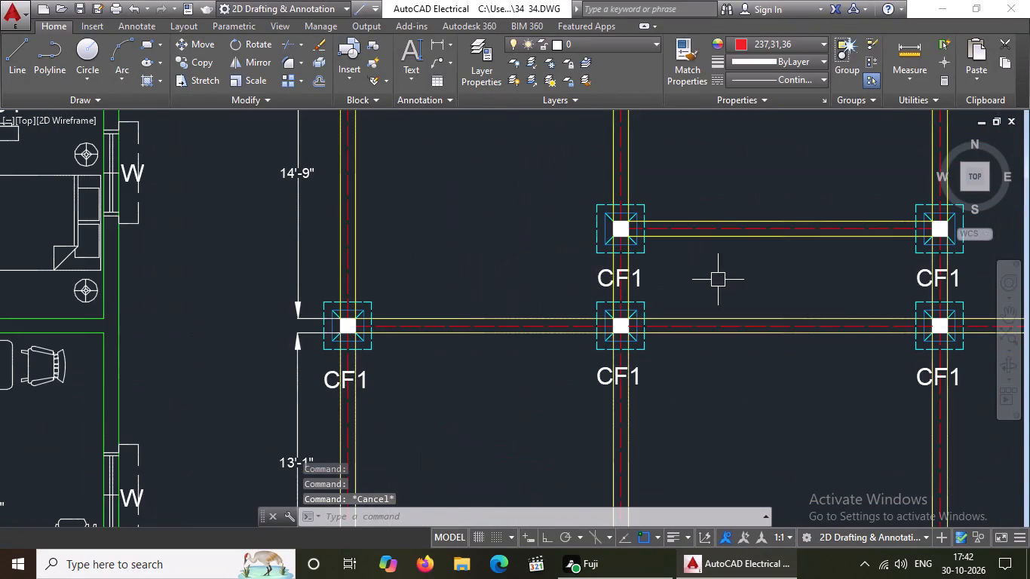
scroll(723, 280, down, 2)
scroll(867, 274, up, 3)
scroll(731, 265, up, 2)
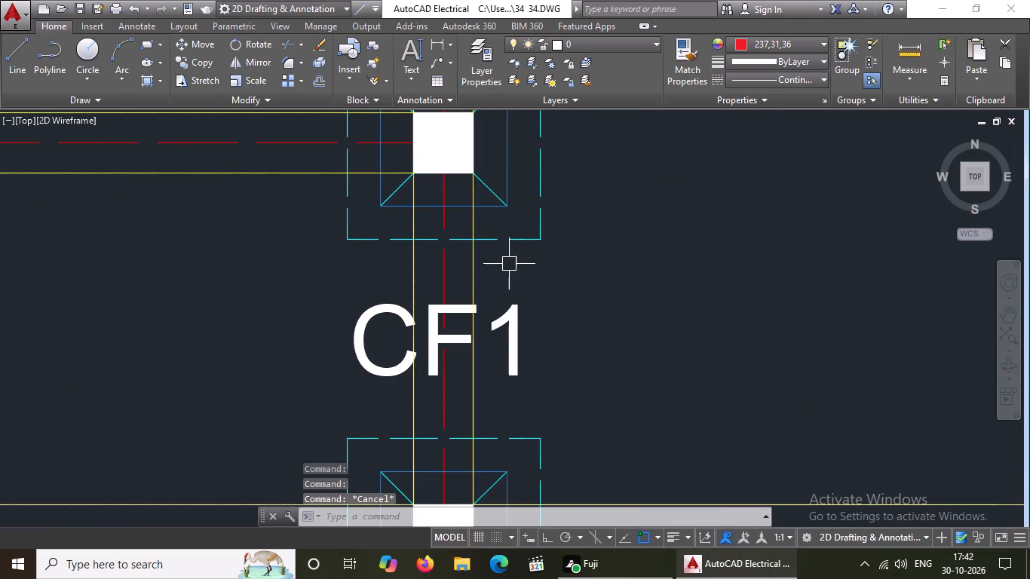
drag(470, 262, 478, 253)
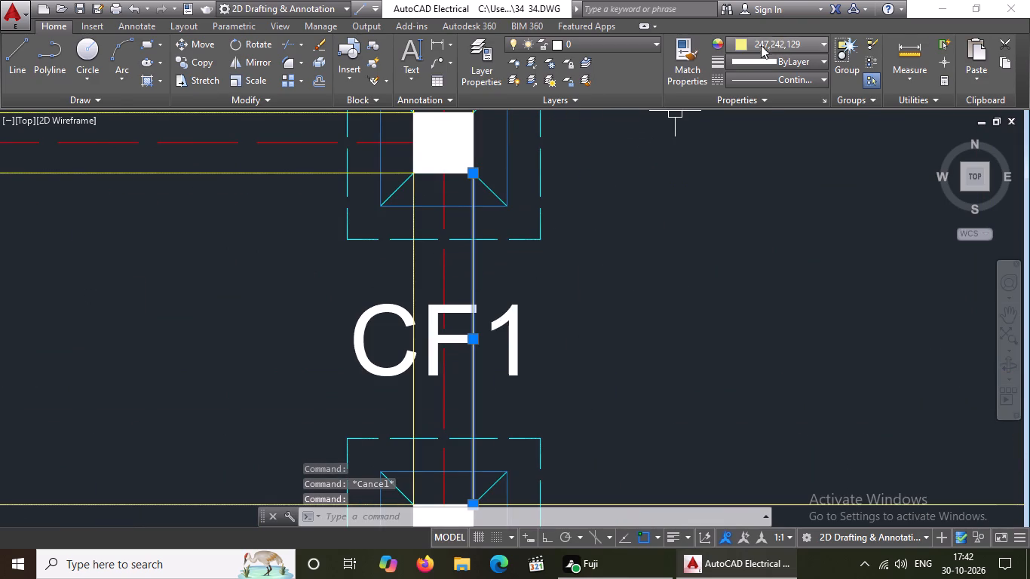
click(766, 38)
click(750, 195)
key(Escape)
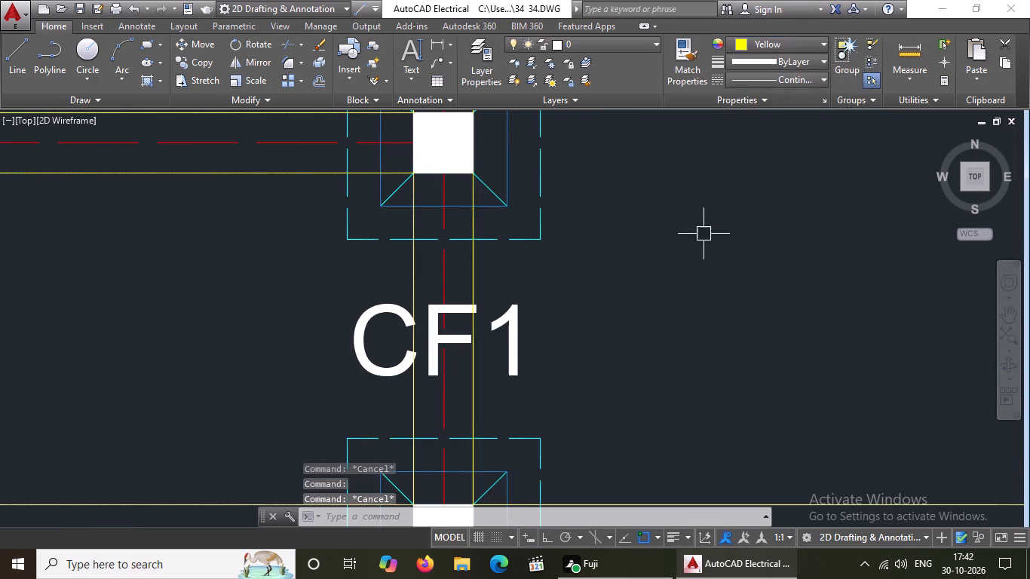
scroll(679, 237, down, 3)
scroll(641, 247, up, 3)
click(529, 222)
double_click(544, 232)
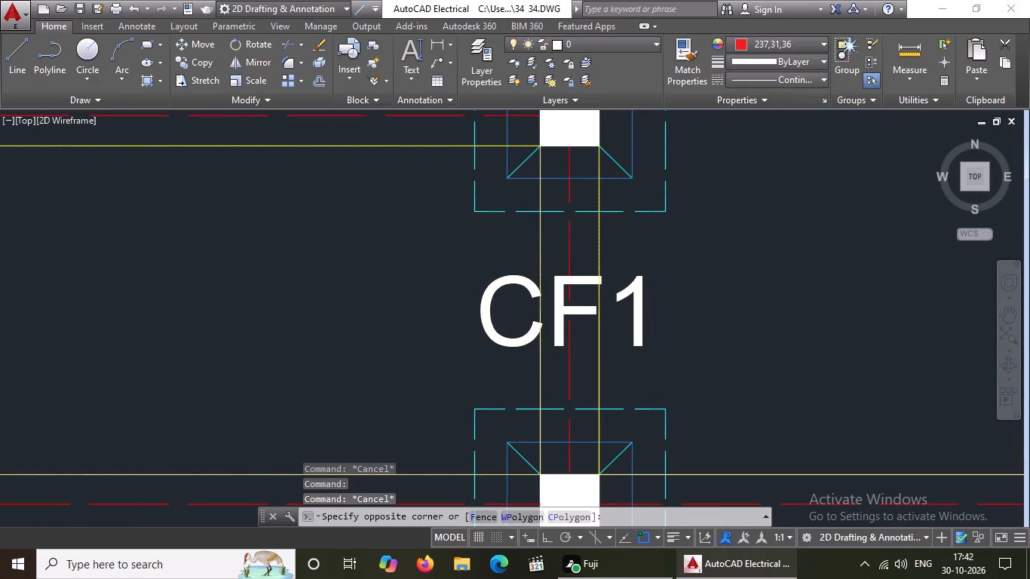
key(Escape)
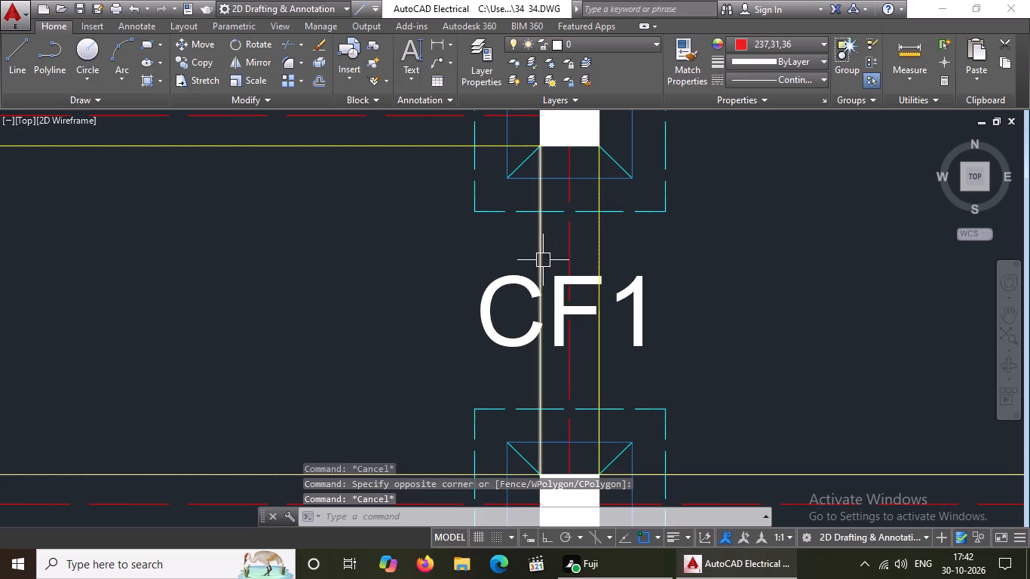
click(538, 262)
click(781, 35)
click(780, 44)
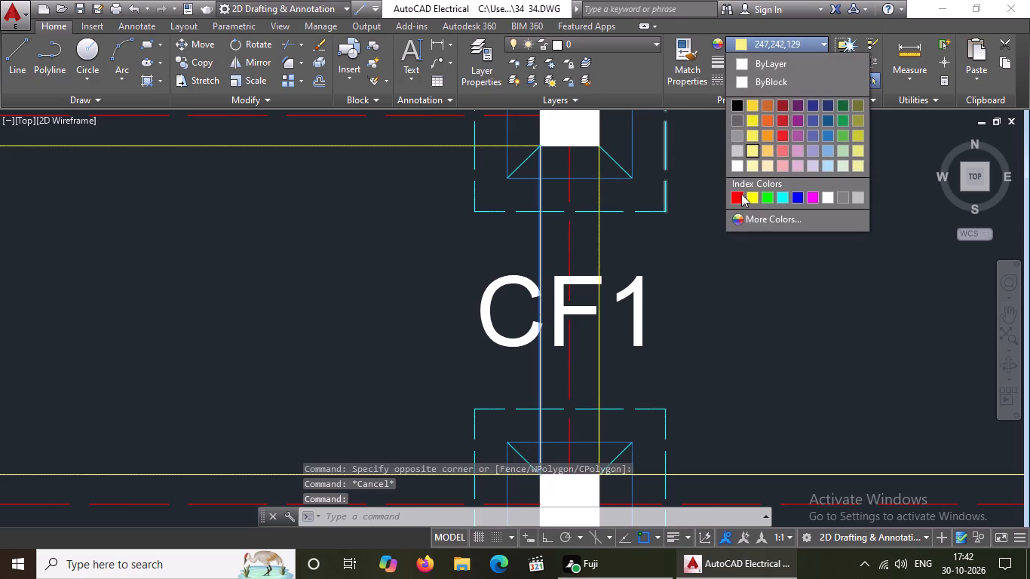
click(750, 199)
key(Escape)
Recolour both outer lines of the third footing row's westernmost span to index yellow.
scroll(703, 208, down, 3)
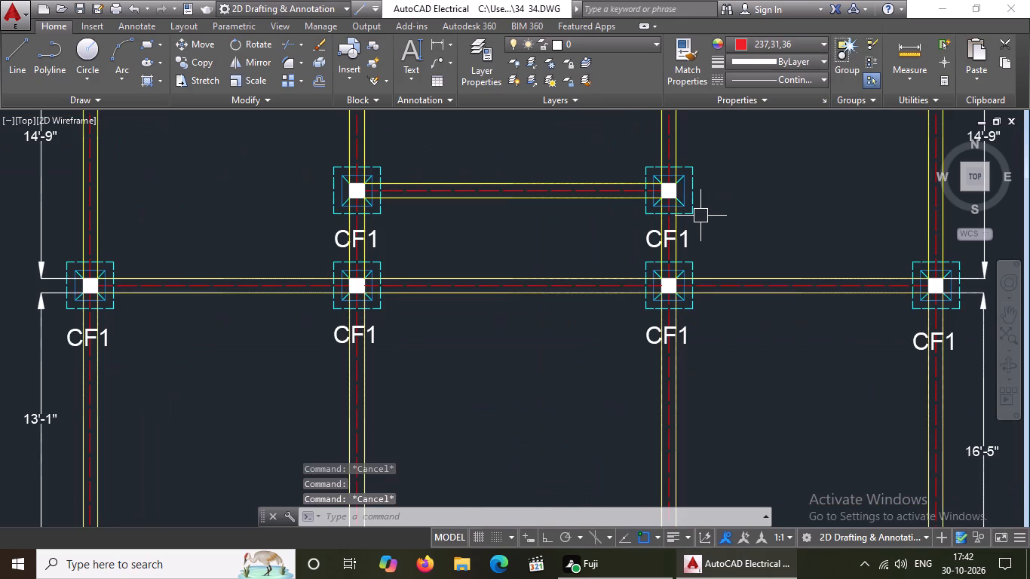
click(270, 276)
click(762, 38)
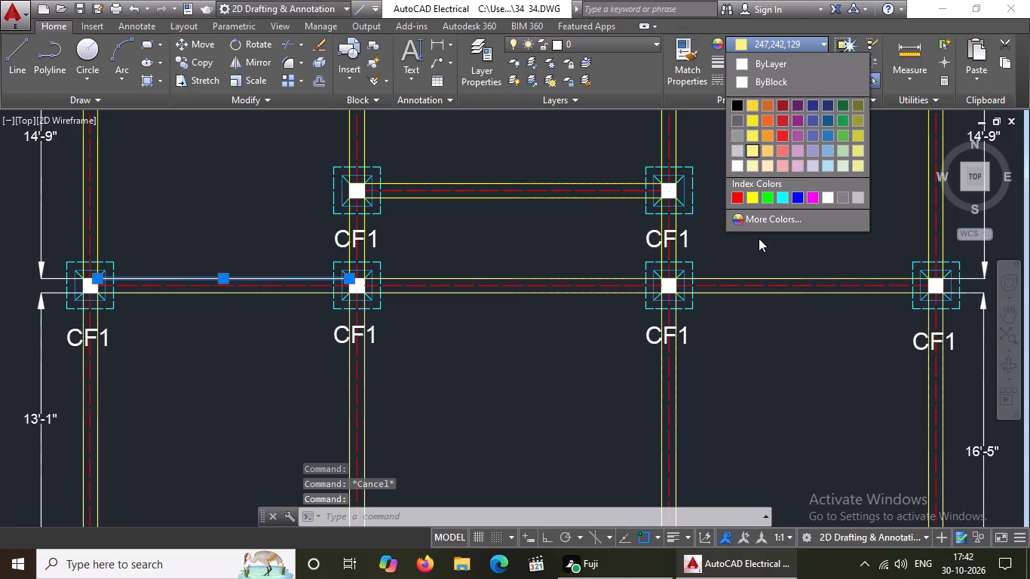
click(752, 195)
key(Escape)
drag(278, 293, 291, 289)
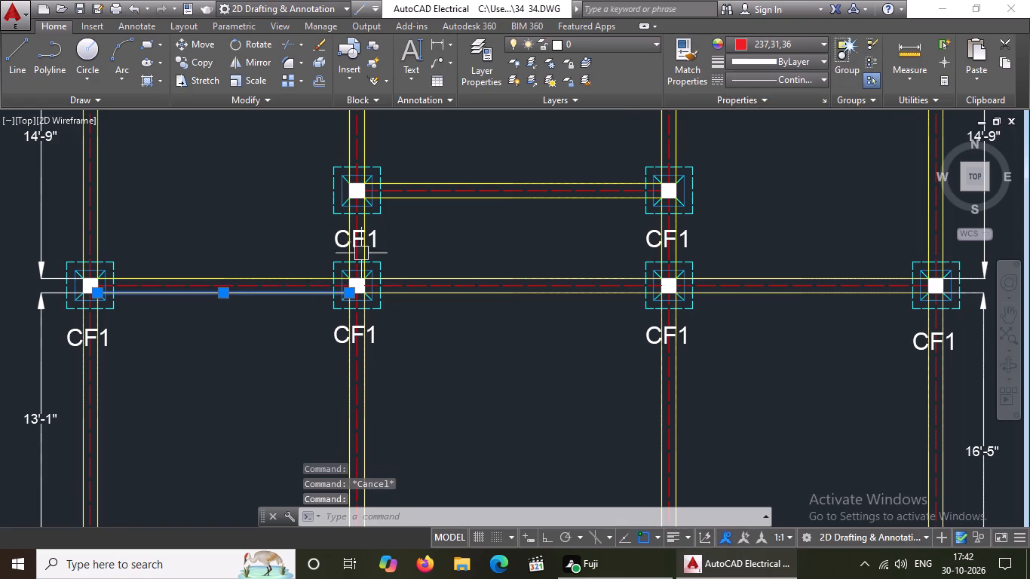
click(768, 39)
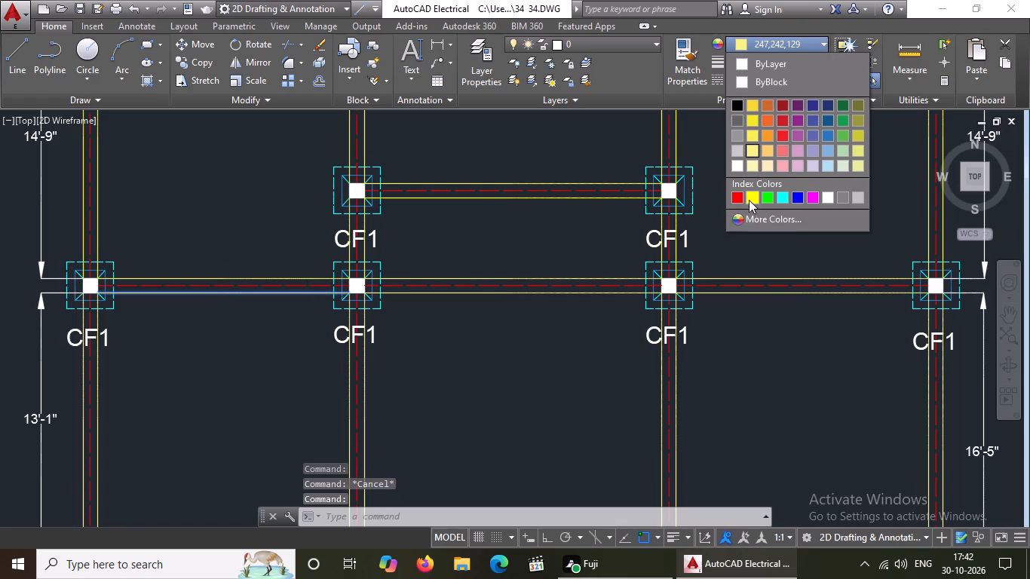
click(753, 197)
key(Escape)
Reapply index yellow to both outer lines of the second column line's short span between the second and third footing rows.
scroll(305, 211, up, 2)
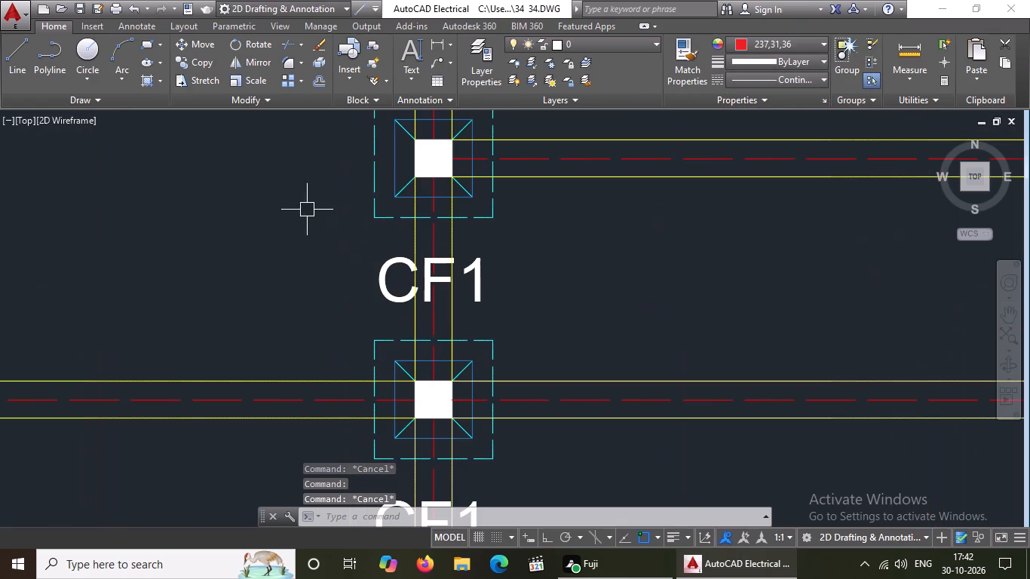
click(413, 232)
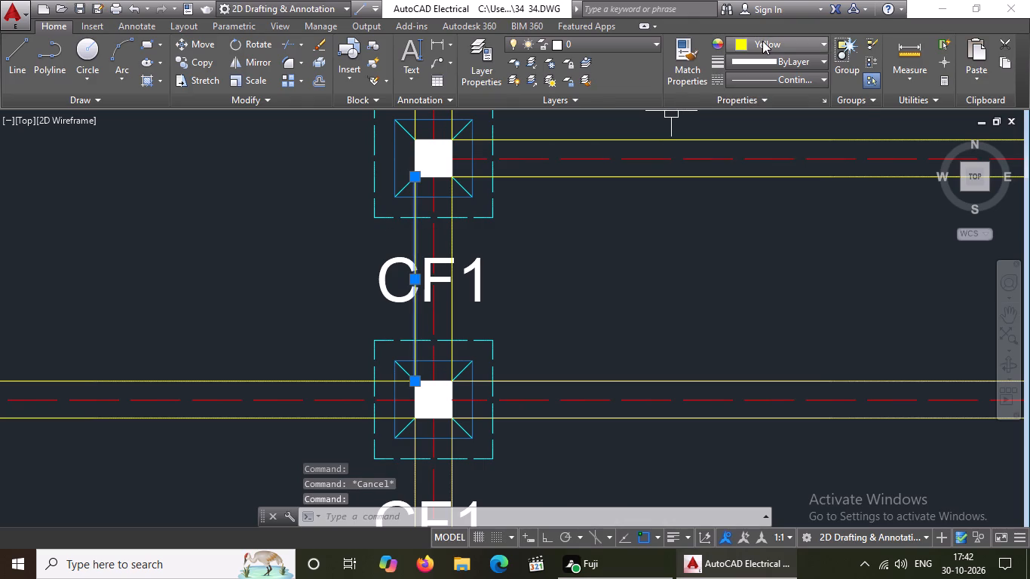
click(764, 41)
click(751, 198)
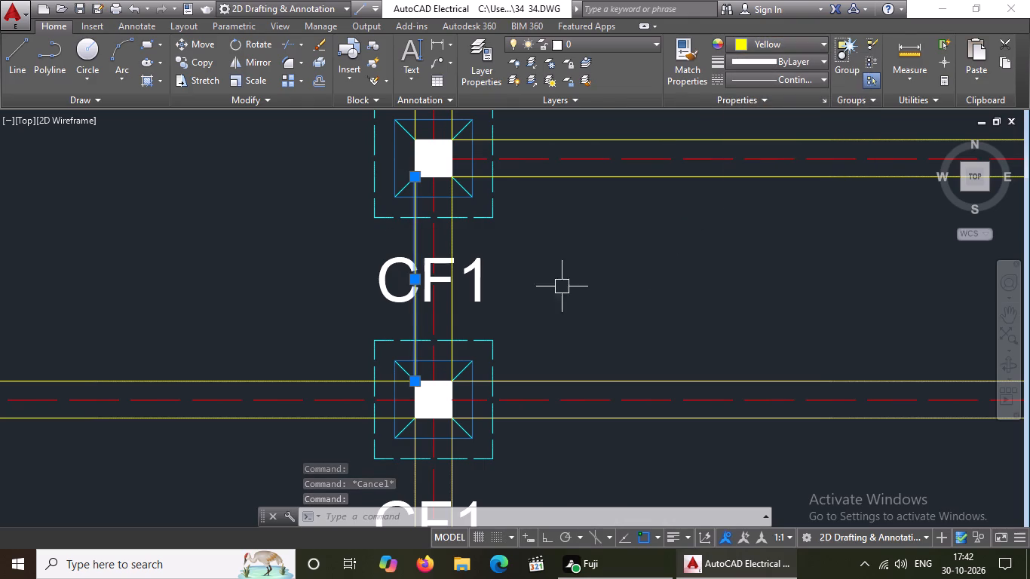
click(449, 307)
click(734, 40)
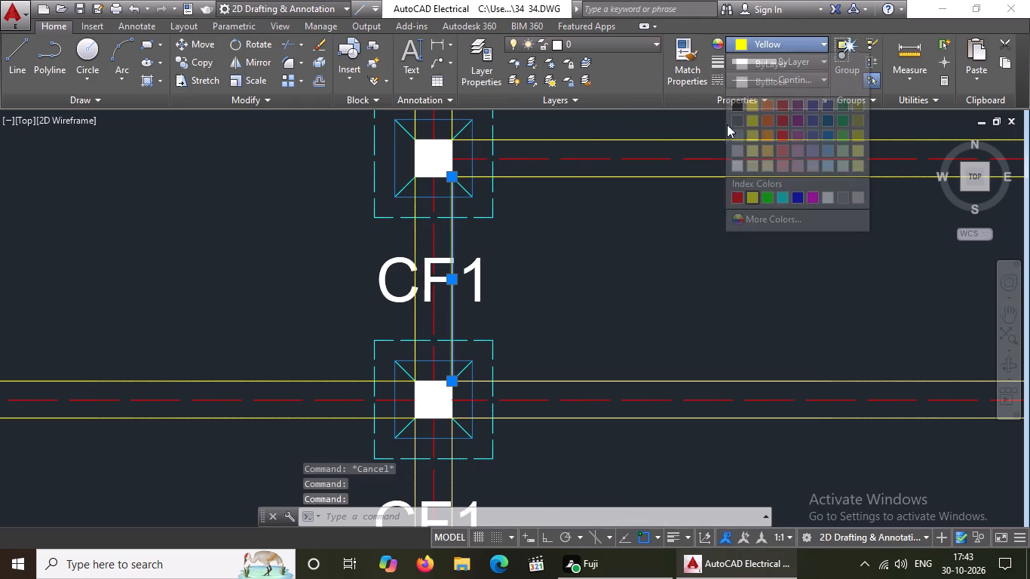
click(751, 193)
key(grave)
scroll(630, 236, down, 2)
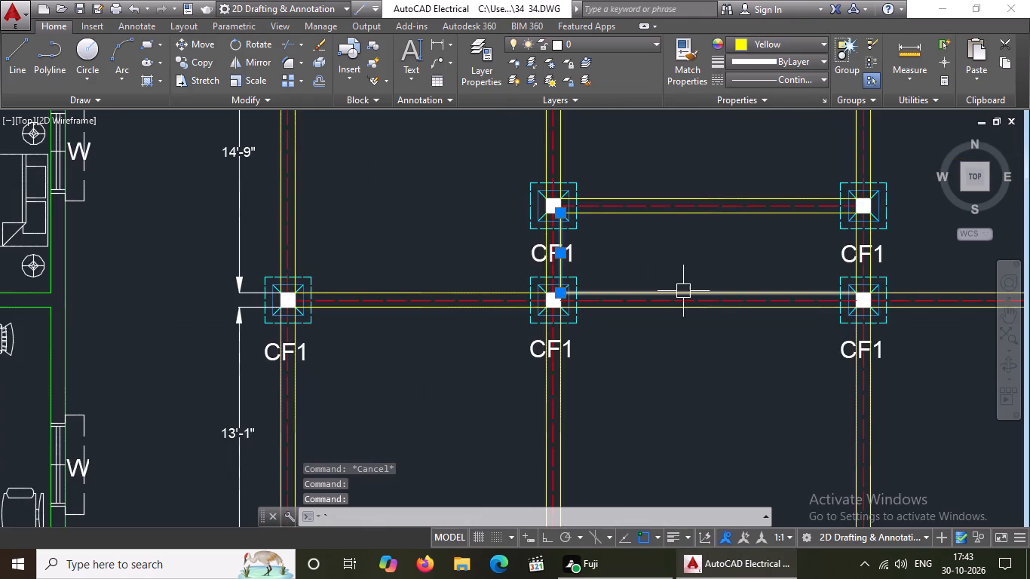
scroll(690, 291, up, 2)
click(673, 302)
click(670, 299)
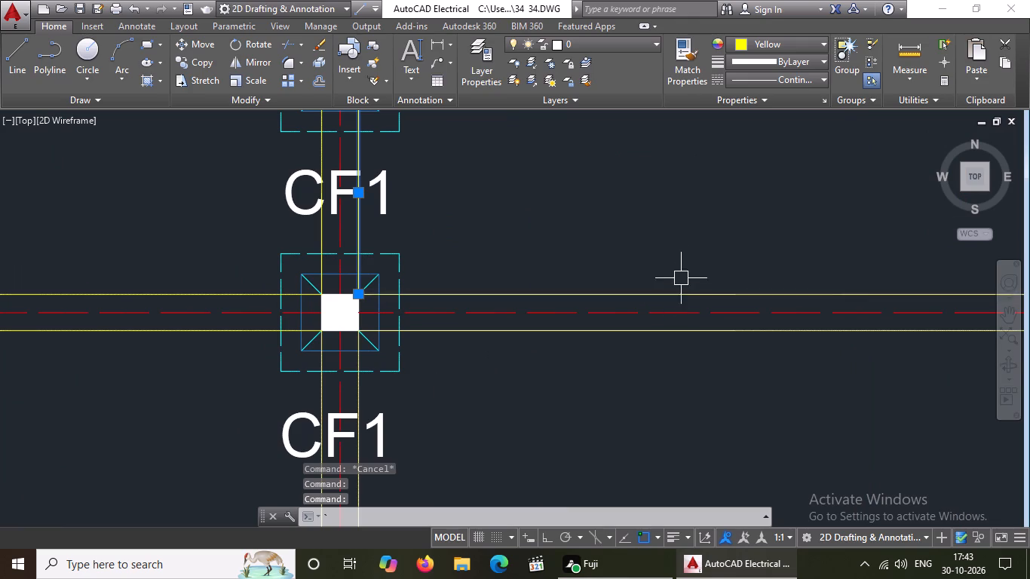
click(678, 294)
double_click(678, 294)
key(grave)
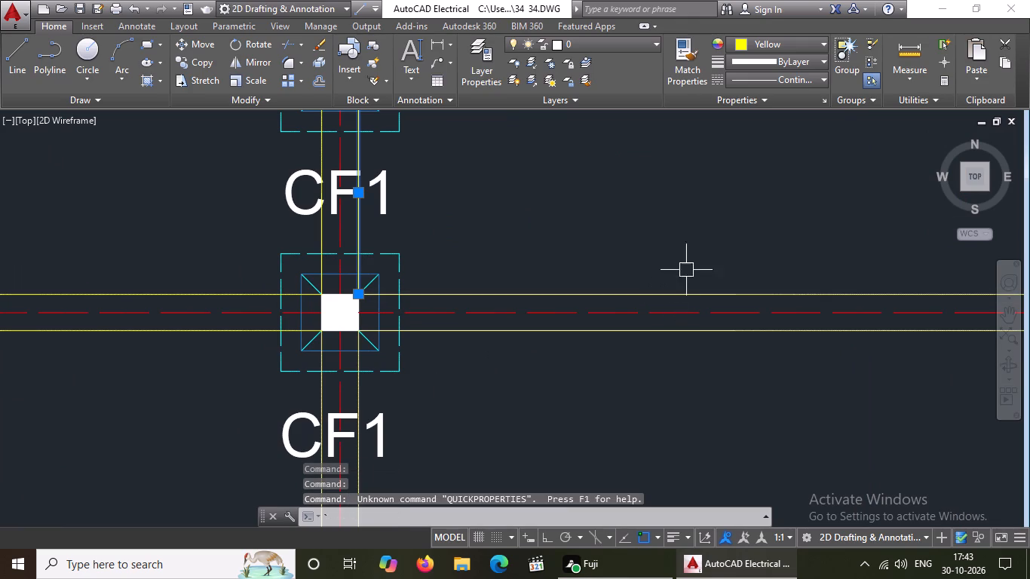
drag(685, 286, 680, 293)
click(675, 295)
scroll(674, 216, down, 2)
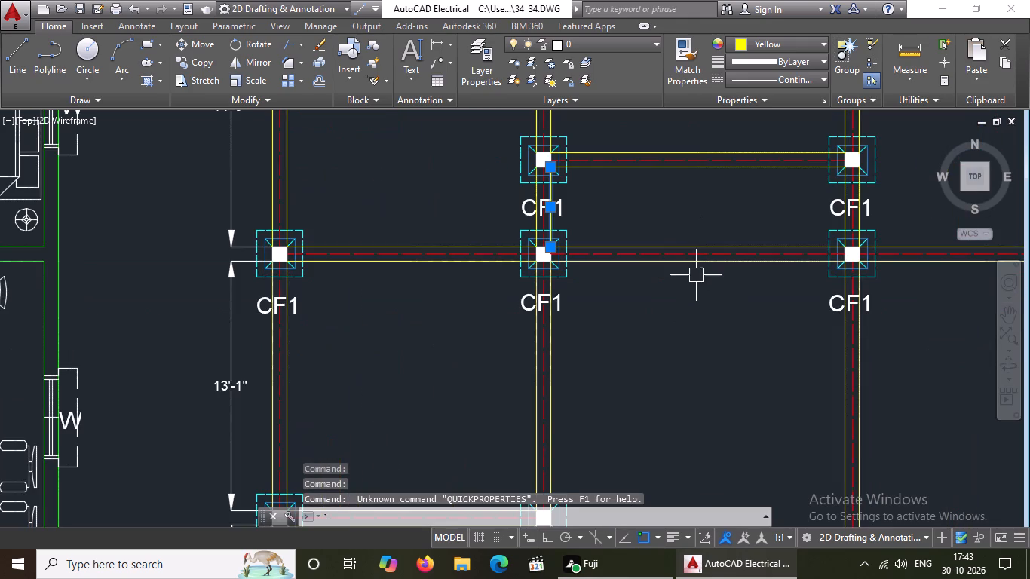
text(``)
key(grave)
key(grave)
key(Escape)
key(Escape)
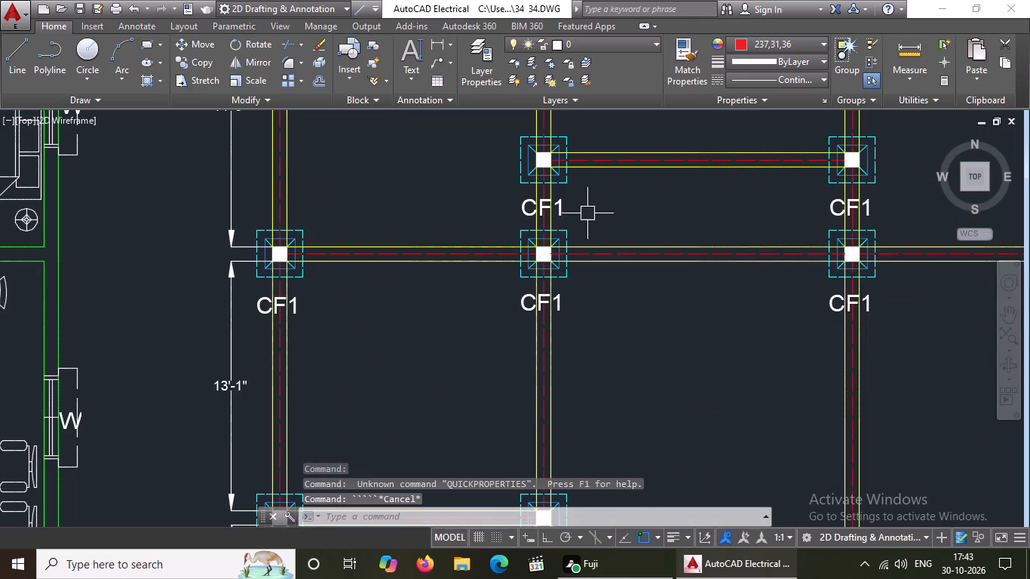
Recolour both outer lines of the third footing row's middle 15'-5" span to index yellow.
scroll(640, 244, up, 2)
click(623, 249)
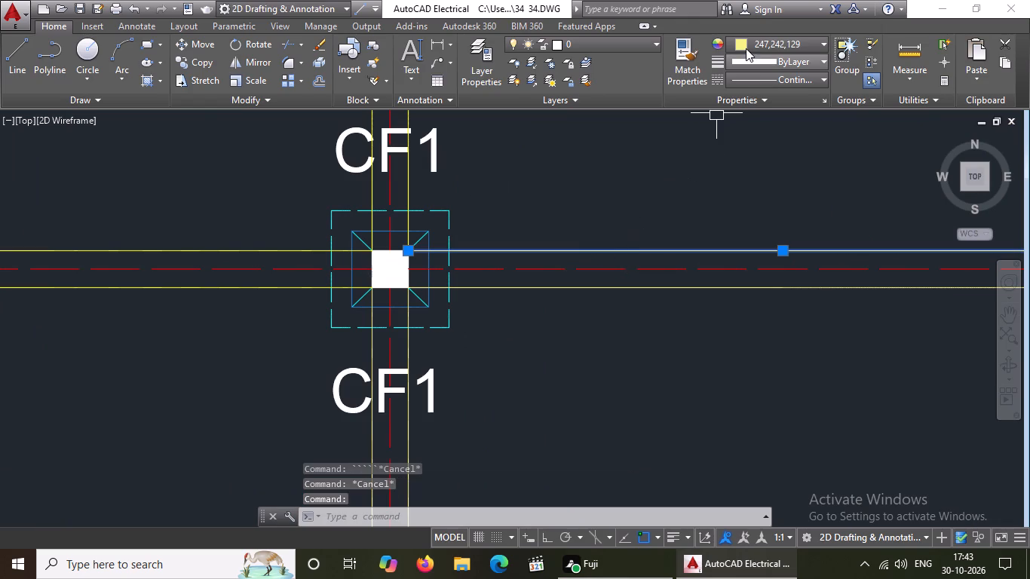
click(749, 46)
click(753, 195)
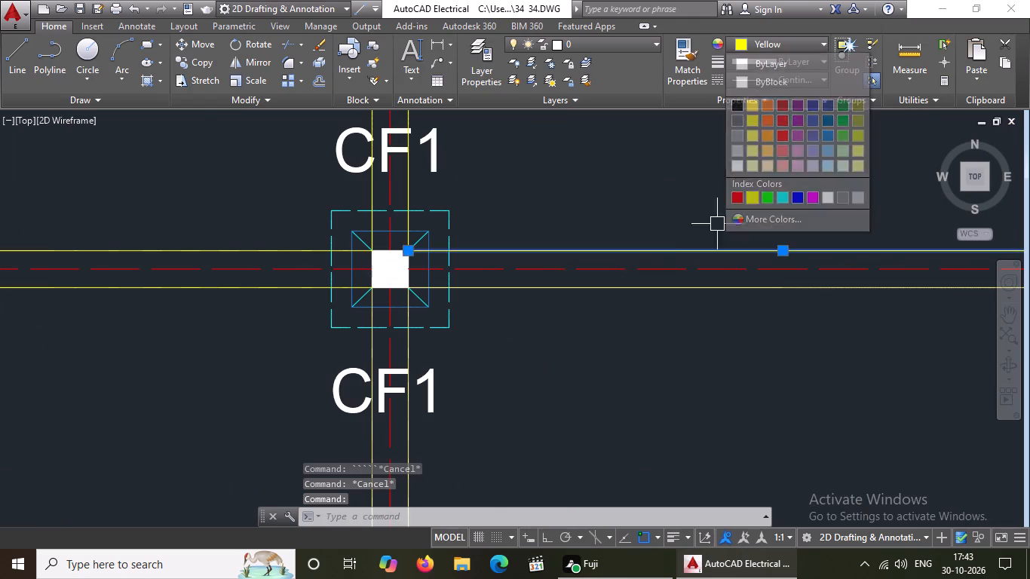
key(Escape)
double_click(645, 288)
click(782, 38)
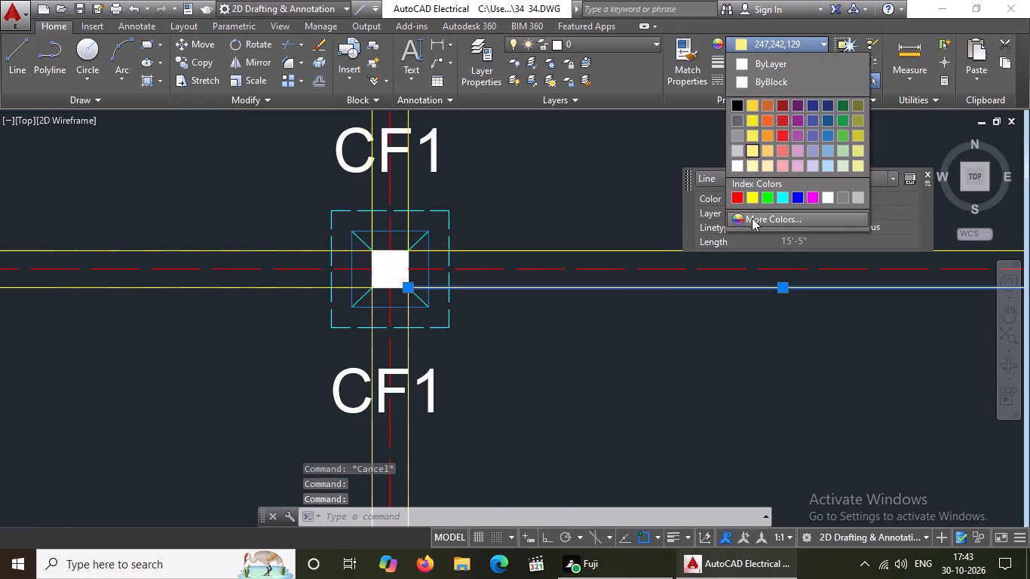
click(753, 195)
key(Escape)
Reapply index yellow to both outer lines of the third column line's short span between the second and third footing rows.
scroll(610, 175, down, 2)
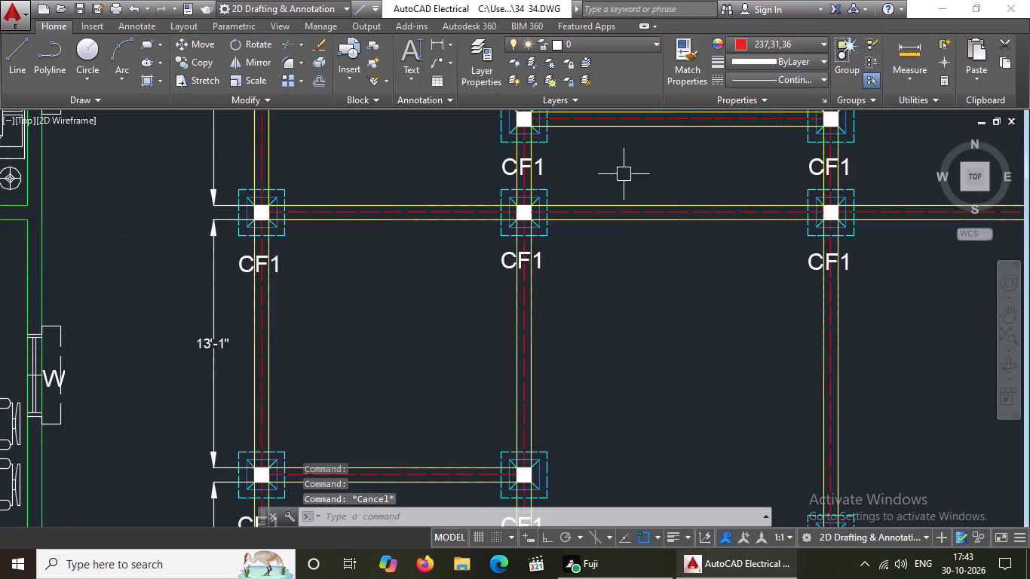
scroll(838, 177, up, 1)
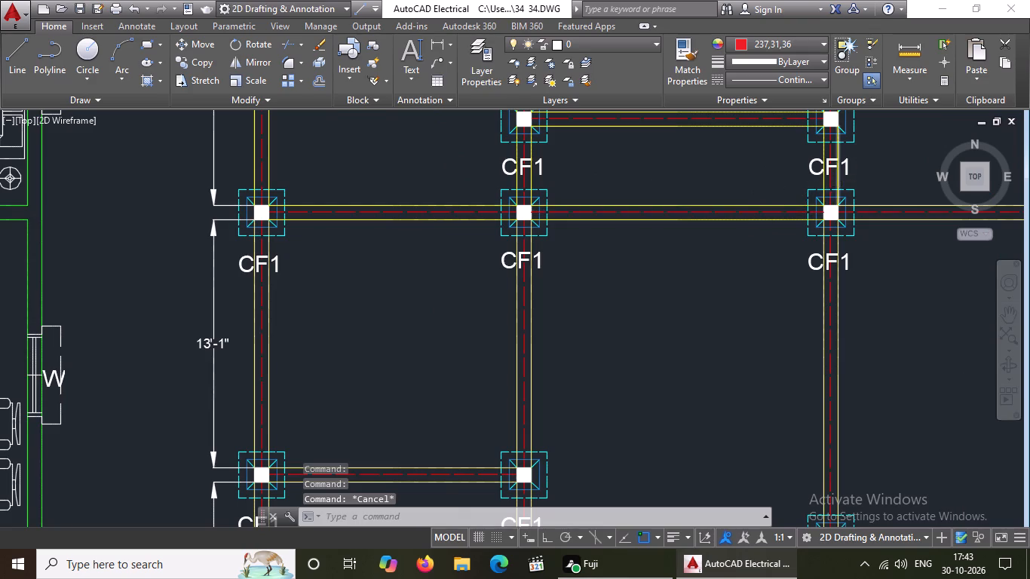
scroll(838, 177, up, 1)
click(797, 176)
click(772, 39)
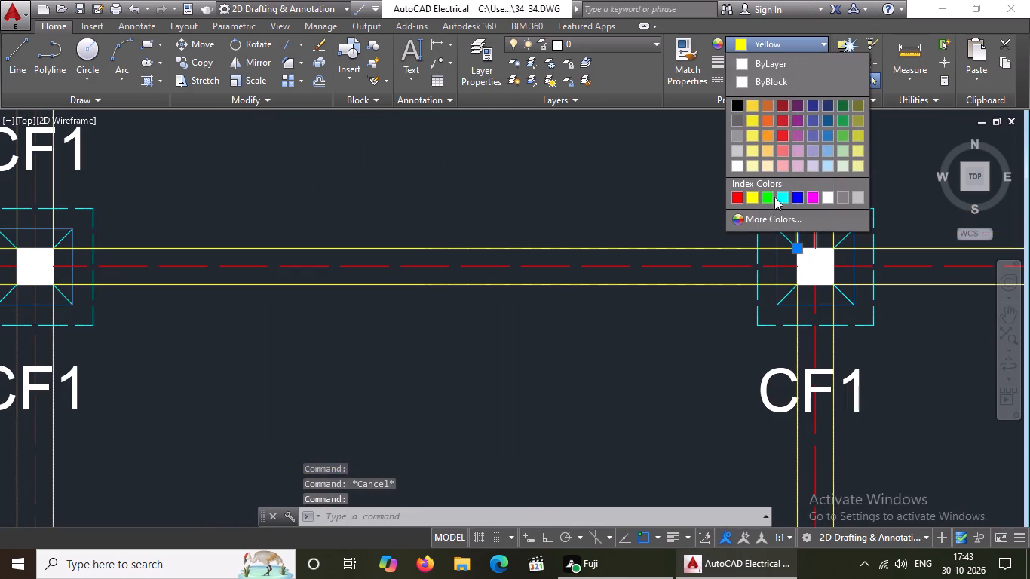
click(750, 192)
key(Escape)
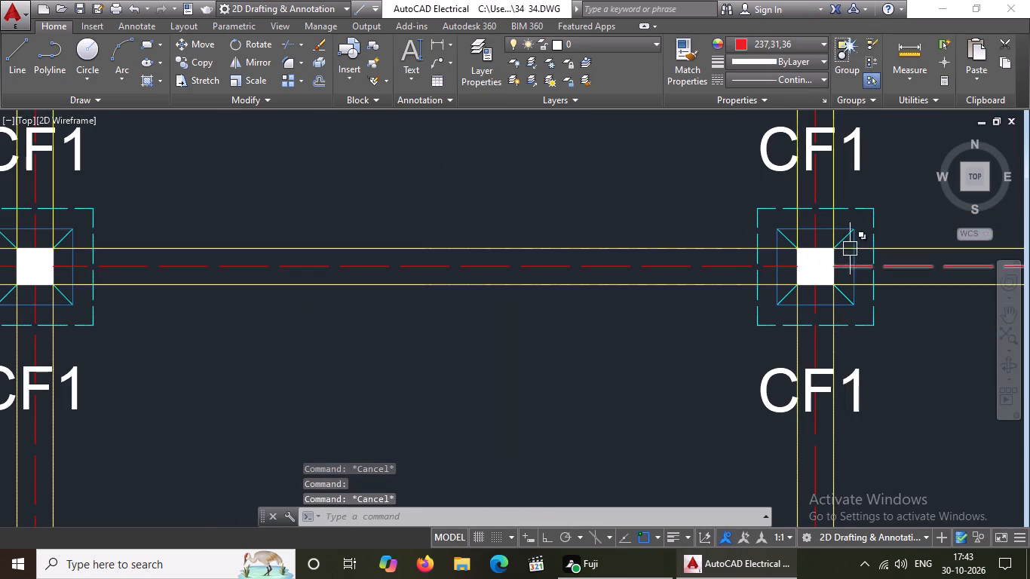
click(832, 180)
click(774, 42)
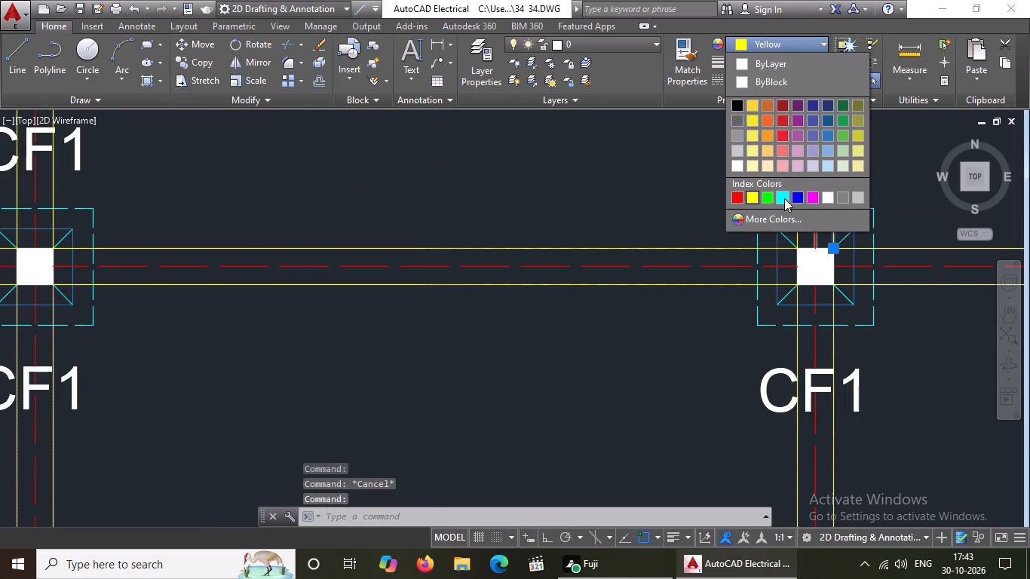
click(753, 198)
key(Escape)
Check the colour of both outer lines of the easternmost column line's northern 14'-9" span.
scroll(710, 284, down, 2)
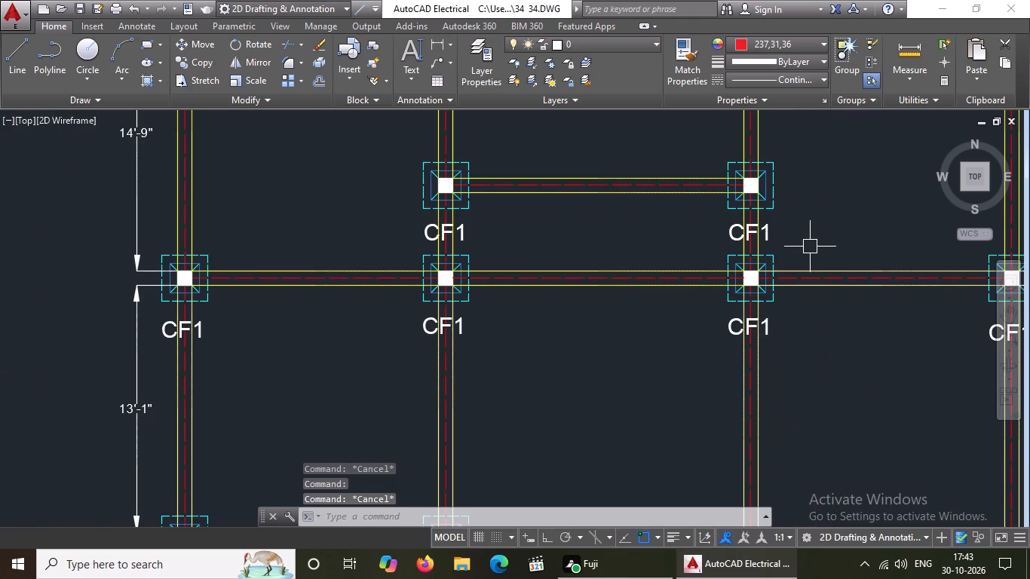
middle_drag(809, 247, 780, 251)
scroll(547, 286, down, 1)
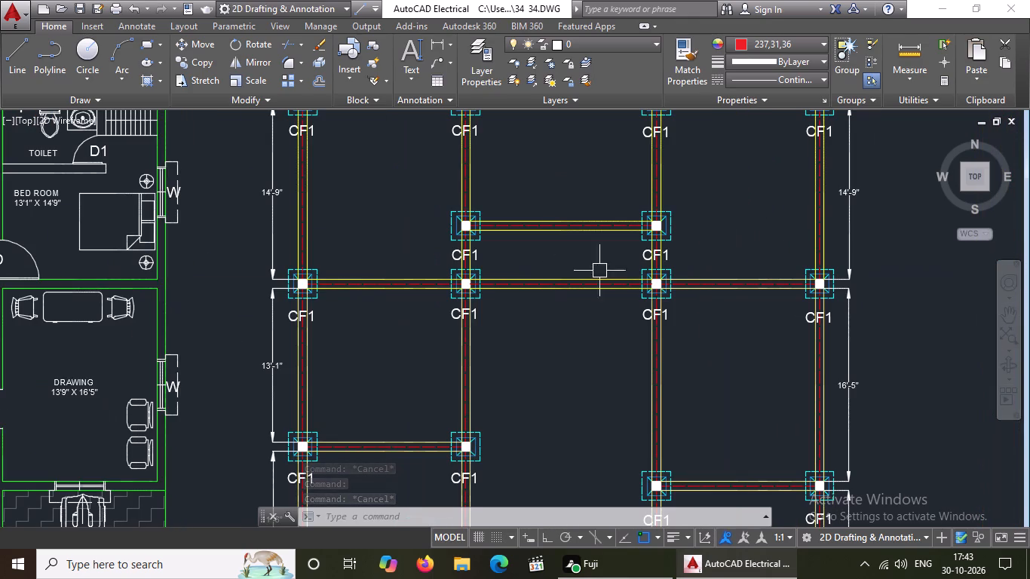
scroll(802, 195, up, 2)
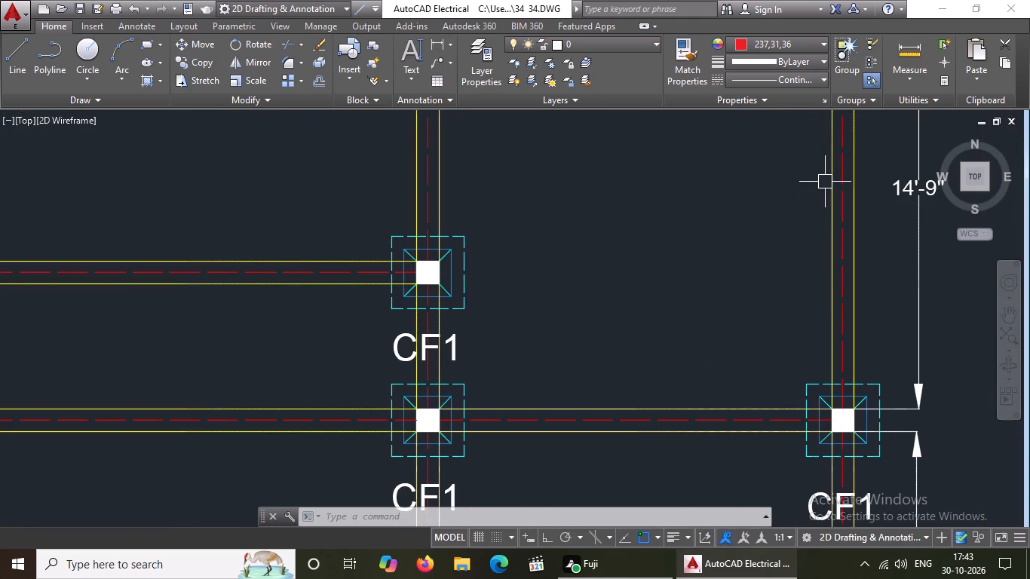
click(829, 179)
click(805, 45)
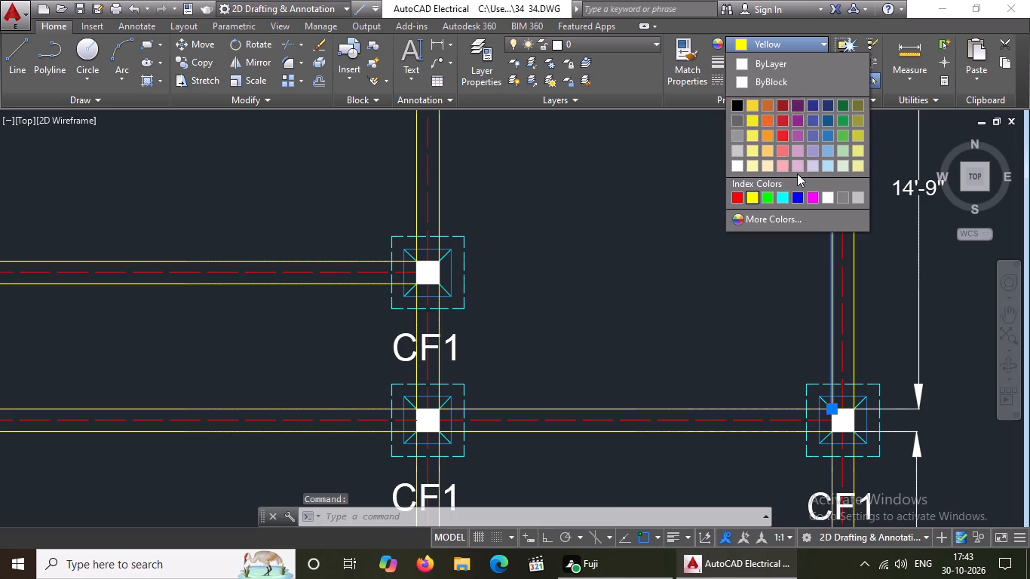
key(Escape)
click(856, 293)
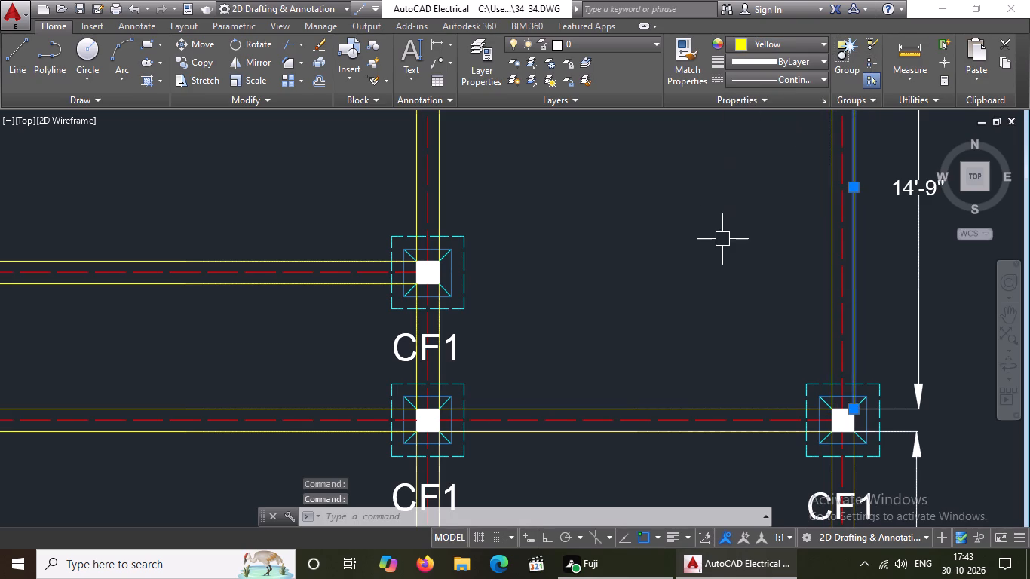
key(Escape)
Recolour both outer lines of the third footing row's easternmost span to index yellow.
click(641, 412)
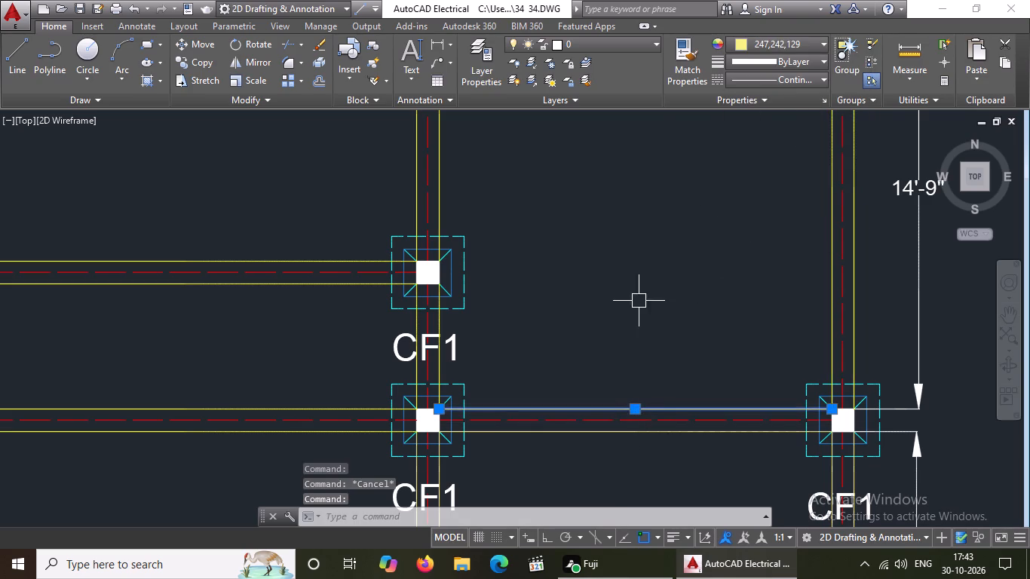
click(752, 41)
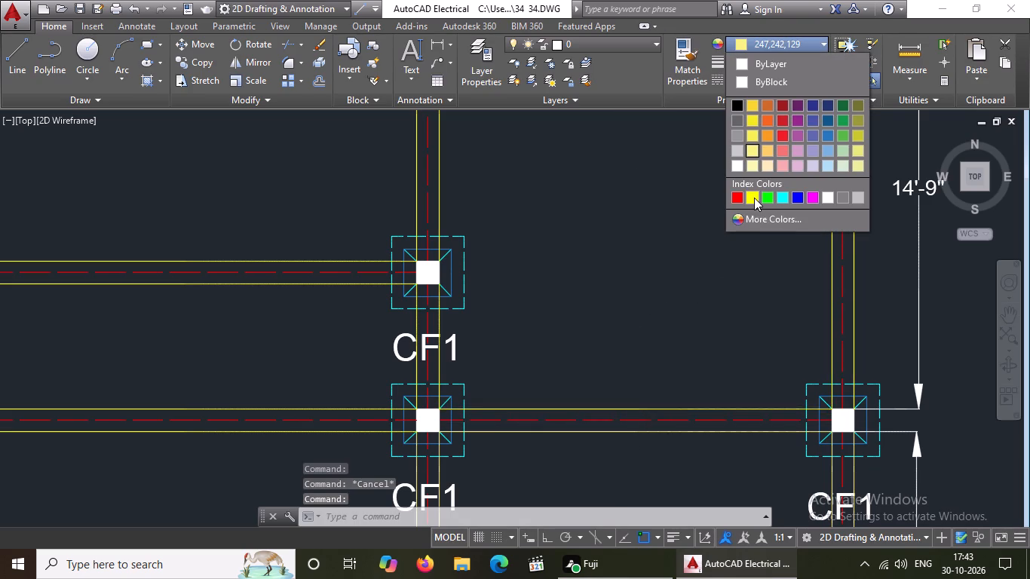
click(754, 198)
key(Escape)
click(615, 434)
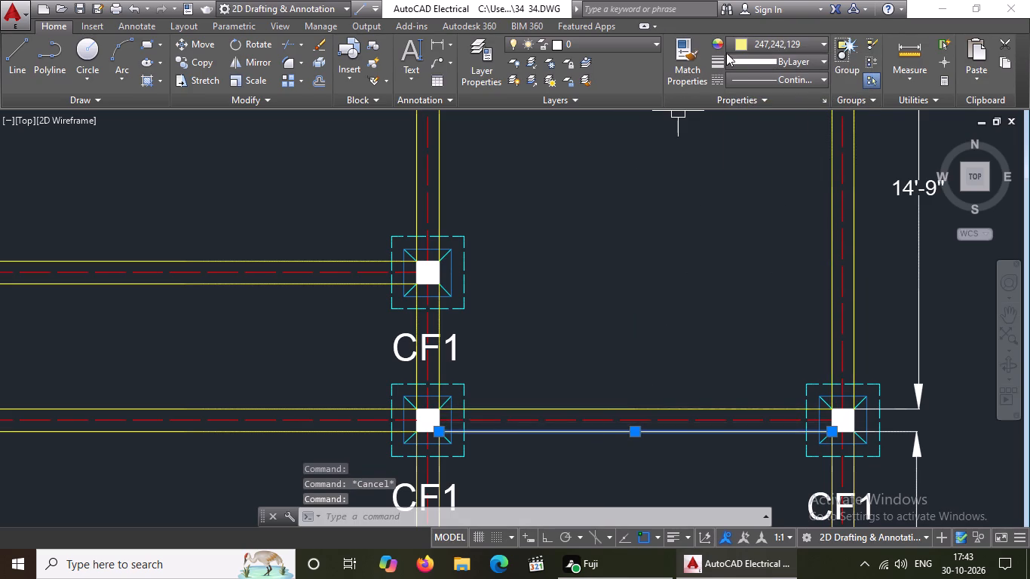
click(742, 44)
click(750, 196)
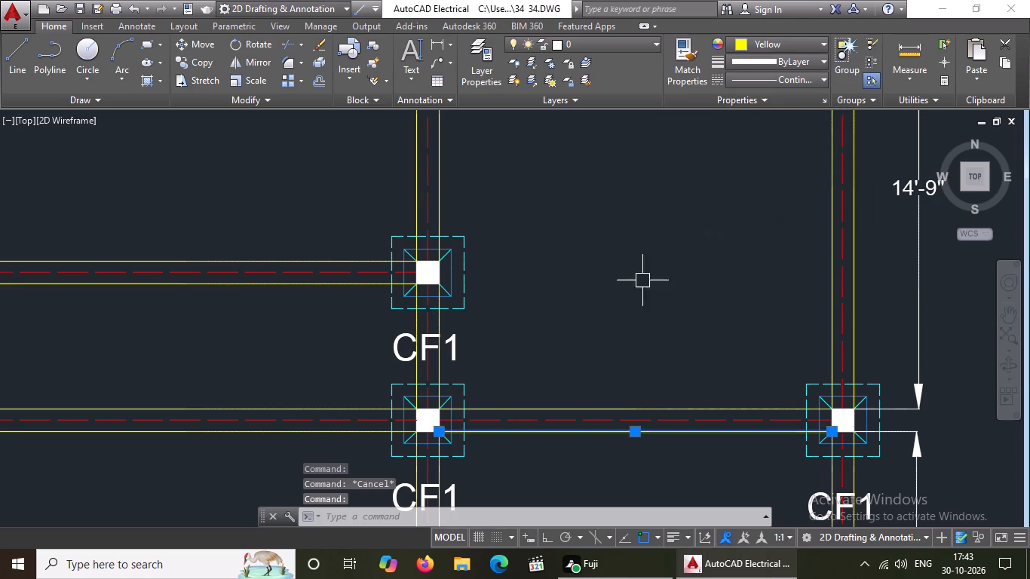
key(Escape)
Recolour both outer lines of the westernmost column line's 13'-1" span south of the third footing row to index yellow.
scroll(612, 193, down, 3)
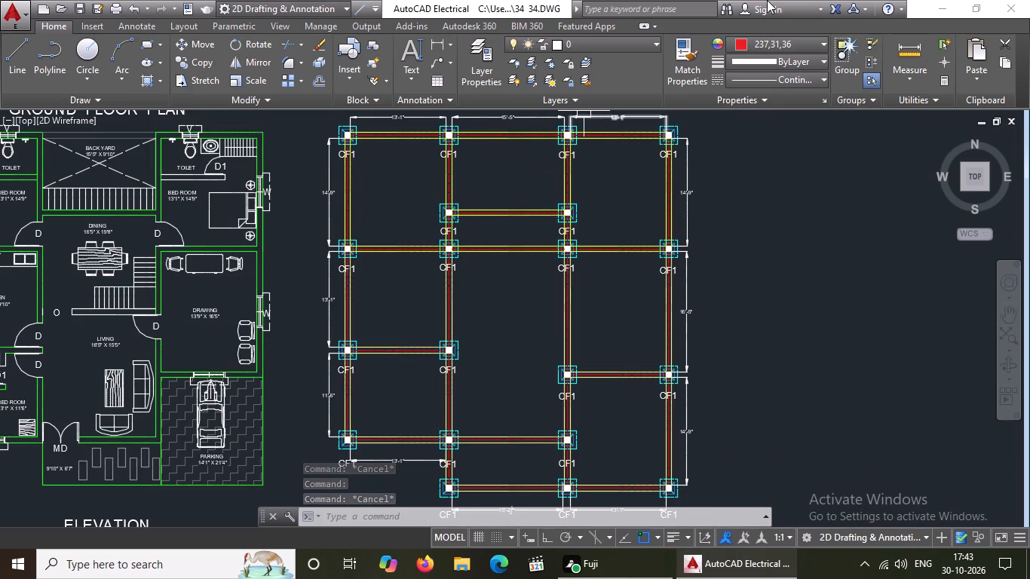
scroll(546, 270, up, 2)
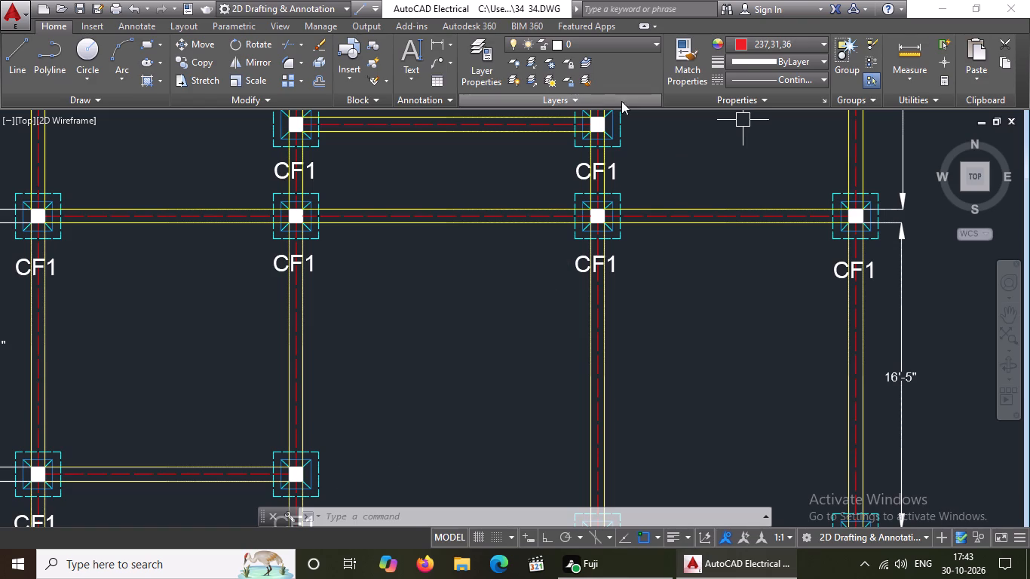
scroll(518, 308, down, 2)
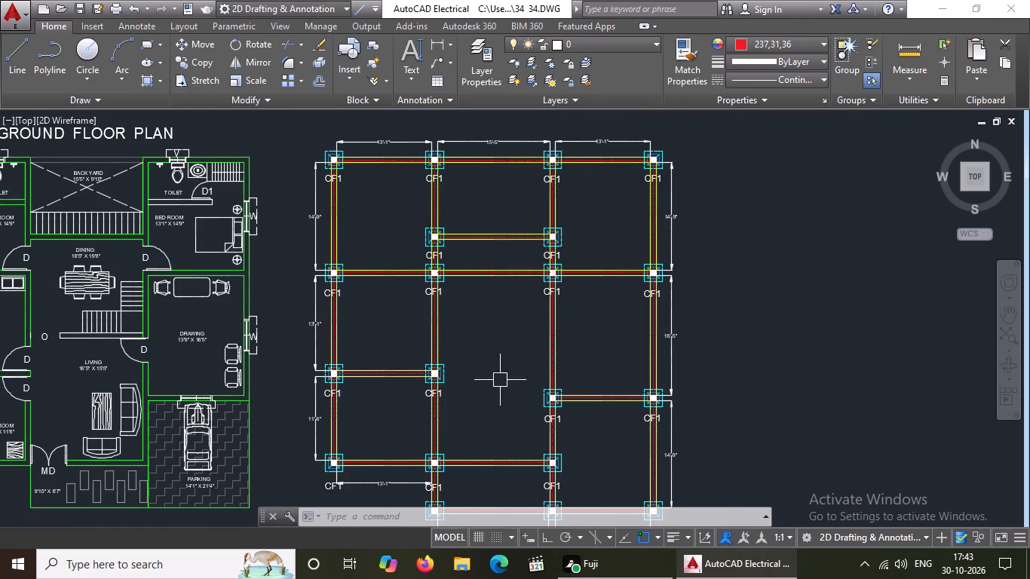
scroll(296, 309, up, 2)
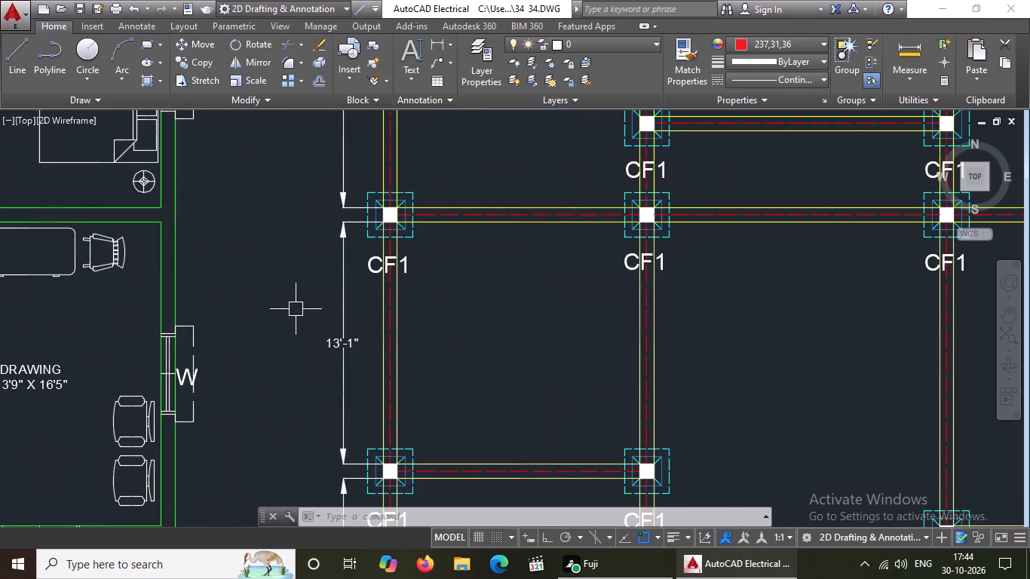
scroll(351, 295, up, 2)
click(424, 271)
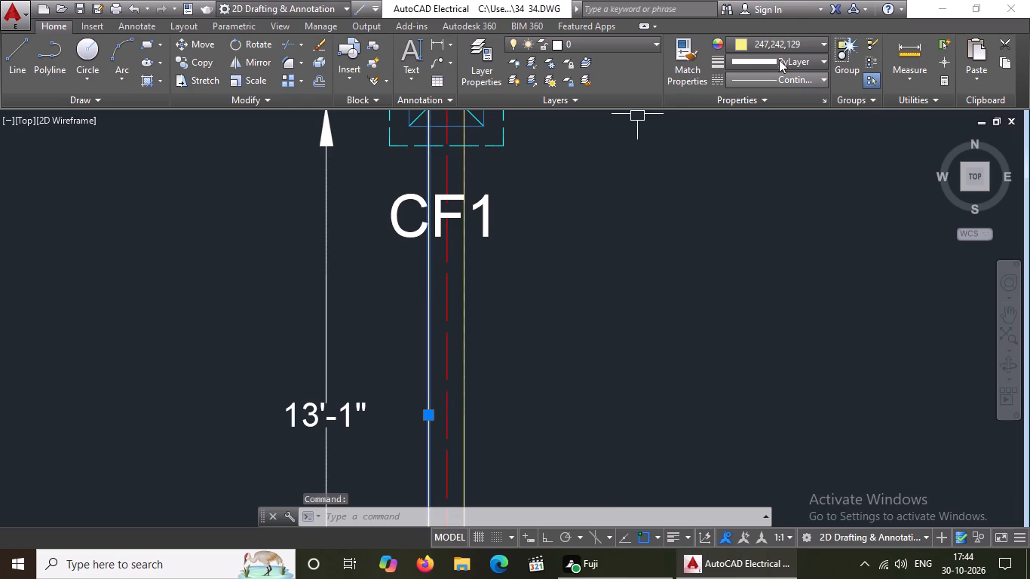
click(780, 37)
click(752, 191)
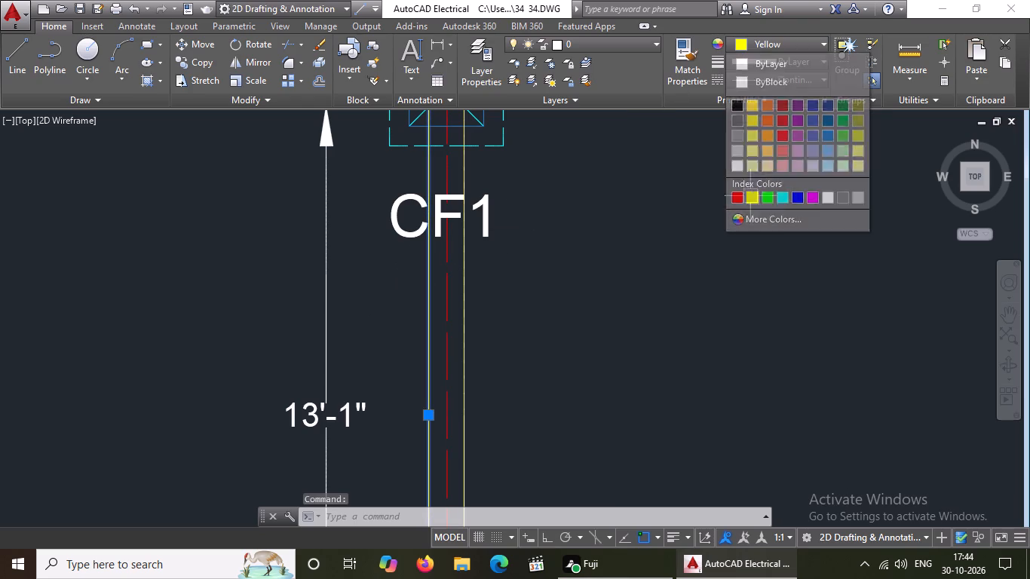
key(Escape)
click(459, 294)
click(773, 47)
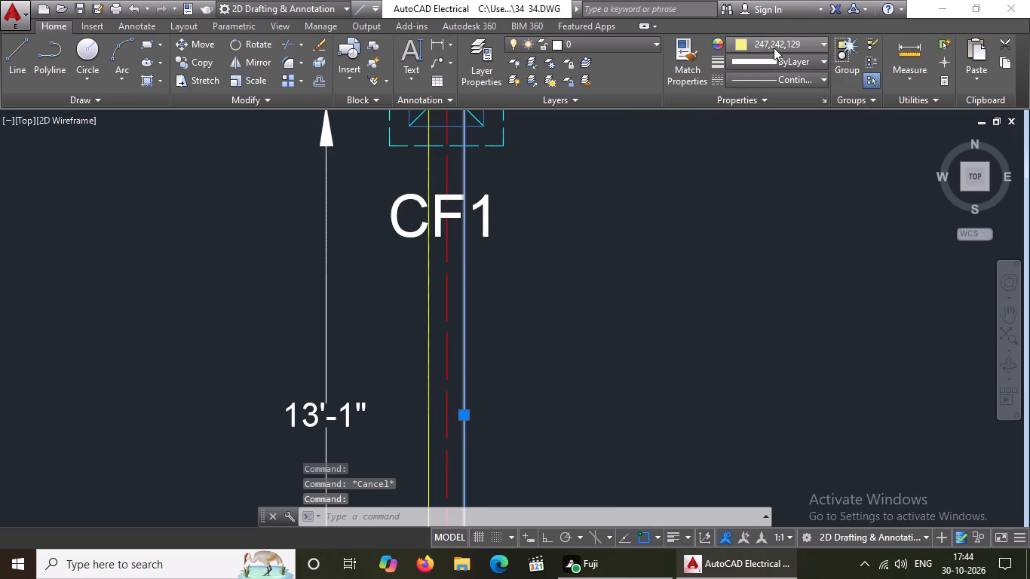
click(748, 198)
key(Escape)
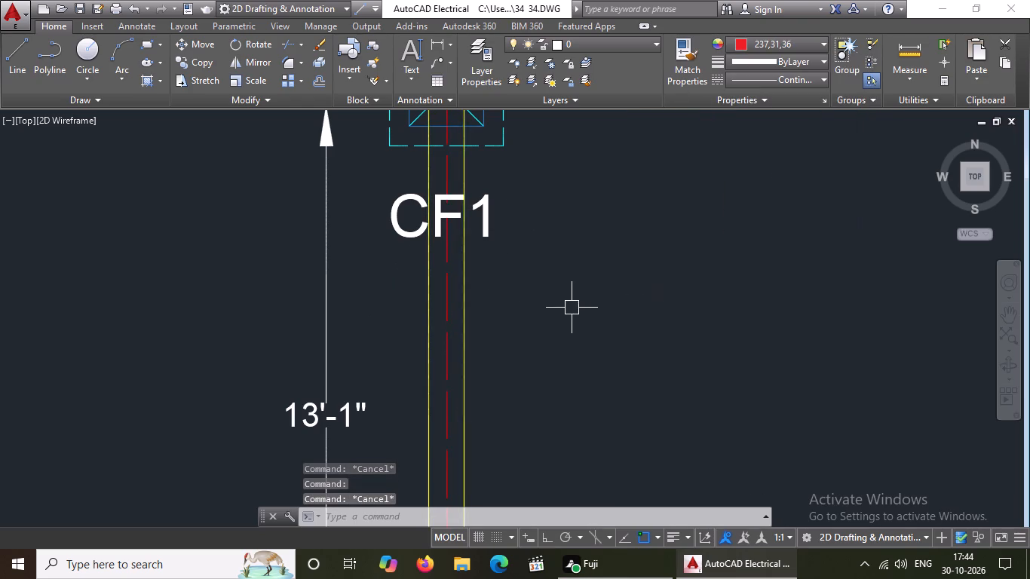
Recolour both outer lines of the second column line's span directly south of the third footing row to index yellow.
scroll(572, 308, down, 4)
scroll(658, 305, up, 3)
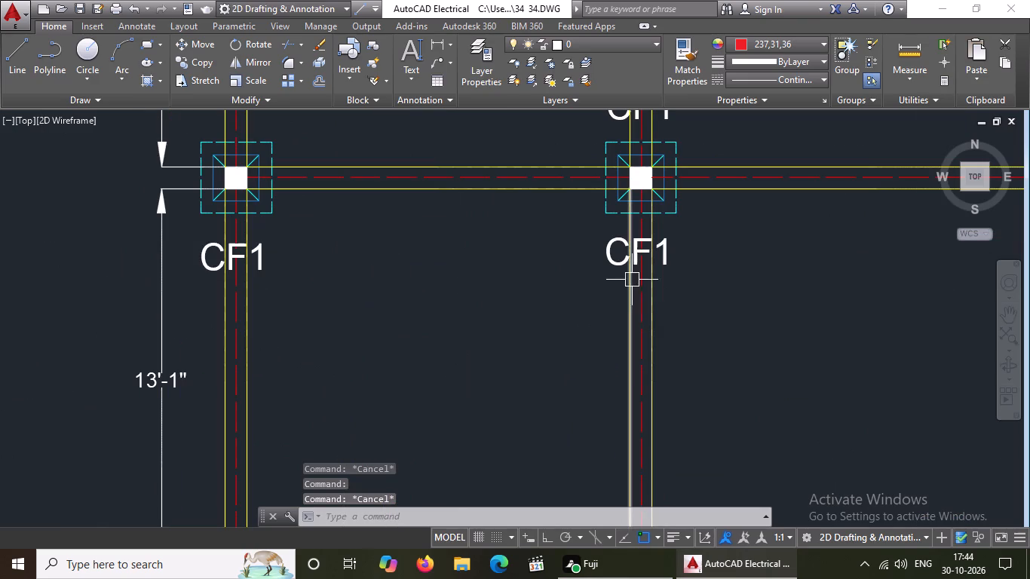
click(625, 291)
click(774, 35)
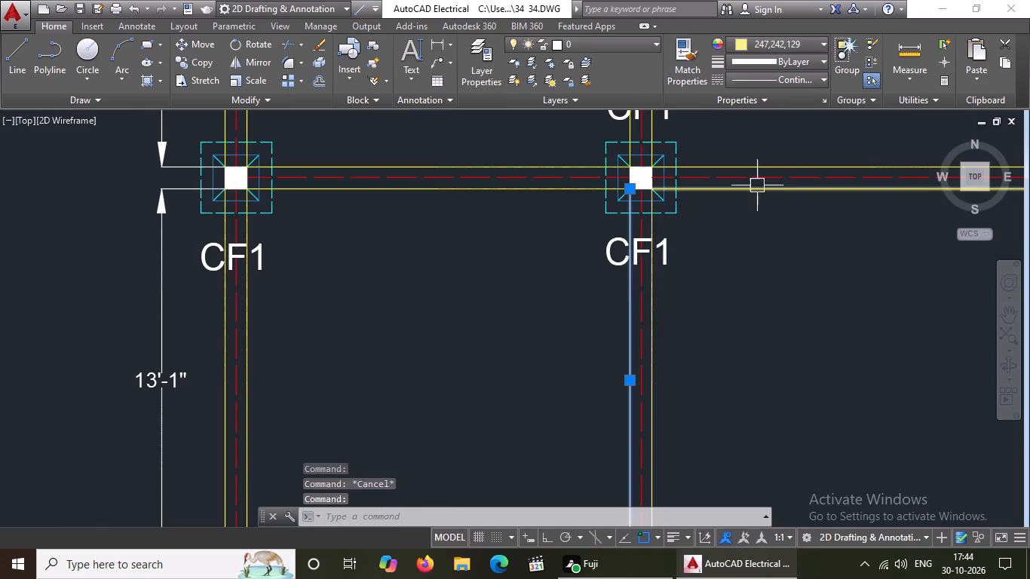
click(777, 45)
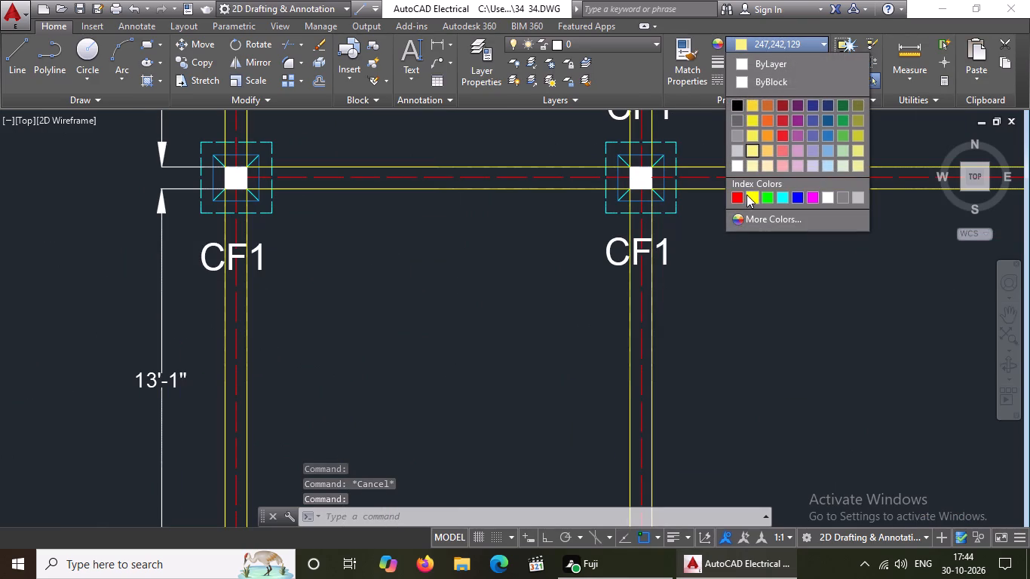
click(746, 195)
key(Escape)
click(662, 284)
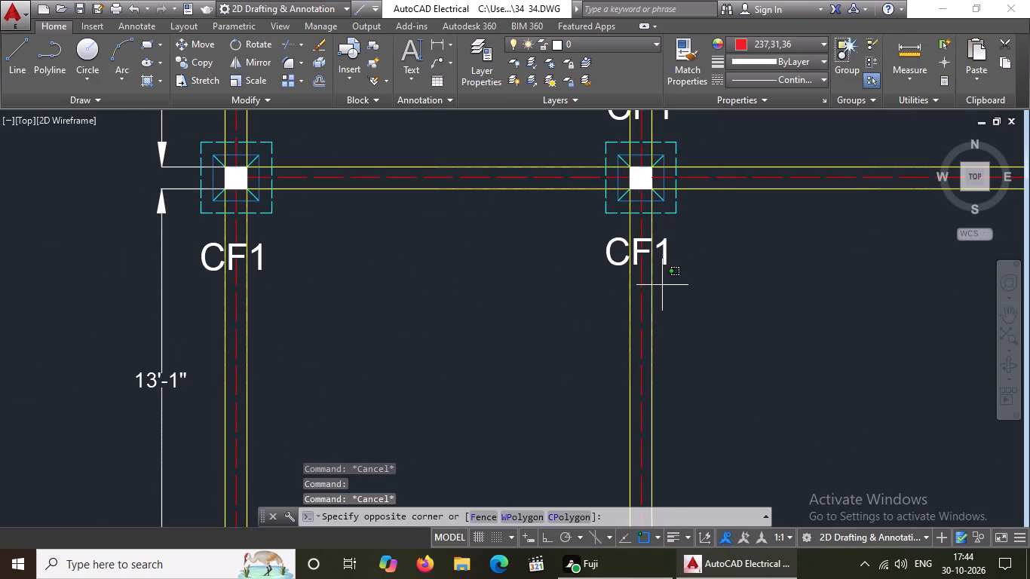
click(652, 302)
click(652, 304)
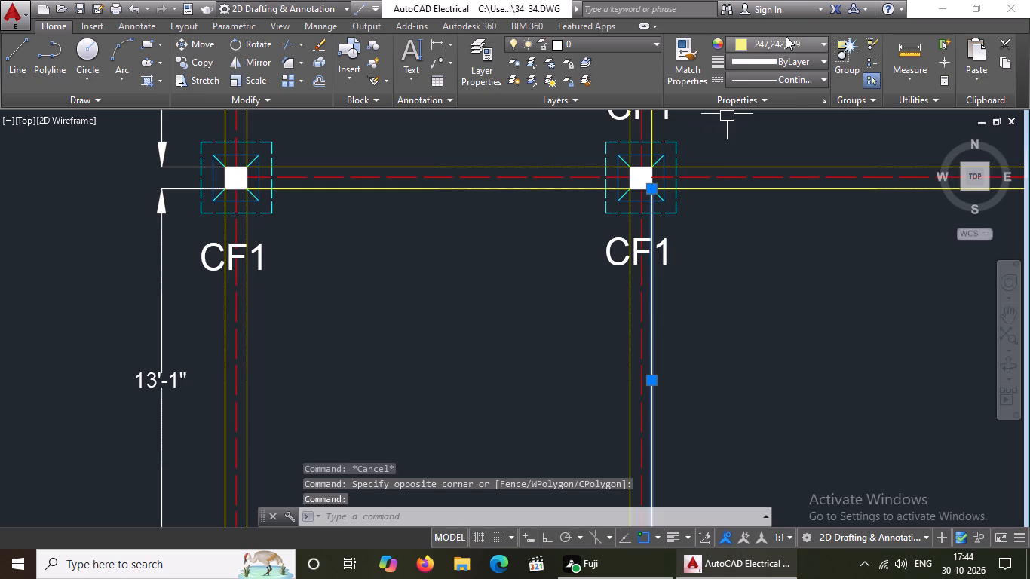
click(786, 36)
click(753, 199)
key(Escape)
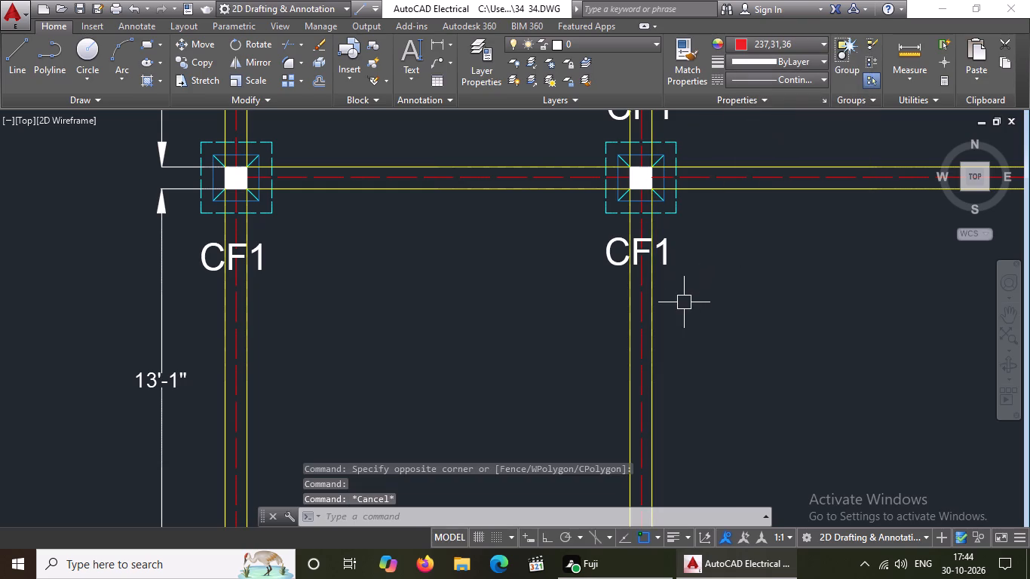
Recolour both outer lines of the third column line's span directly south of the third footing row to index yellow.
scroll(684, 298, down, 3)
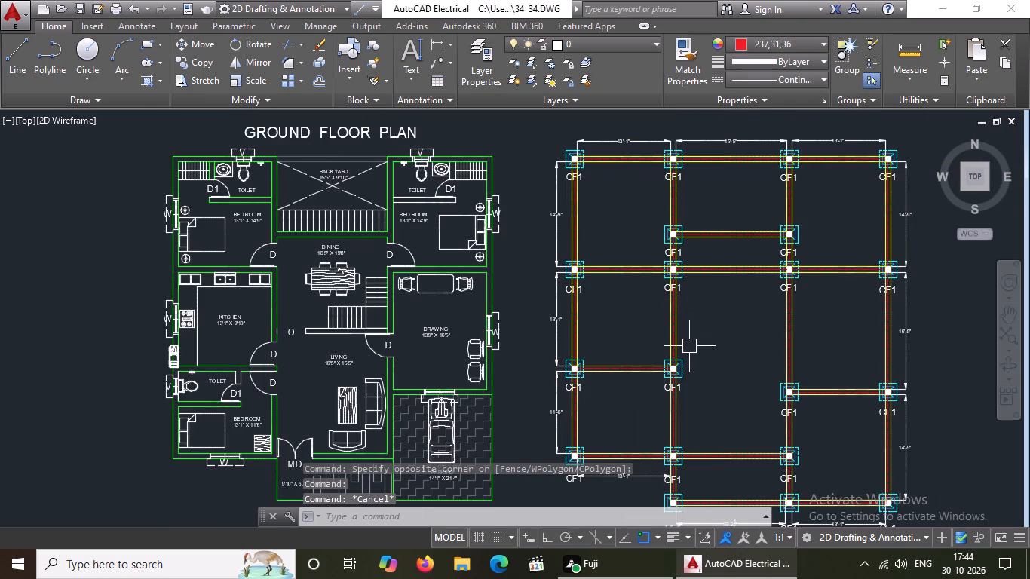
scroll(808, 316, up, 2)
scroll(736, 311, up, 1)
click(753, 298)
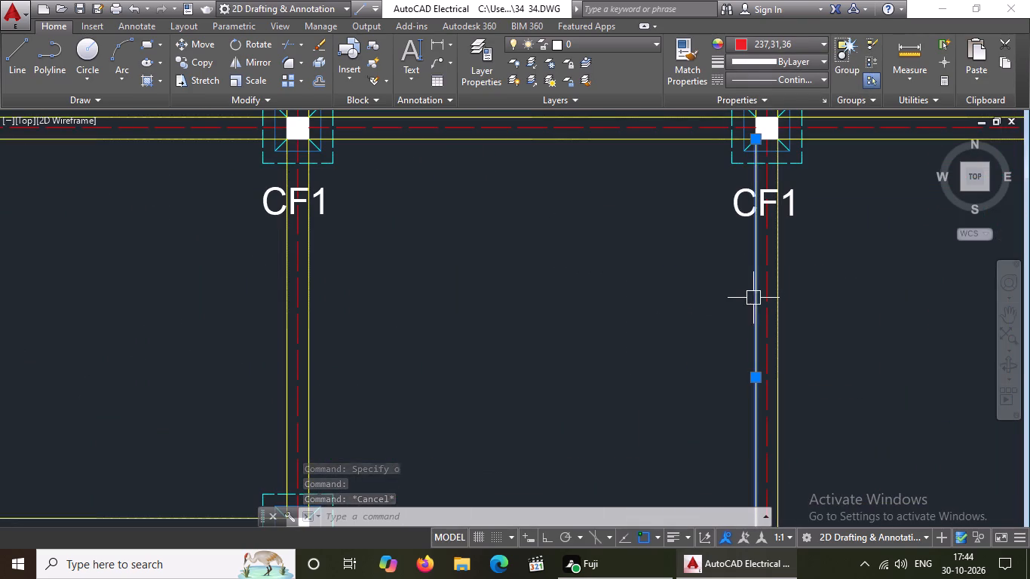
click(760, 46)
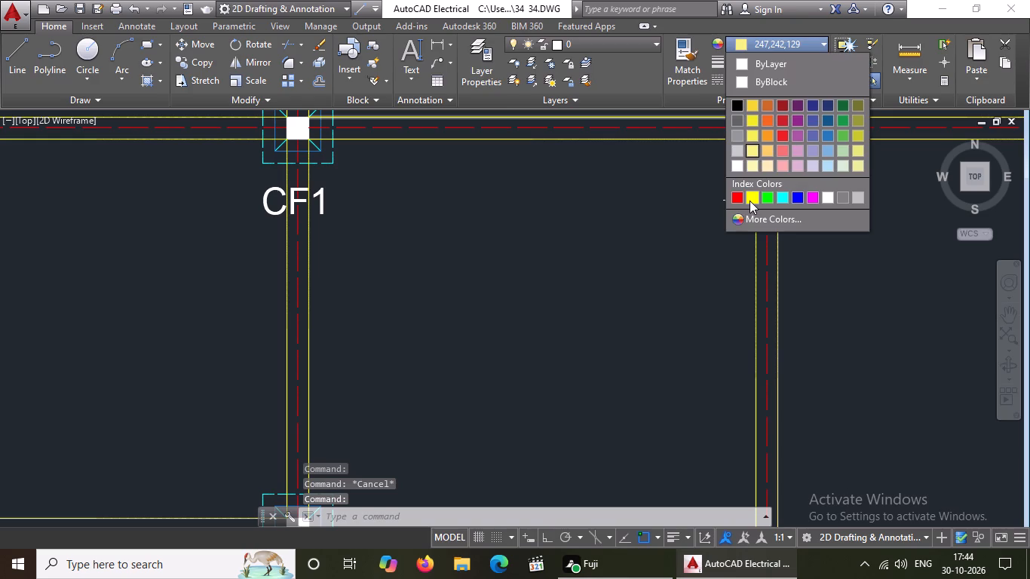
click(750, 201)
key(Escape)
click(780, 260)
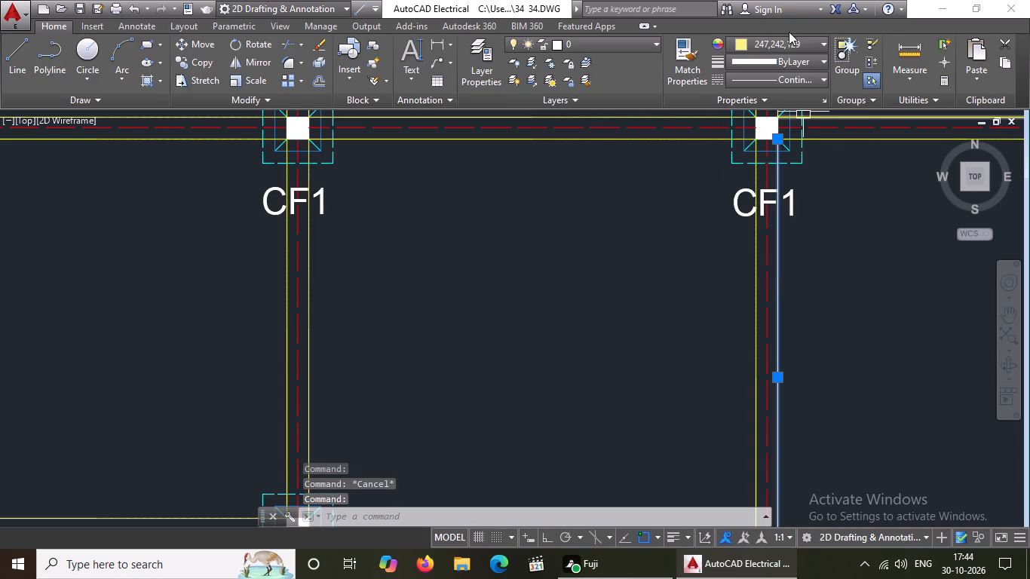
click(786, 42)
click(755, 194)
key(Escape)
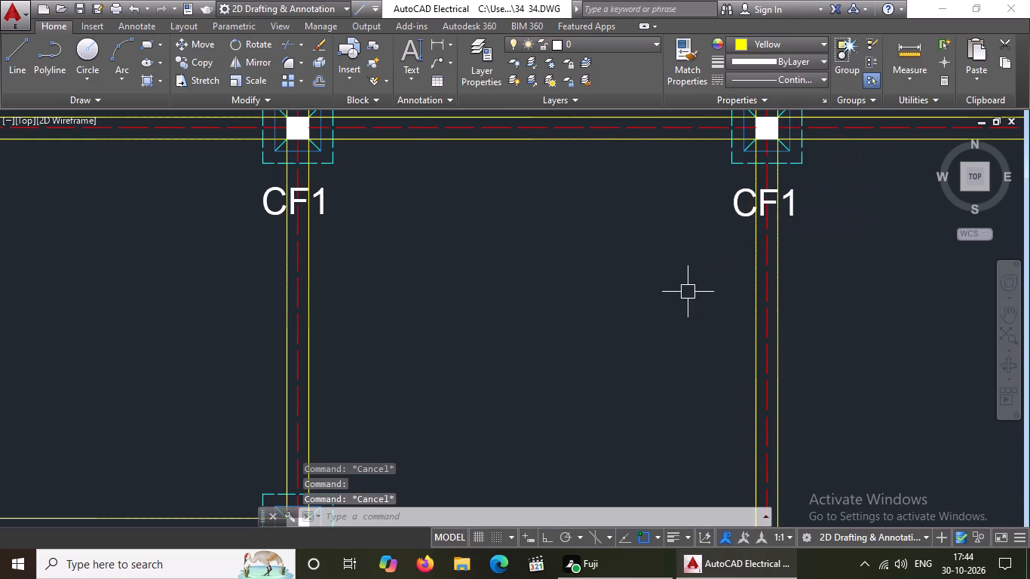
Recolour both outer lines of the easternmost column line's 16'-5" span to index yellow.
scroll(687, 292, down, 2)
scroll(969, 302, up, 1)
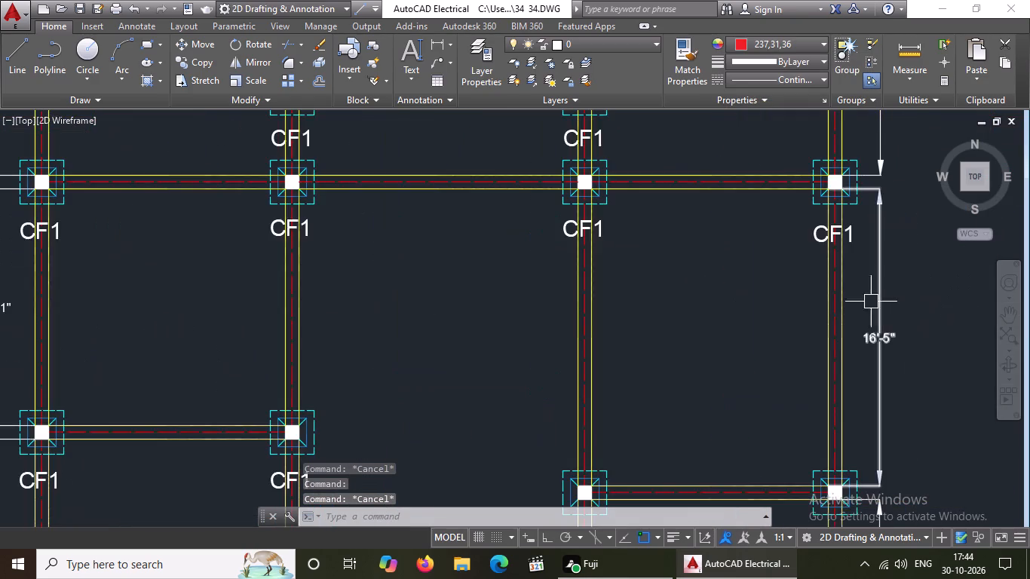
scroll(855, 302, up, 1)
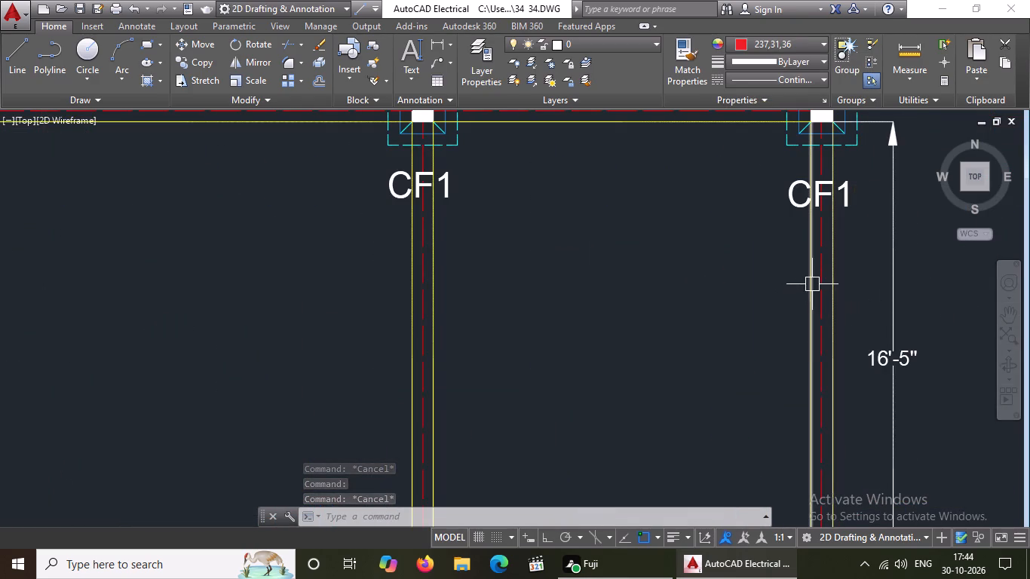
click(814, 280)
click(777, 38)
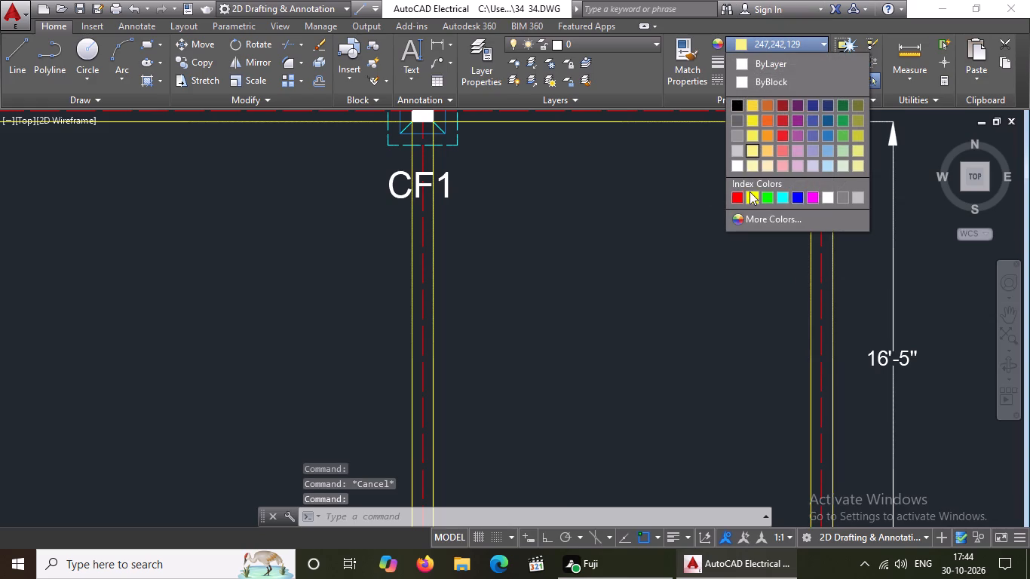
click(750, 191)
key(Escape)
click(826, 256)
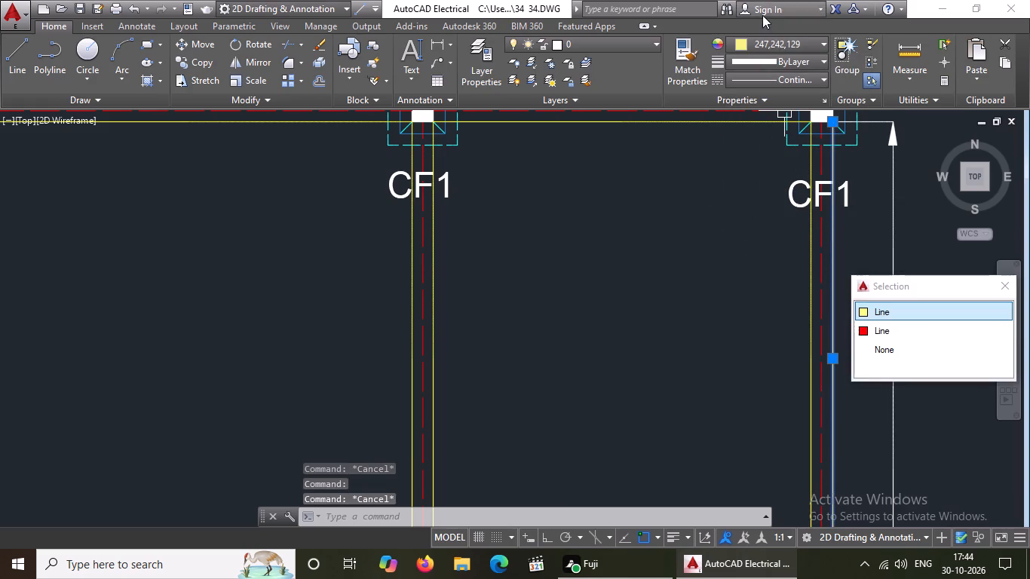
click(763, 45)
click(754, 200)
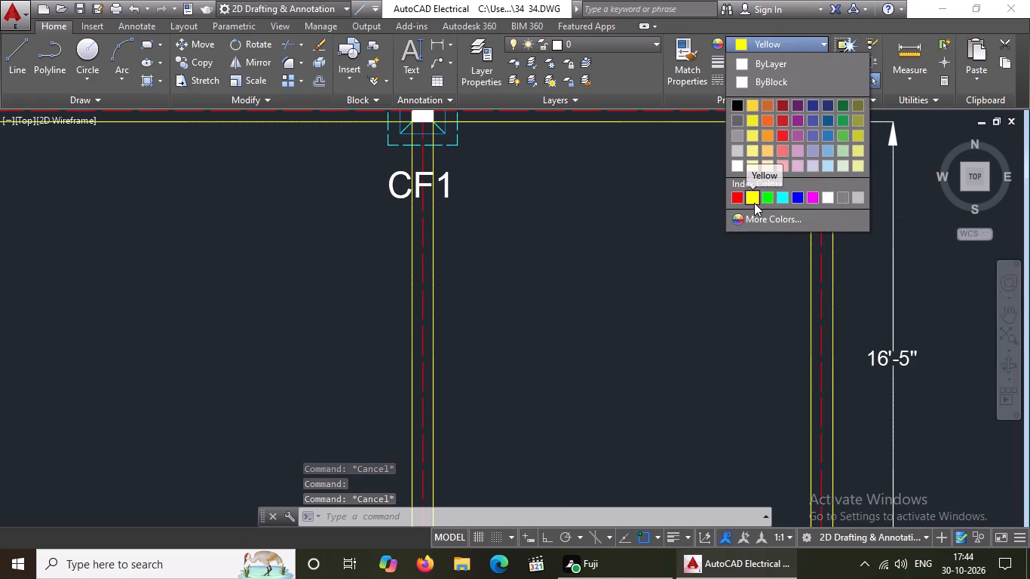
key(Escape)
Recolour both outer lines of the horizontal span joining the two western column lines between the 13'-1" and 11'-6" bays to index yellow.
scroll(722, 241, down, 2)
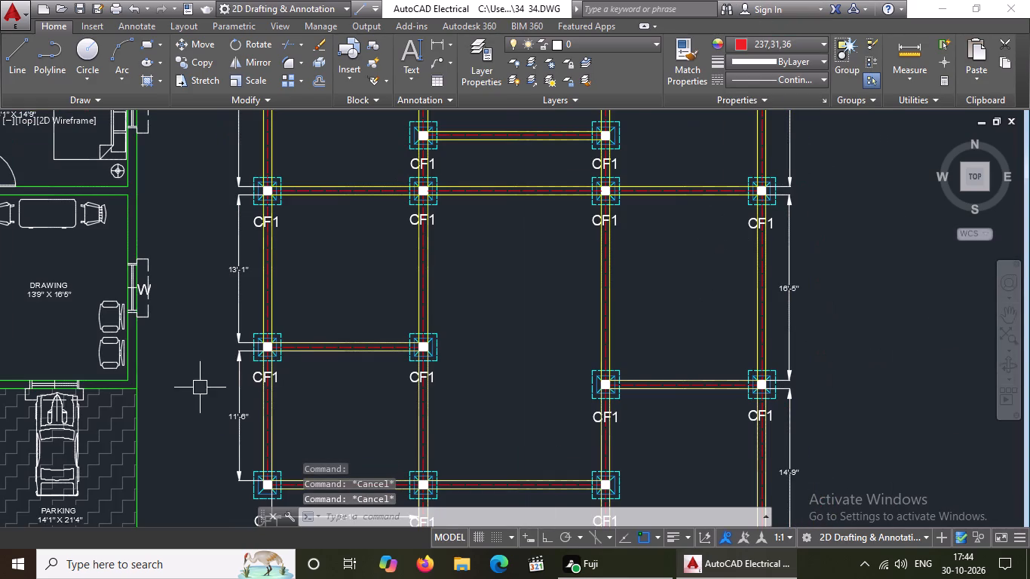
scroll(317, 354, up, 2)
click(343, 322)
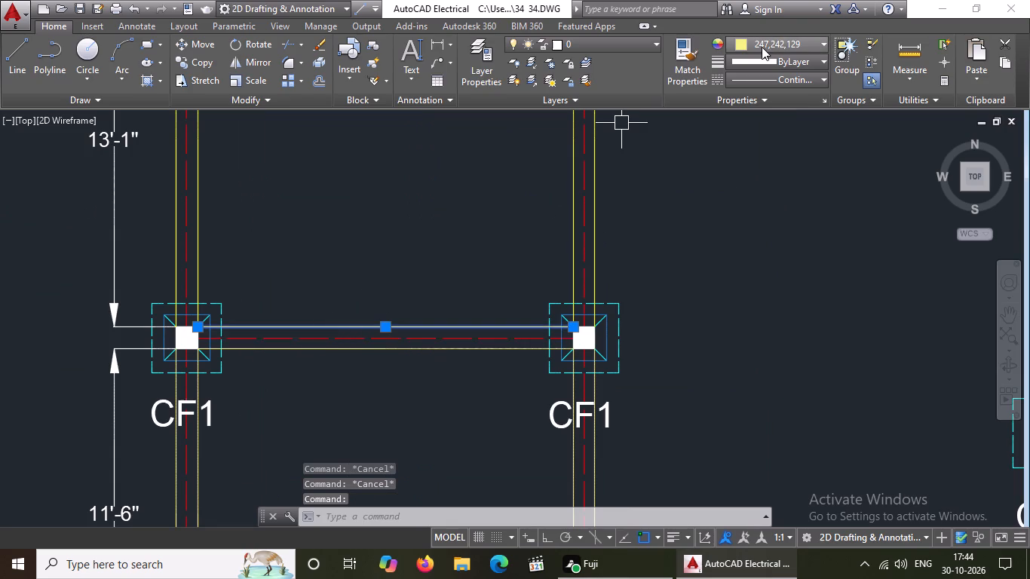
click(762, 47)
click(754, 198)
key(Escape)
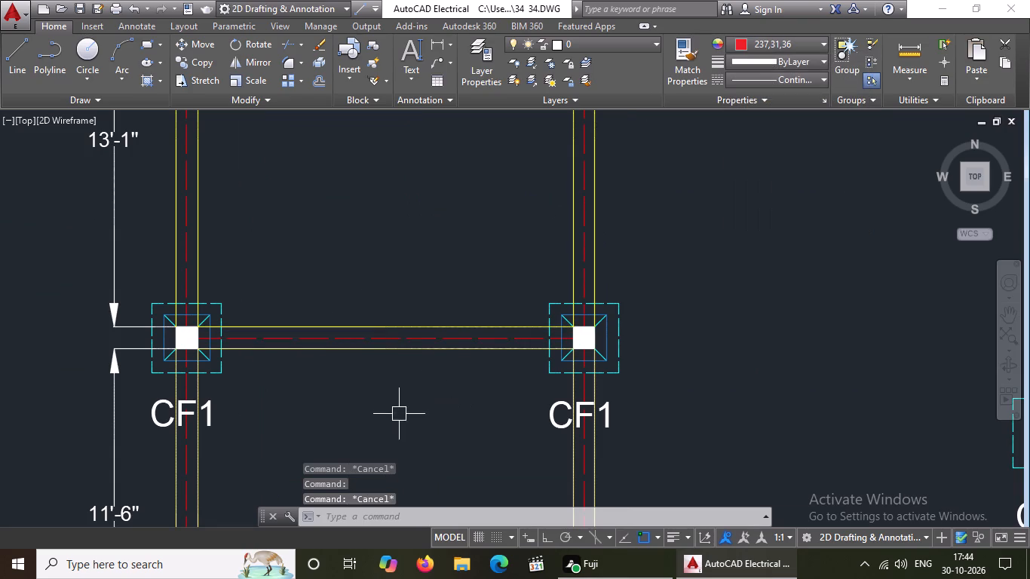
double_click(433, 353)
double_click(763, 47)
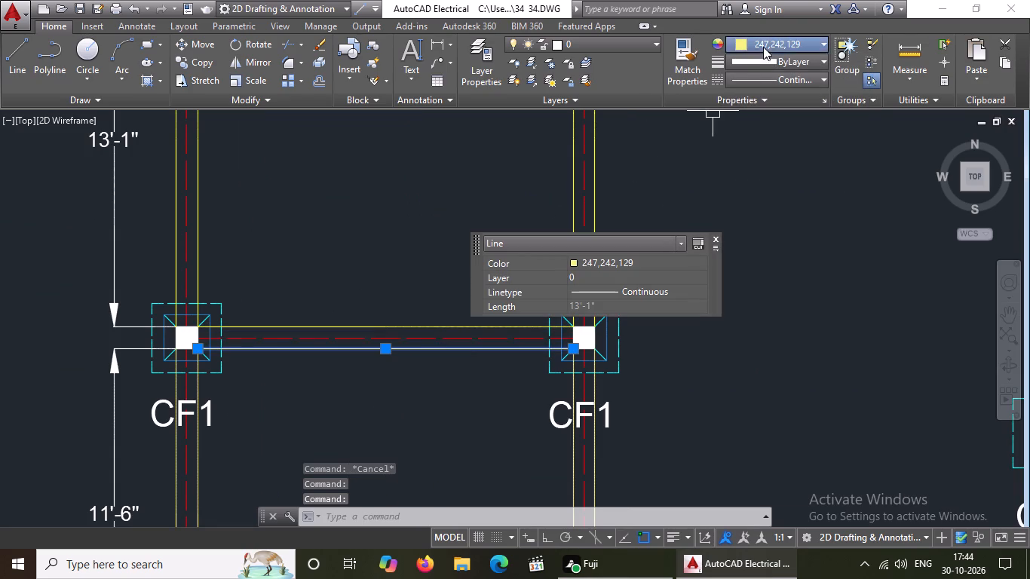
click(786, 41)
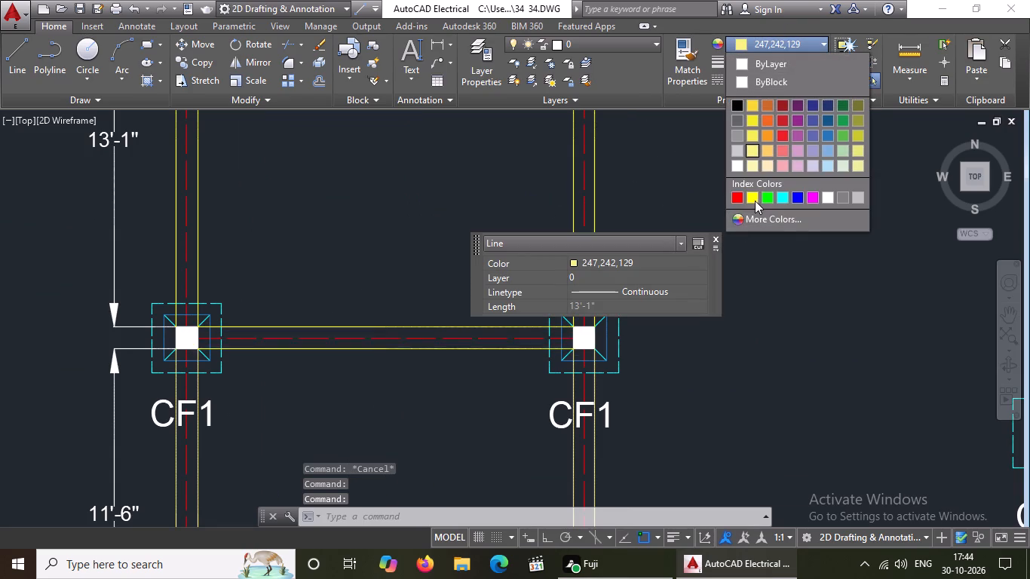
click(753, 195)
key(Escape)
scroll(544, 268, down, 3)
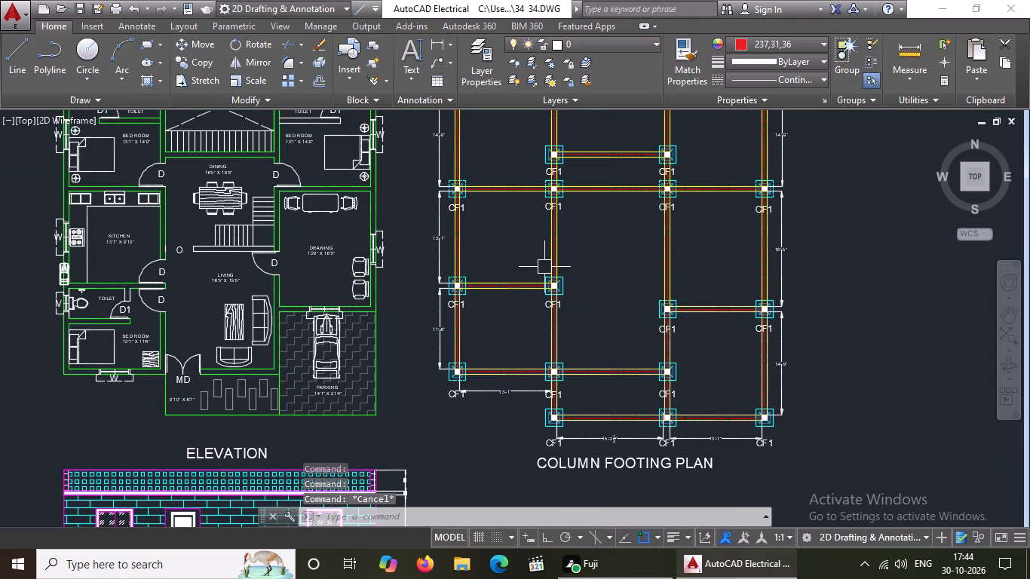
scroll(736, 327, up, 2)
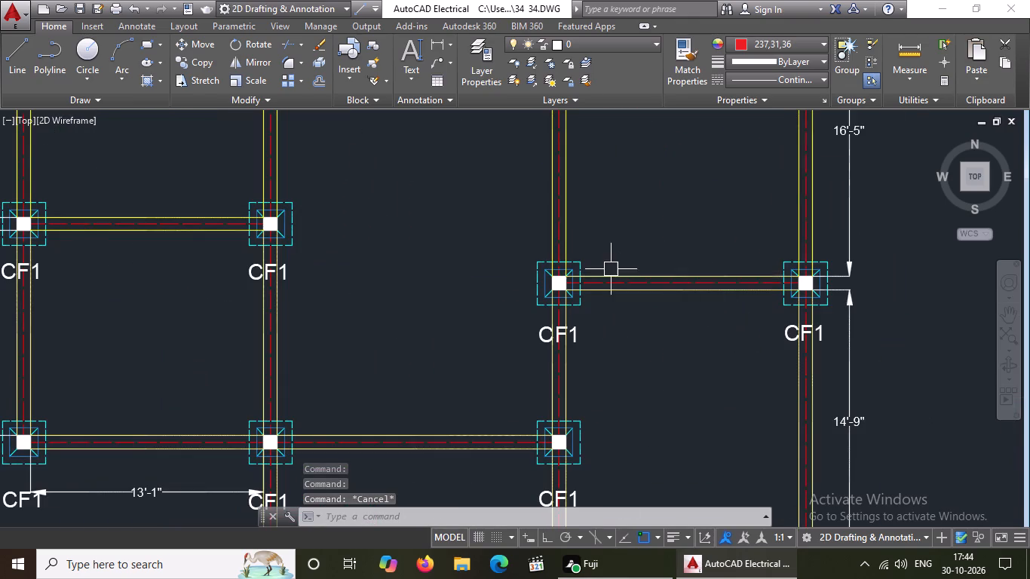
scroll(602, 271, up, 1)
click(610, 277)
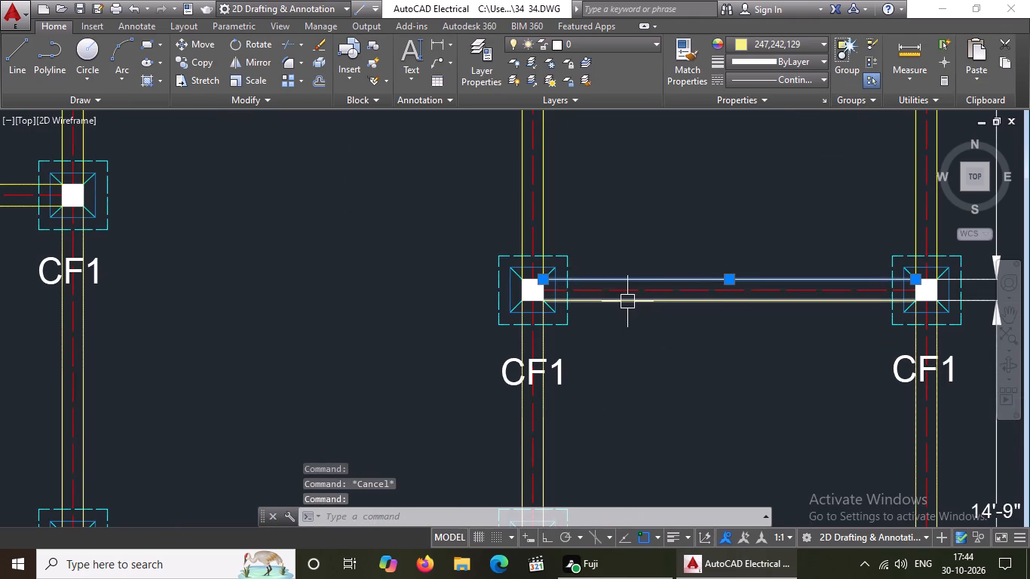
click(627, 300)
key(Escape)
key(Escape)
Recolour both outer lines of the westernmost column line's 11'-6" span to index yellow.
scroll(581, 298, down, 2)
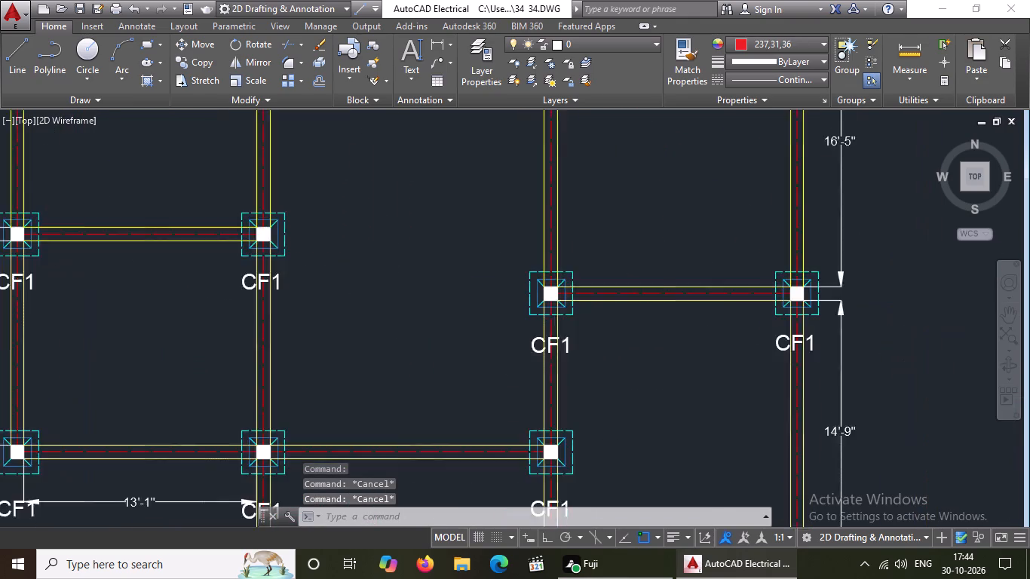
scroll(195, 317, up, 2)
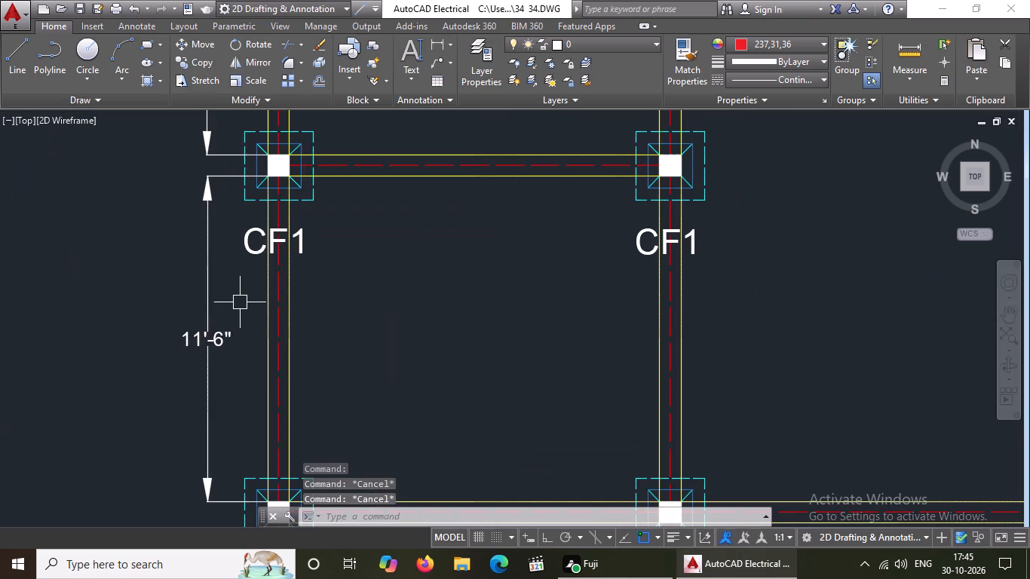
click(263, 294)
click(783, 45)
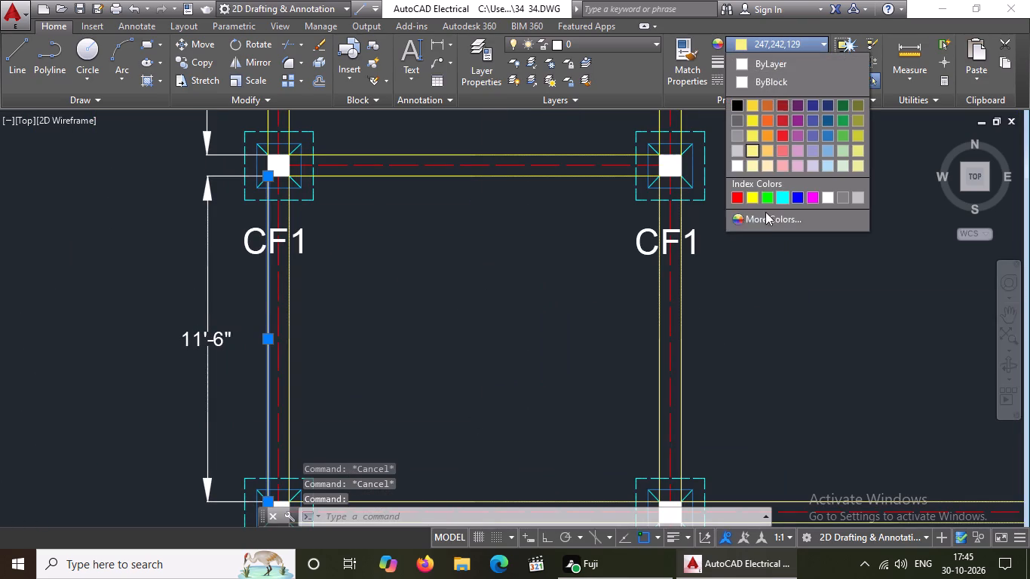
click(749, 195)
key(Escape)
double_click(295, 311)
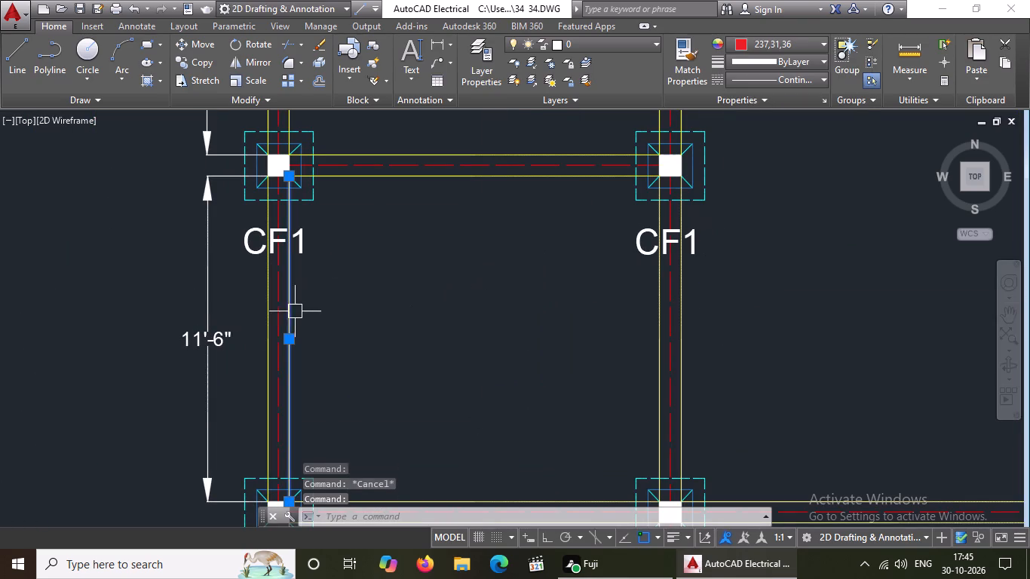
click(790, 39)
click(751, 197)
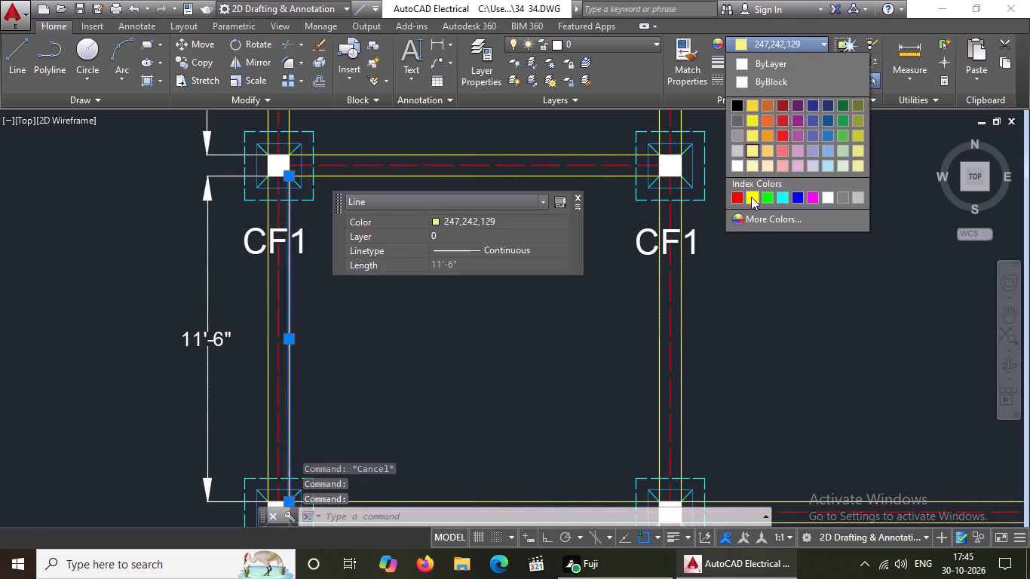
key(Escape)
Recolour both outer lines of the 13'-1" horizontal span at the south end of the westernmost column line to index yellow.
scroll(488, 262, down, 1)
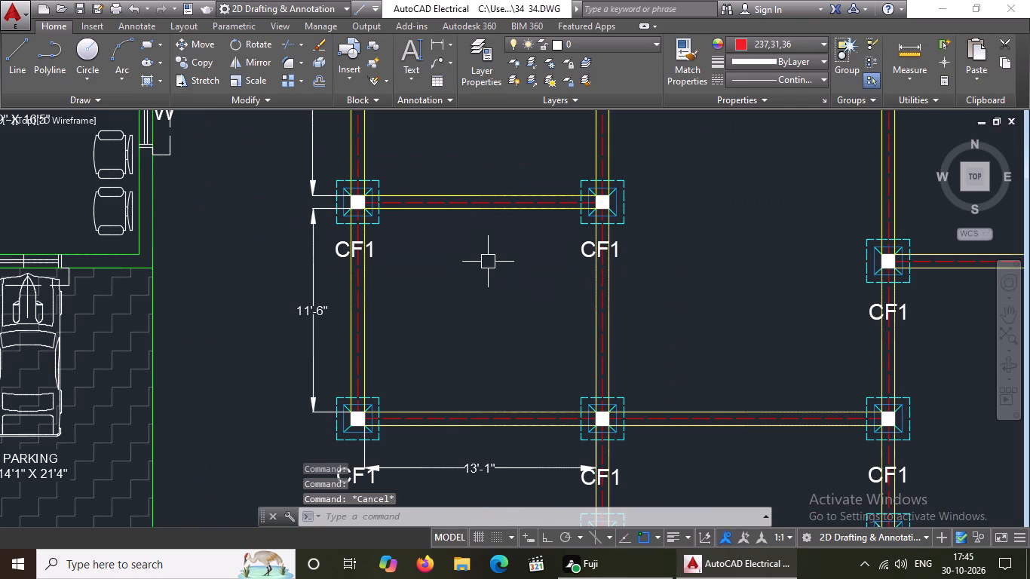
scroll(510, 277, down, 2)
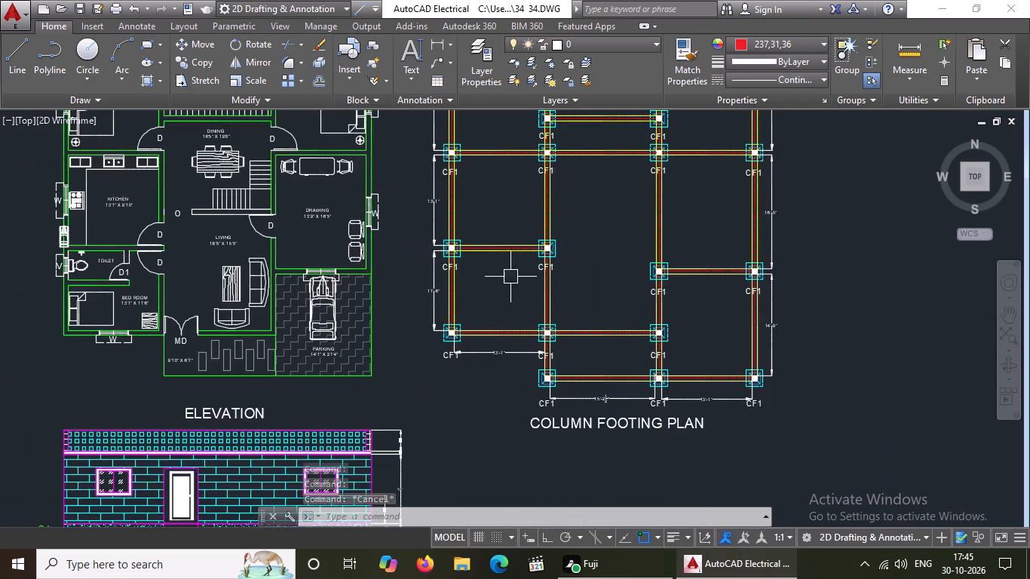
scroll(515, 319, up, 3)
click(450, 369)
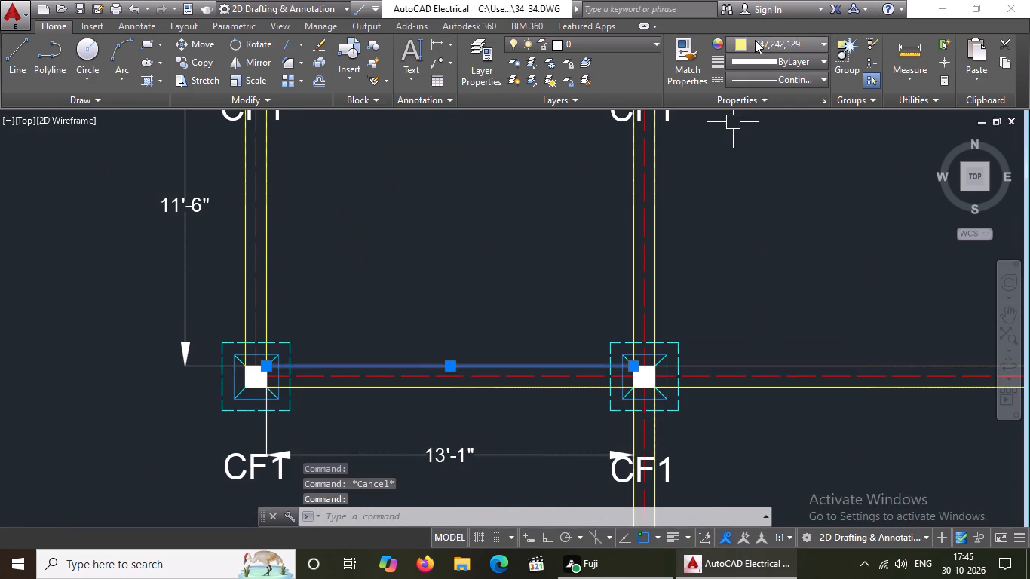
click(755, 40)
click(753, 196)
key(Escape)
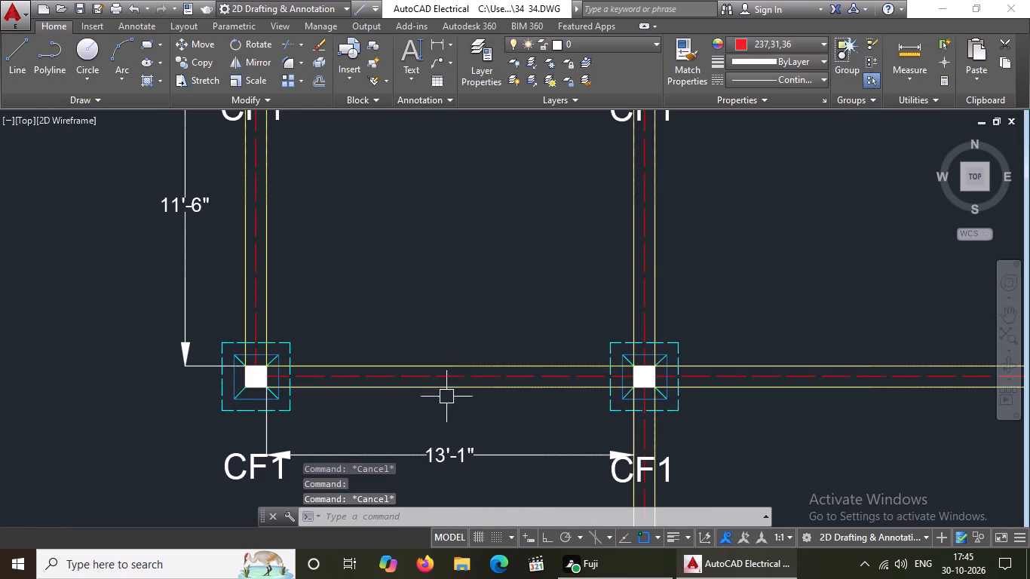
click(446, 397)
double_click(449, 388)
click(473, 386)
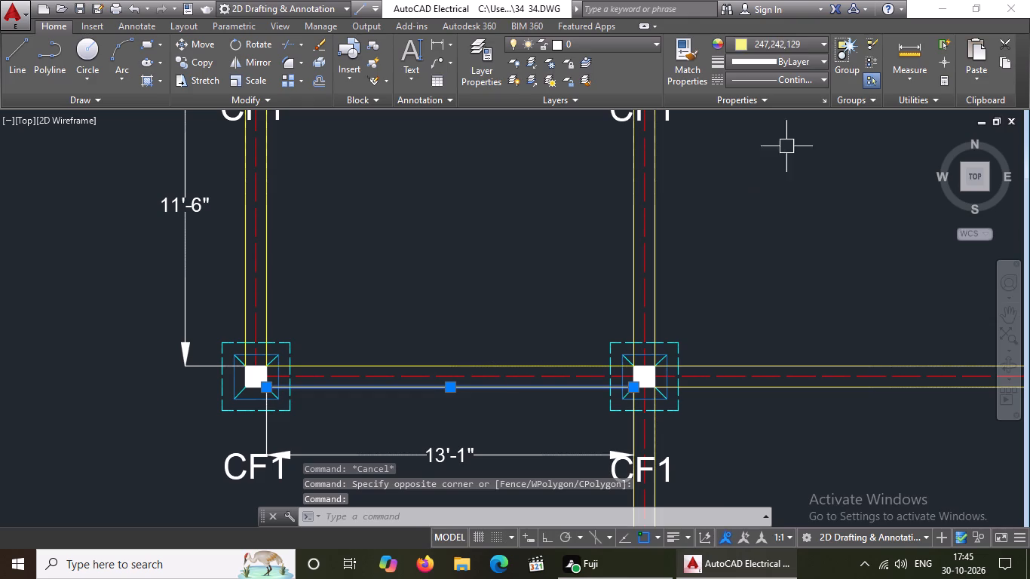
click(790, 49)
click(750, 199)
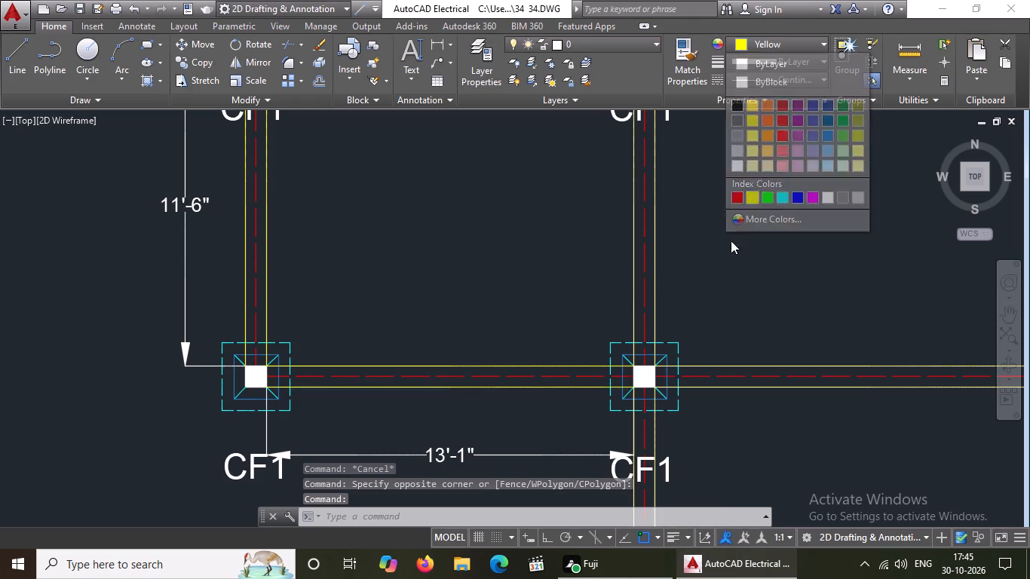
key(Escape)
Recolour both outer lines of the second column line's span parallel to the 11'-6" span to index yellow.
click(629, 280)
click(760, 43)
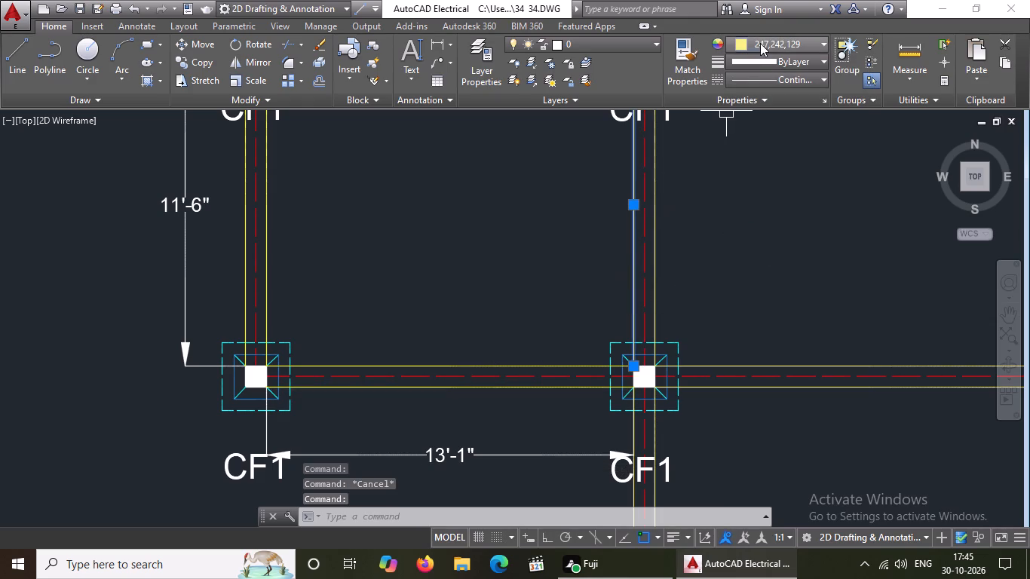
click(750, 193)
key(Escape)
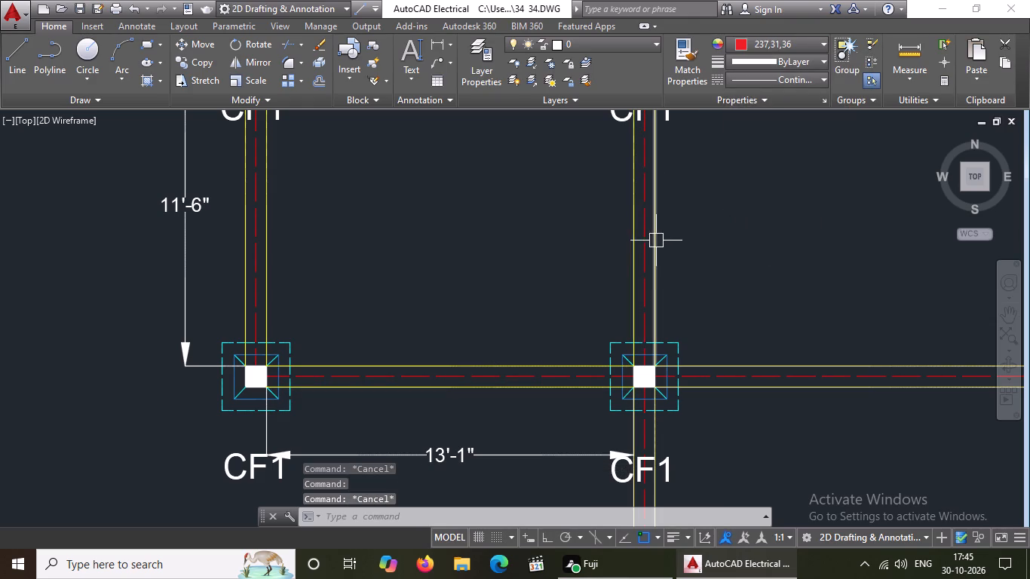
click(656, 240)
click(759, 70)
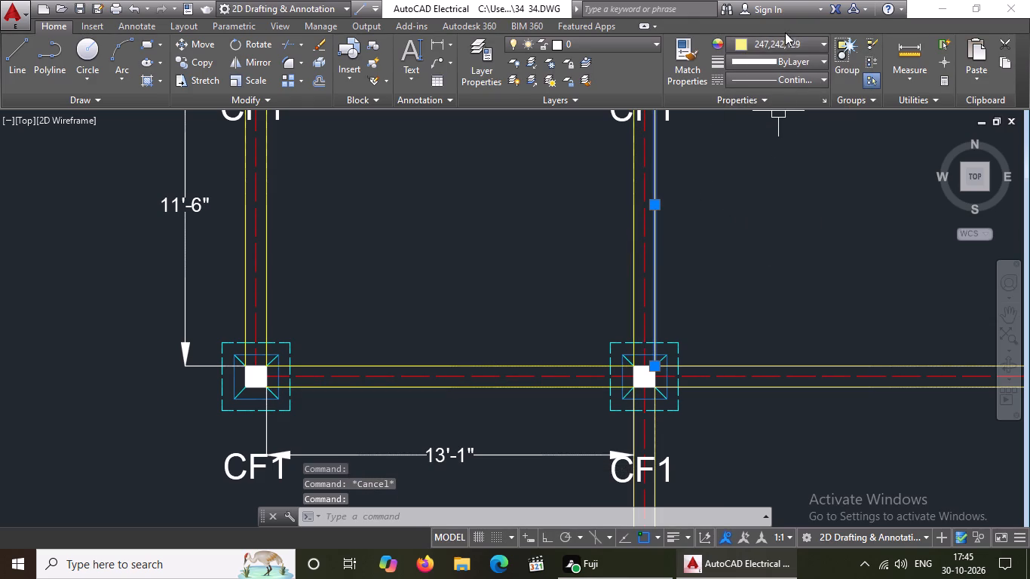
click(785, 32)
click(787, 47)
click(753, 193)
key(Escape)
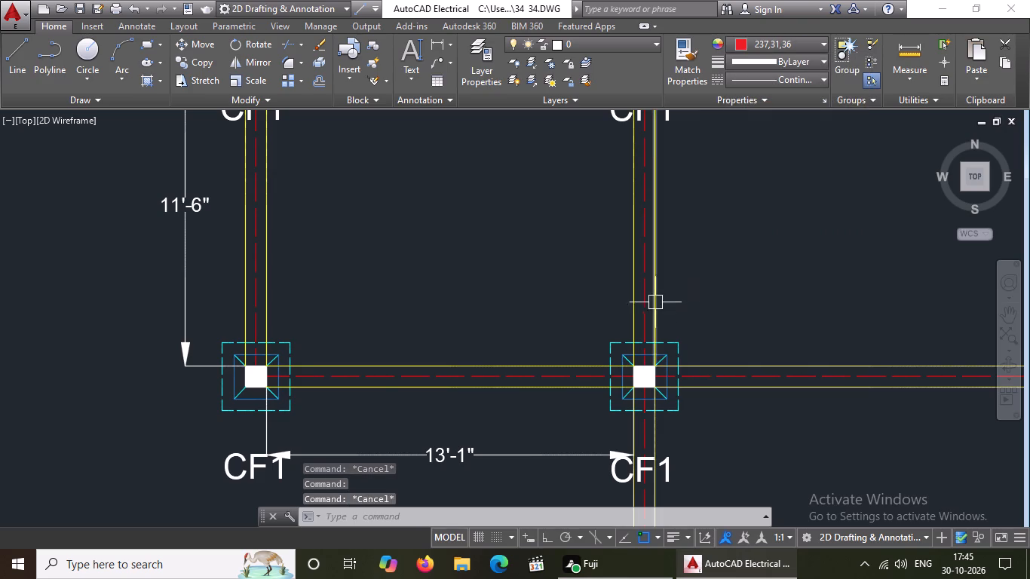
Recolour both outer lines of the second column line's short southernmost span to index yellow.
scroll(654, 302, down, 3)
scroll(712, 314, up, 3)
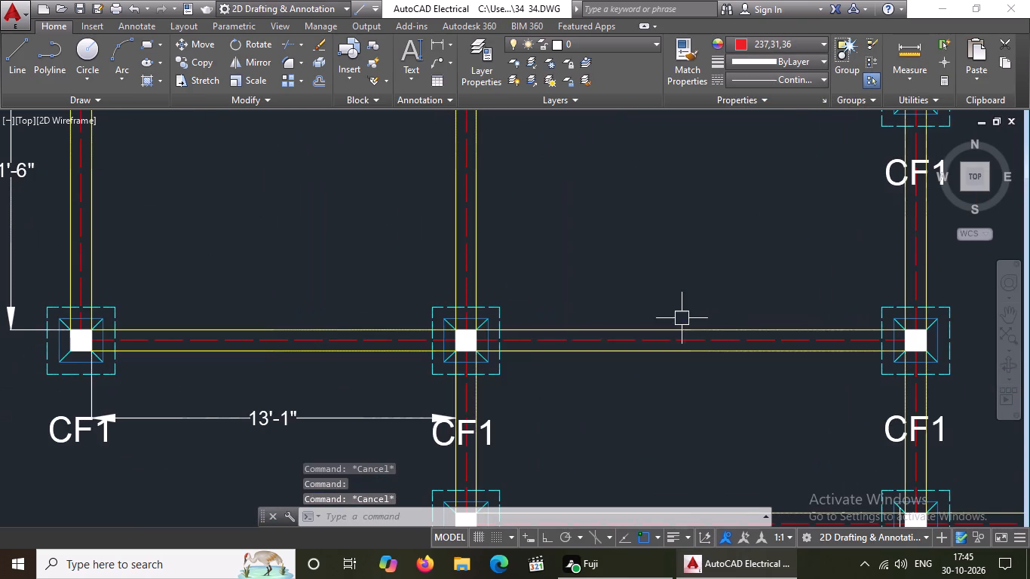
click(455, 395)
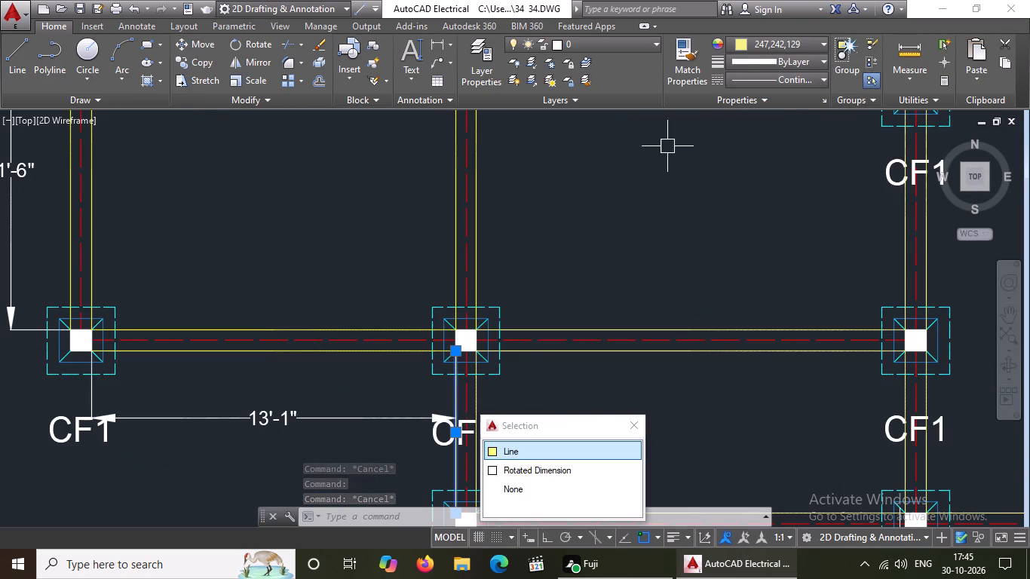
click(756, 38)
click(750, 198)
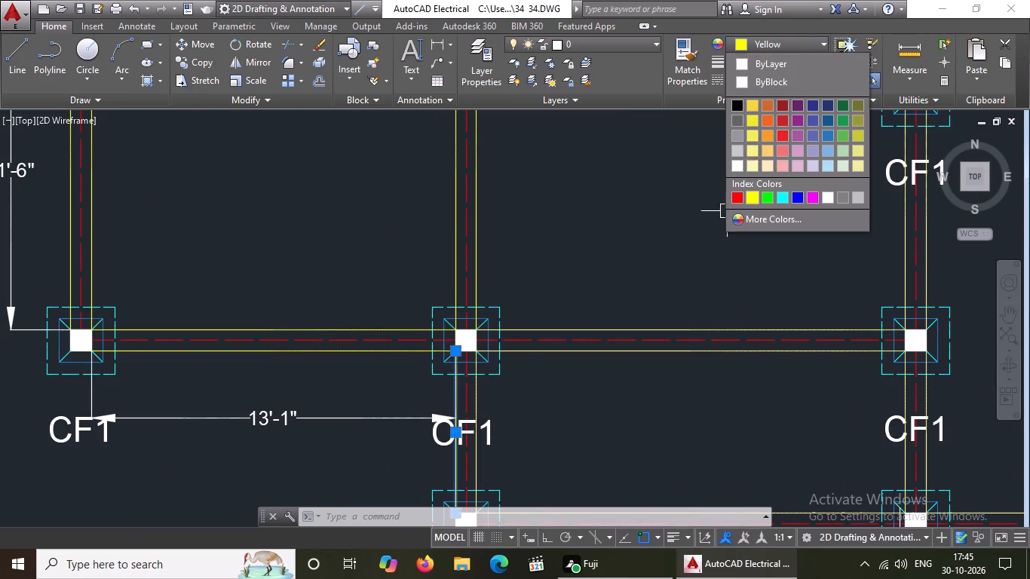
key(Escape)
click(475, 398)
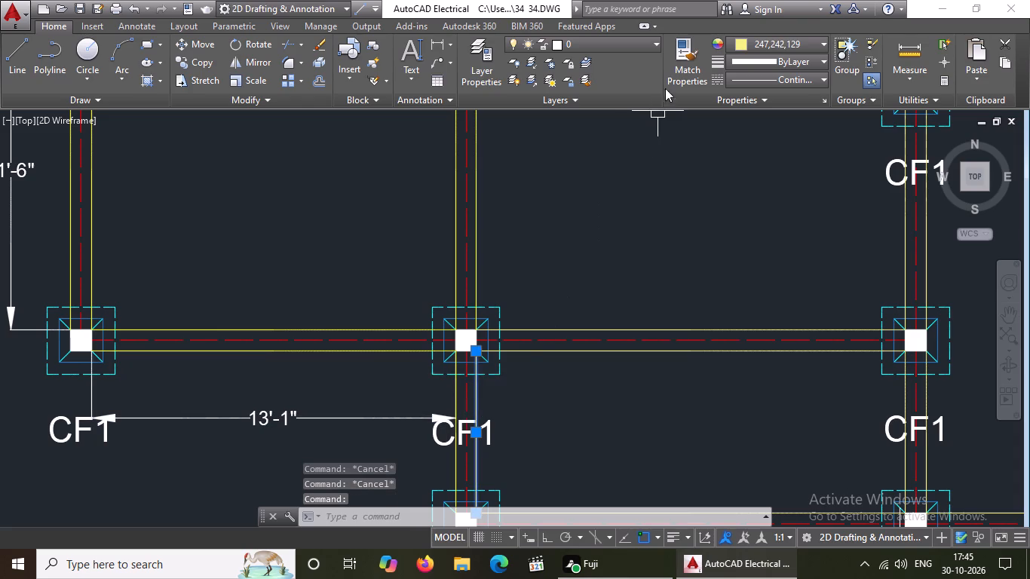
click(759, 41)
click(748, 197)
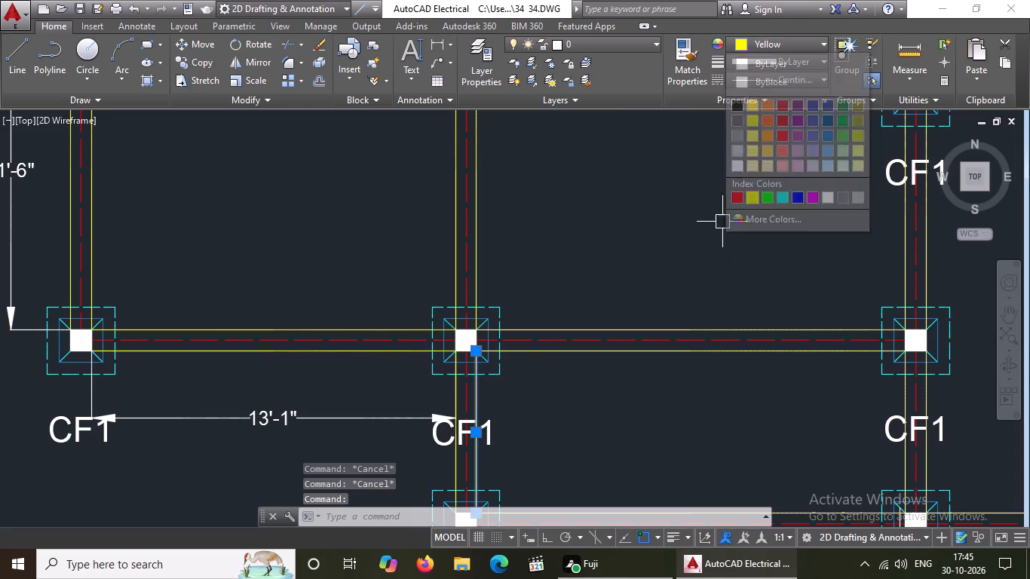
key(Escape)
Recolour both outer lines of the horizontal span directly north of the 15'-2 1/2" span to index yellow.
scroll(600, 277, down, 3)
scroll(626, 283, up, 3)
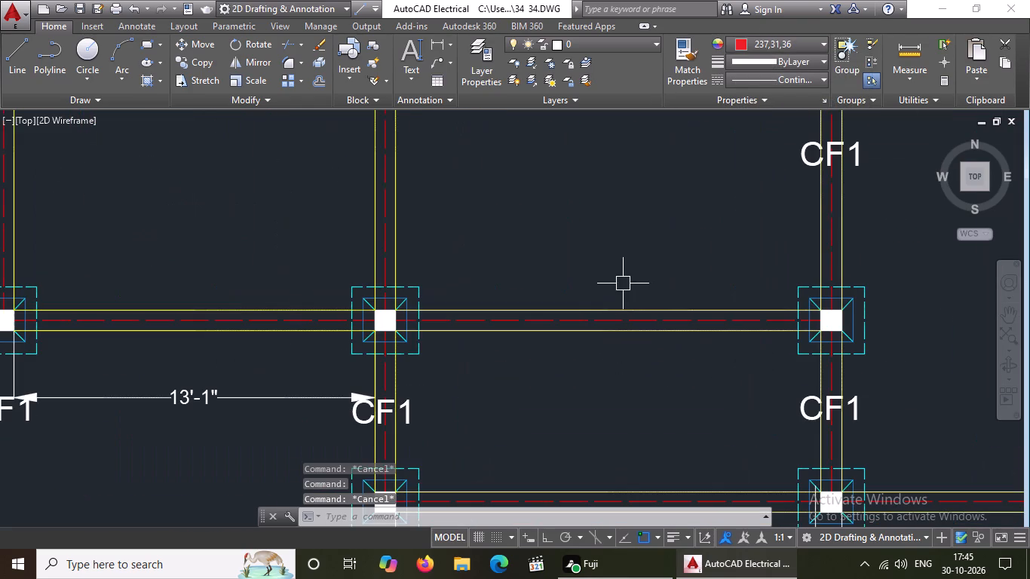
click(605, 307)
click(759, 42)
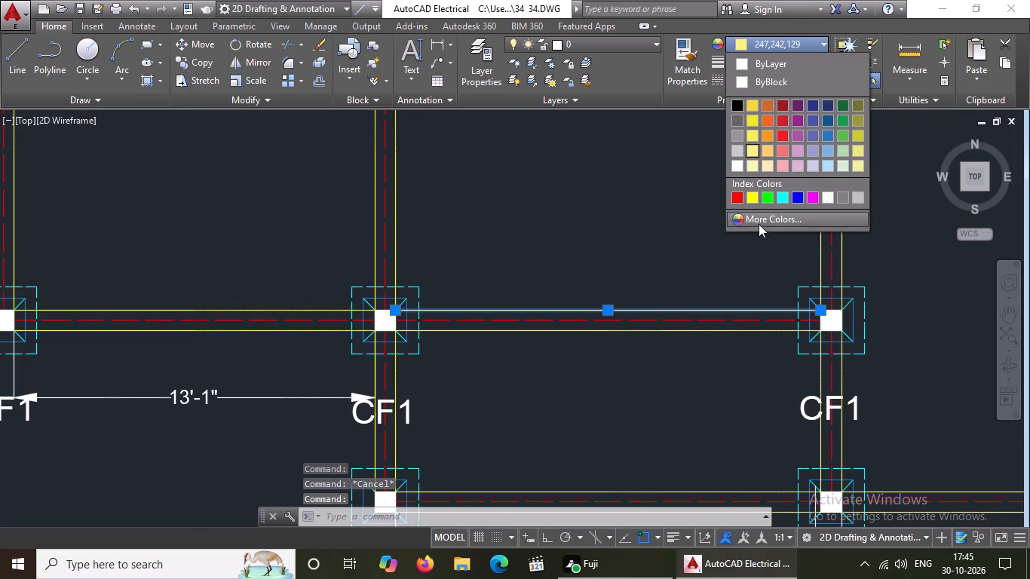
click(750, 196)
key(Escape)
click(640, 333)
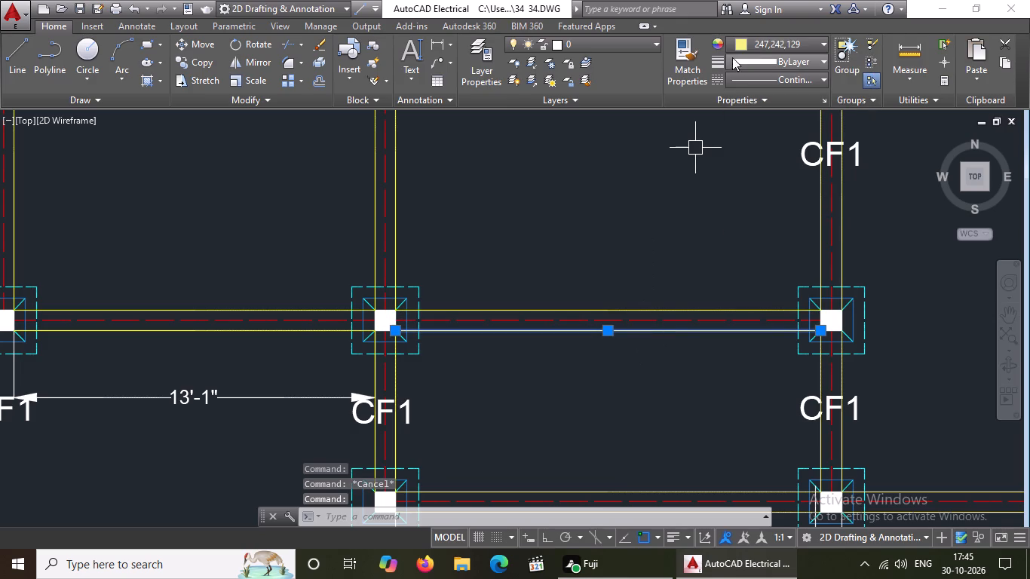
click(772, 40)
click(756, 198)
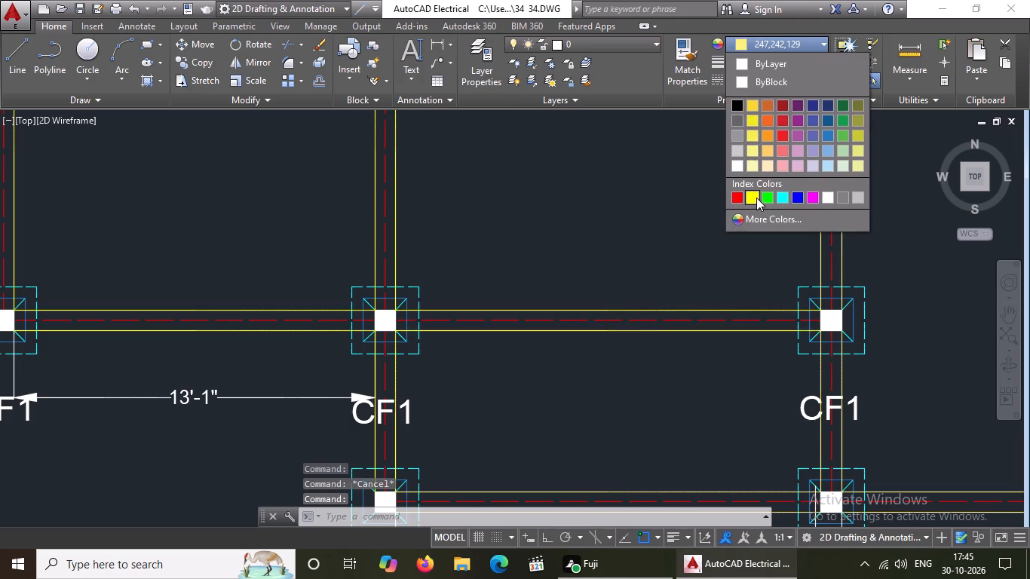
key(Escape)
Recolour both outer lines of the southernmost 15'-2 1/2" horizontal span to index yellow.
scroll(662, 177, down, 3)
scroll(658, 250, up, 3)
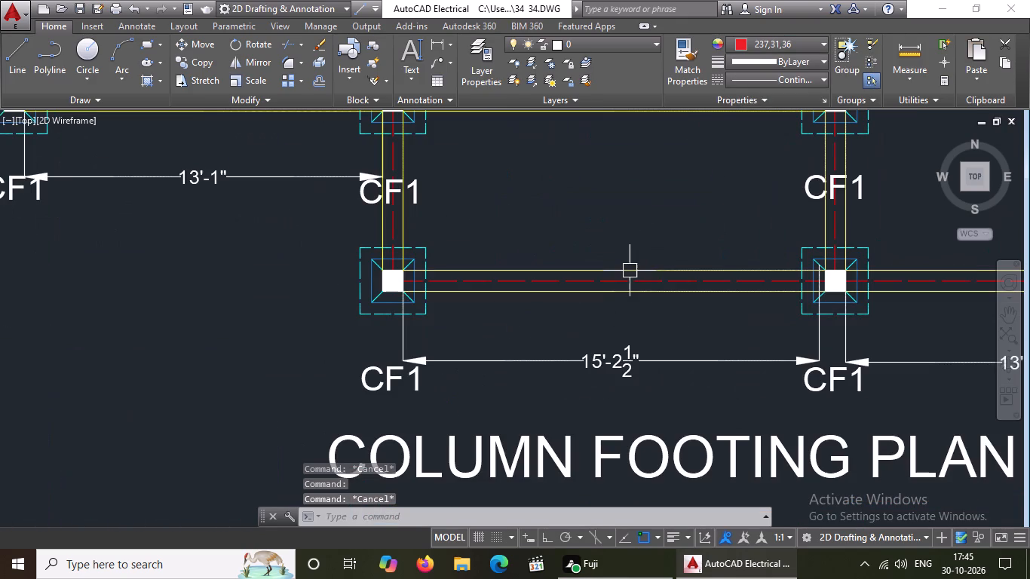
click(630, 271)
click(759, 43)
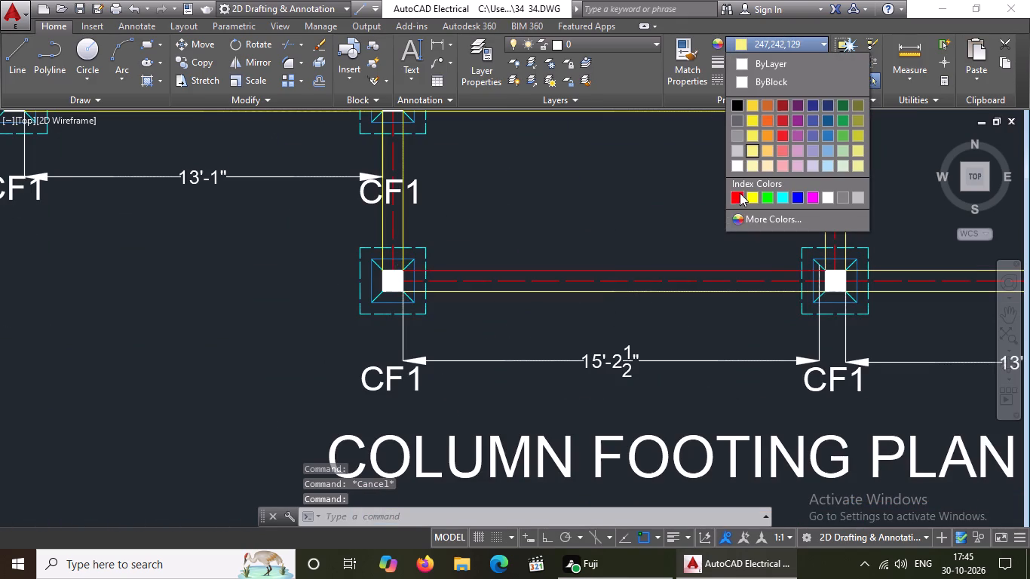
click(747, 198)
key(Escape)
click(645, 289)
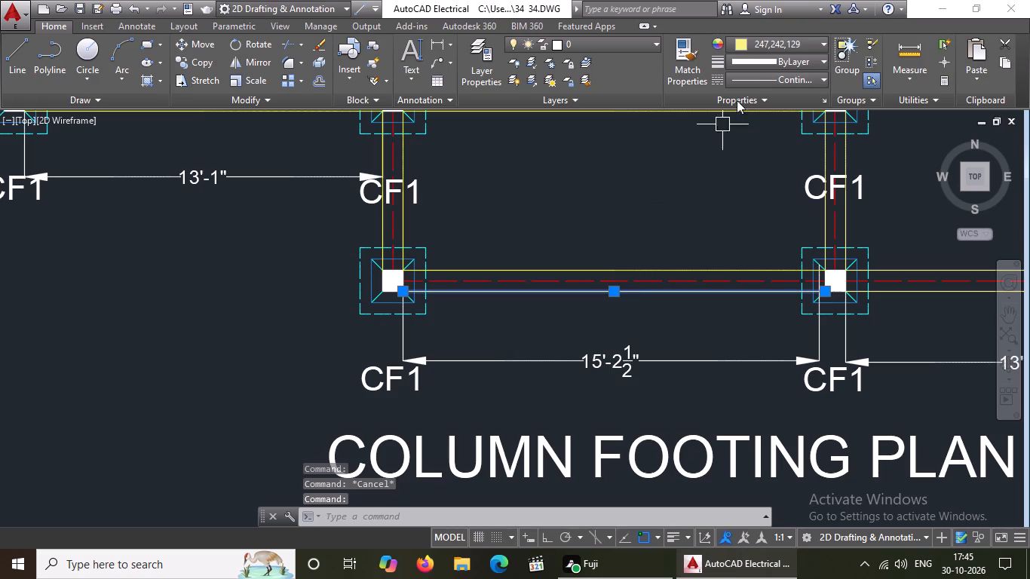
click(772, 47)
click(748, 198)
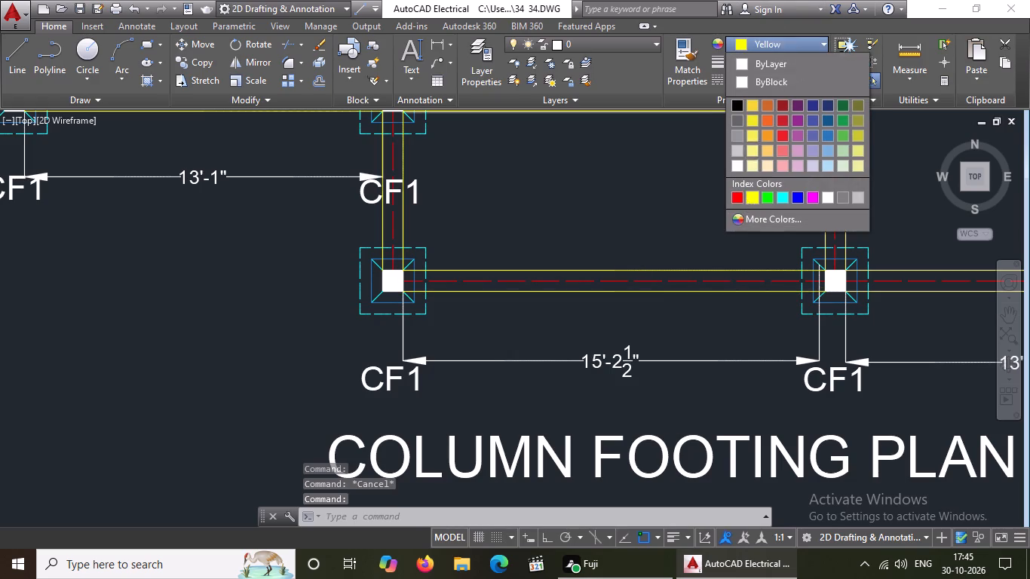
key(Escape)
Recolour both outer lines of the third column line's short southernmost span to index yellow.
scroll(589, 259, down, 2)
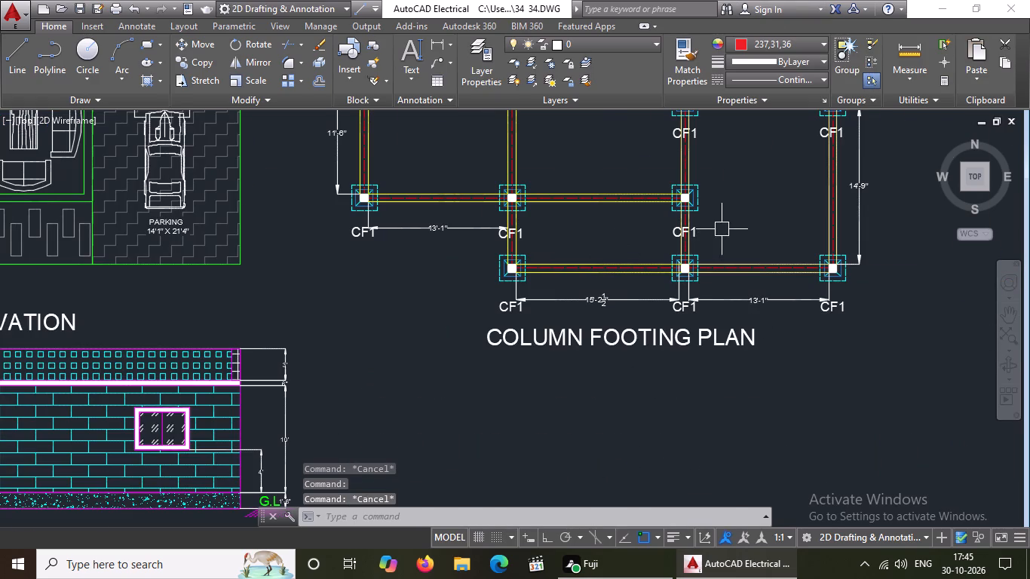
scroll(722, 229, up, 2)
scroll(639, 207, up, 2)
click(572, 210)
drag(768, 35, 768, 45)
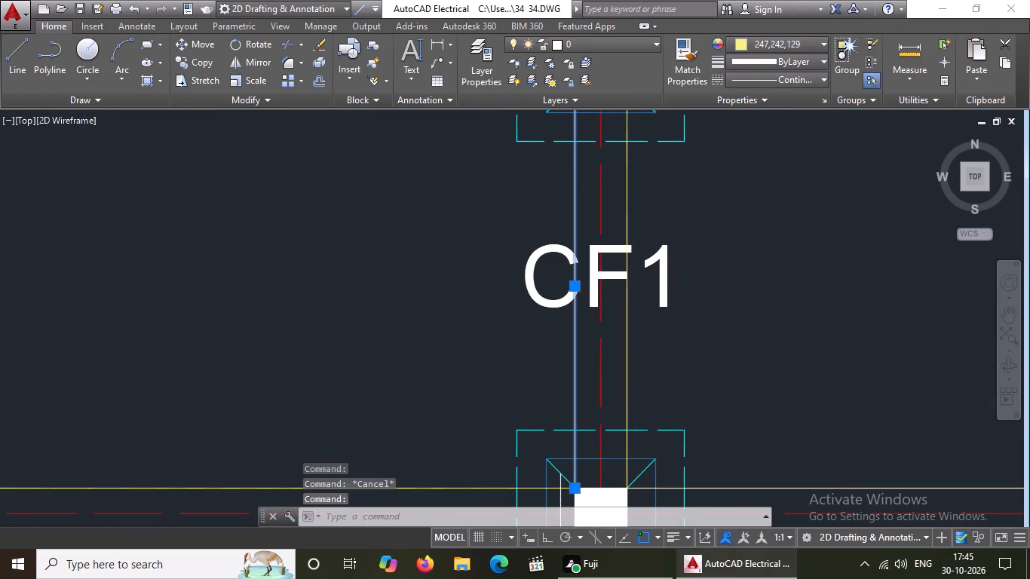
click(804, 35)
click(802, 45)
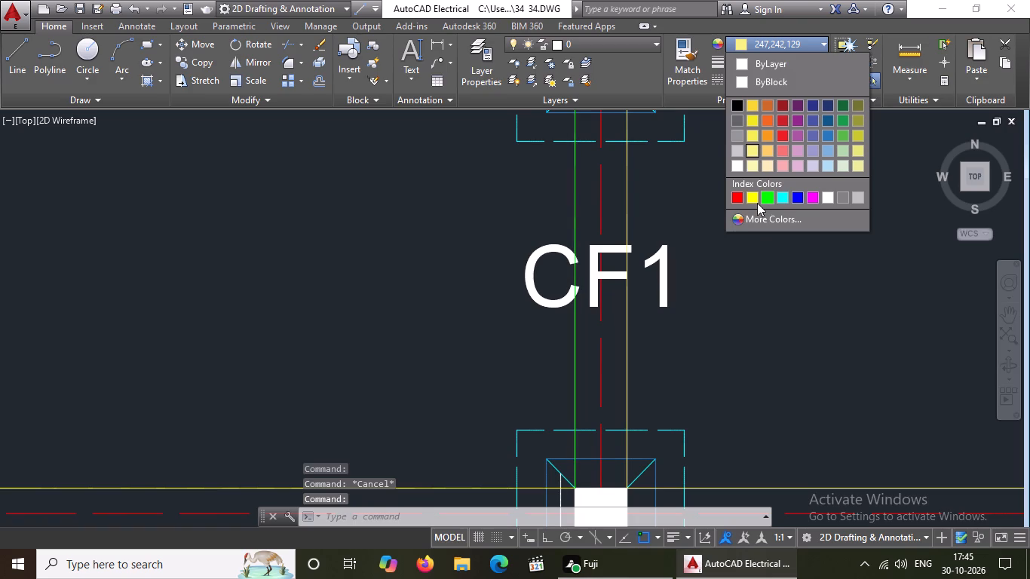
click(753, 196)
key(Escape)
click(623, 217)
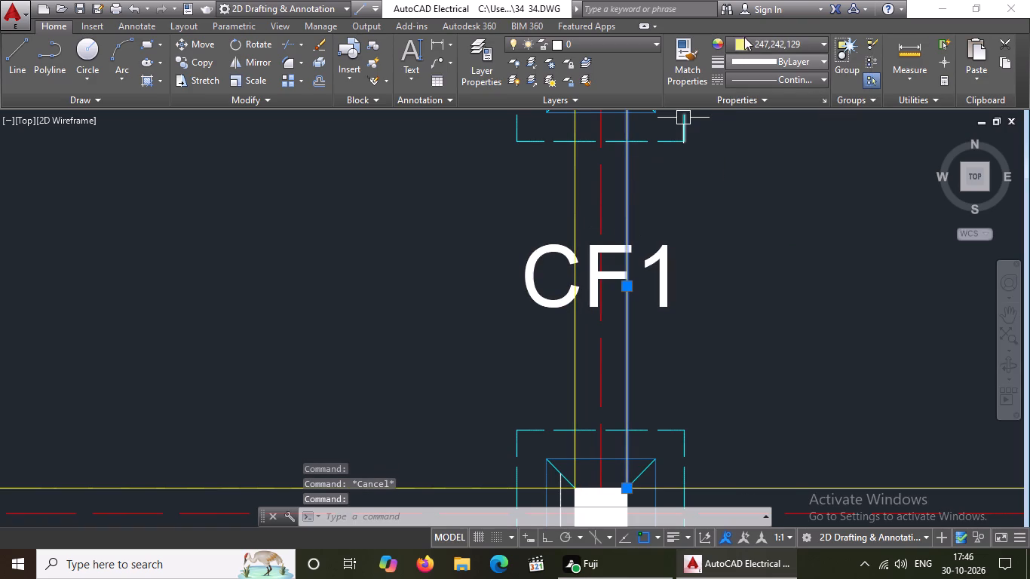
click(754, 44)
click(752, 200)
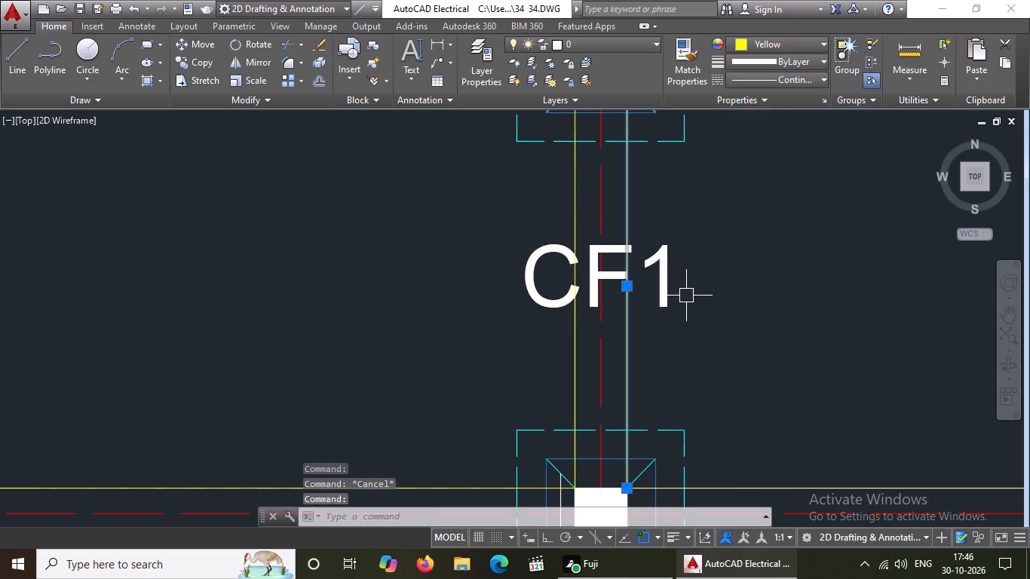
key(Escape)
Recolour both outer lines of the 13'-1" horizontal span at the plan's southeast end to index yellow.
scroll(648, 249, down, 2)
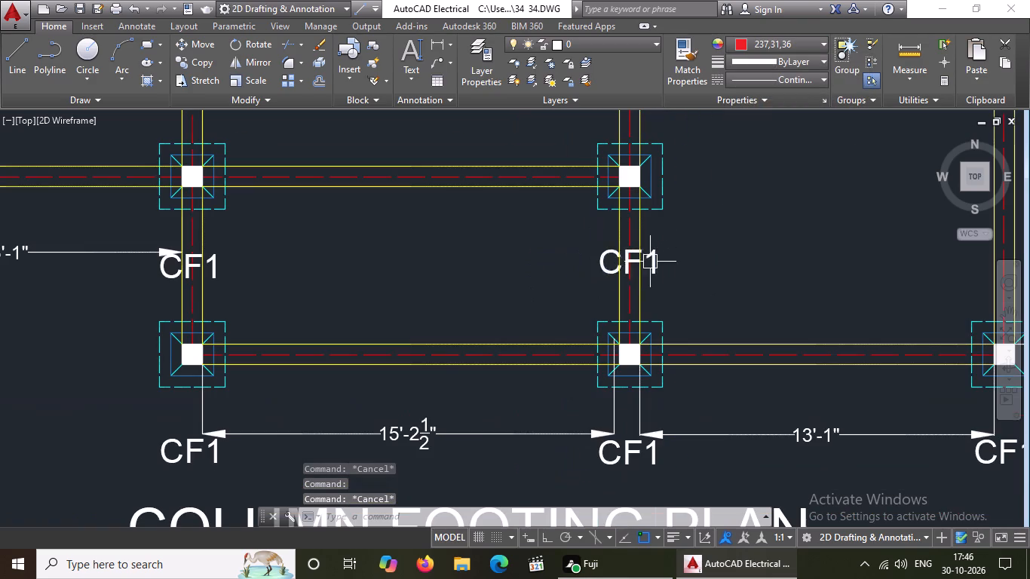
click(721, 367)
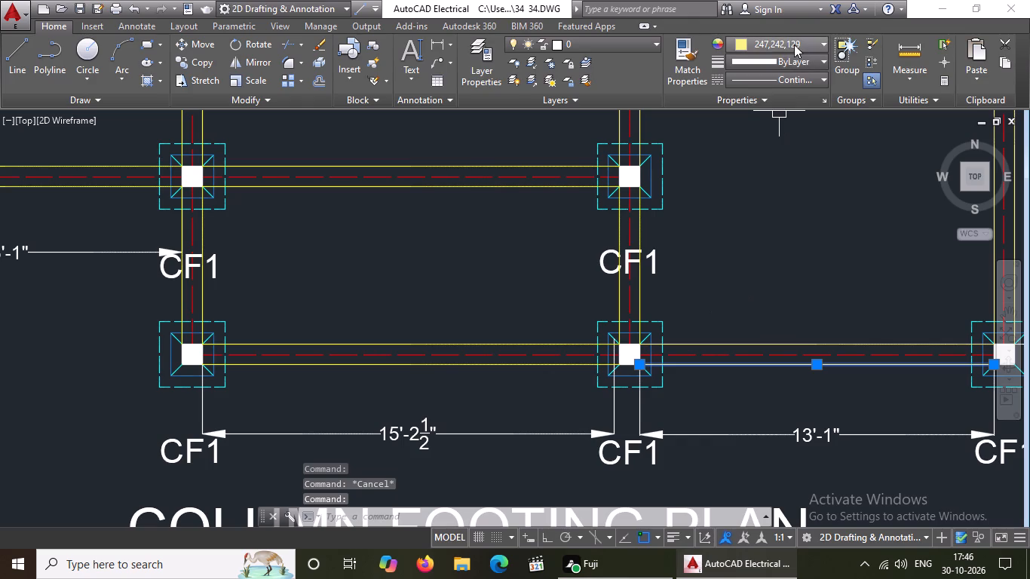
click(794, 43)
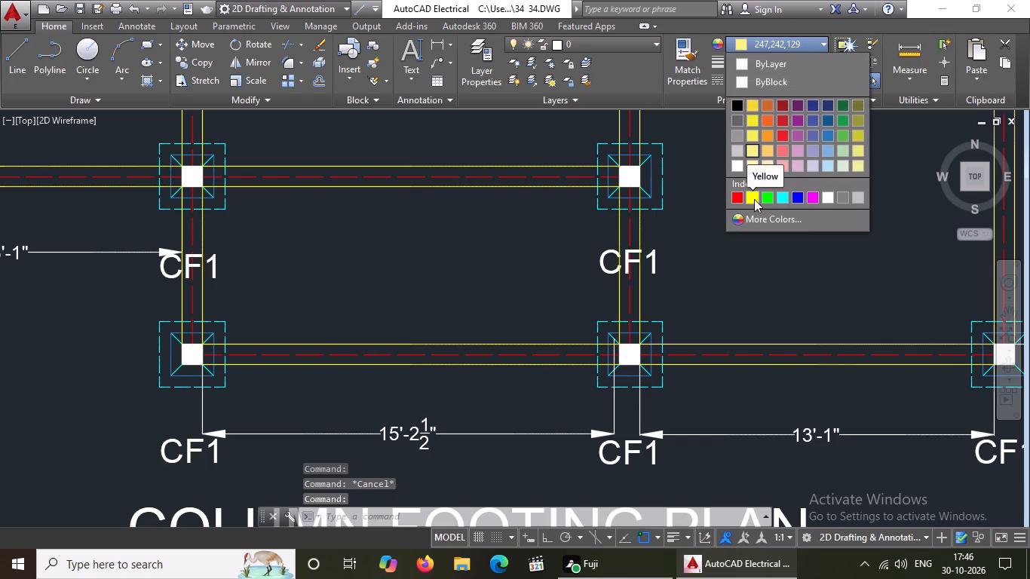
click(754, 199)
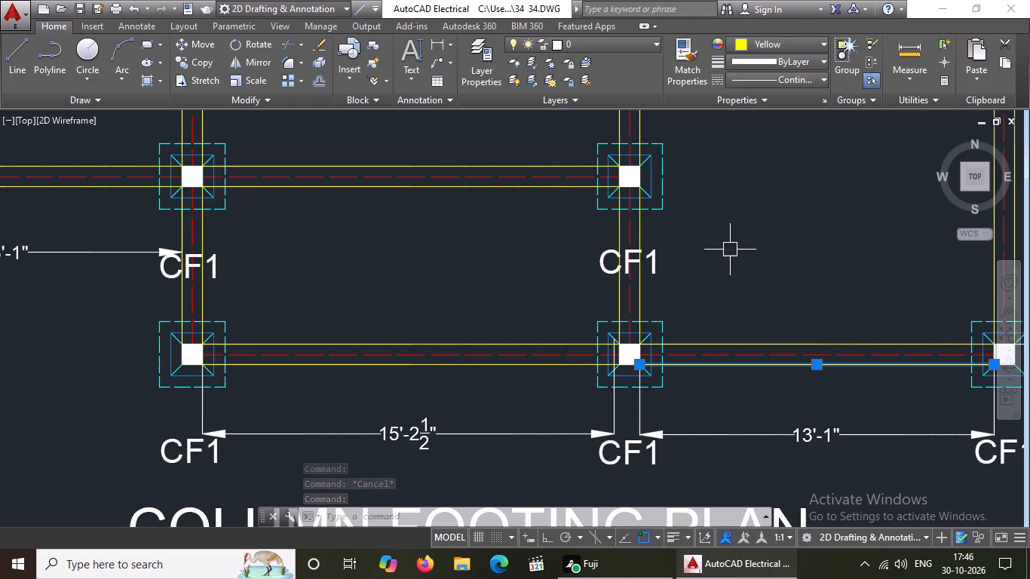
key(Escape)
click(722, 347)
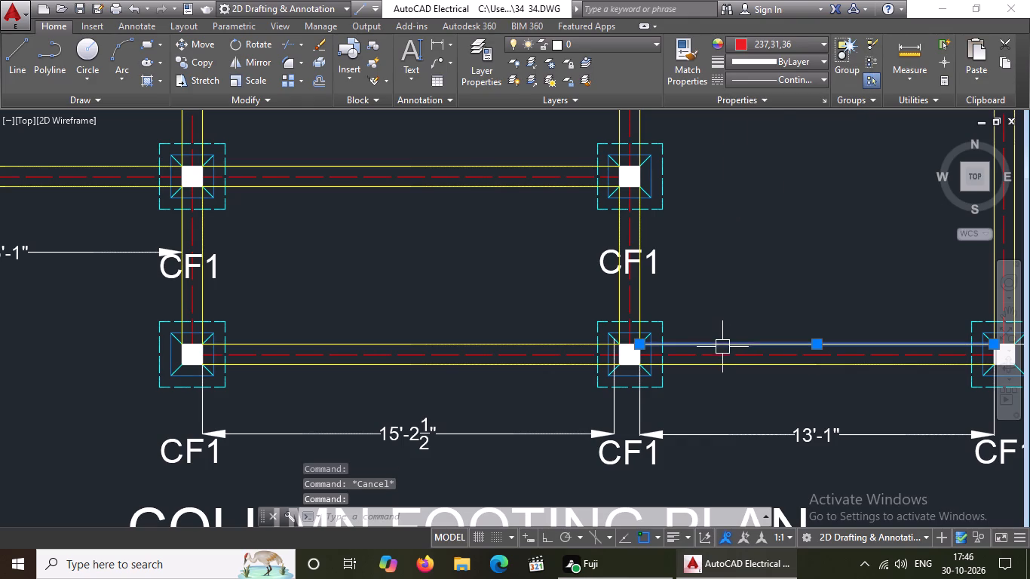
click(810, 39)
click(751, 198)
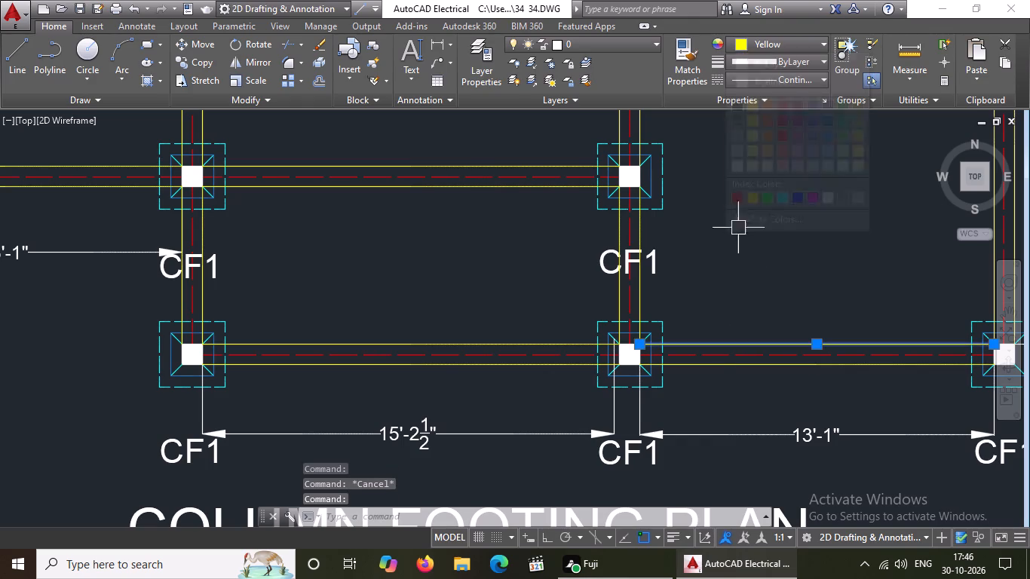
key(Escape)
Recolour both outer lines of the third column line's span just north of its short southernmost span to index yellow.
scroll(691, 292, down, 4)
scroll(673, 273, up, 4)
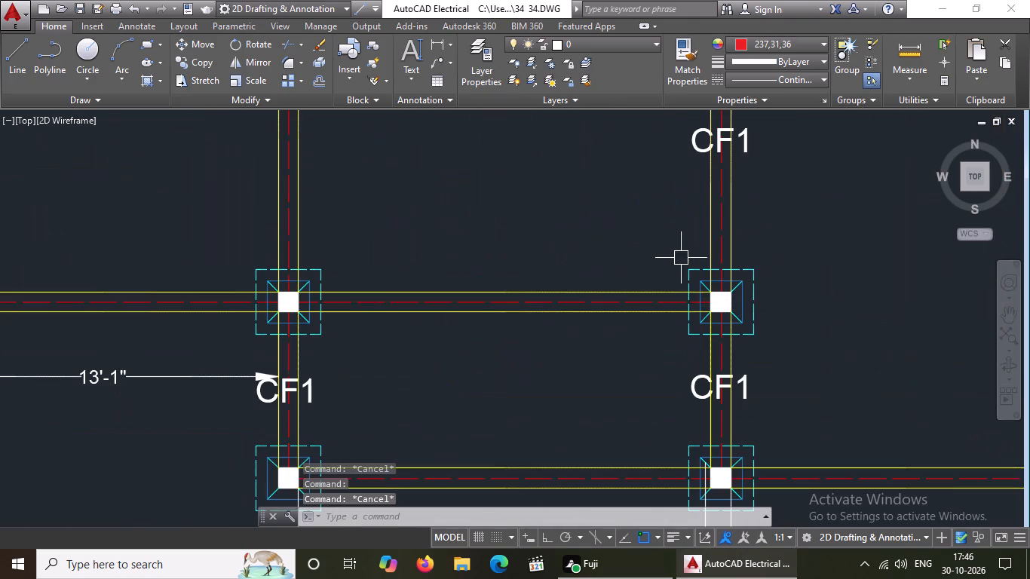
click(716, 205)
click(768, 44)
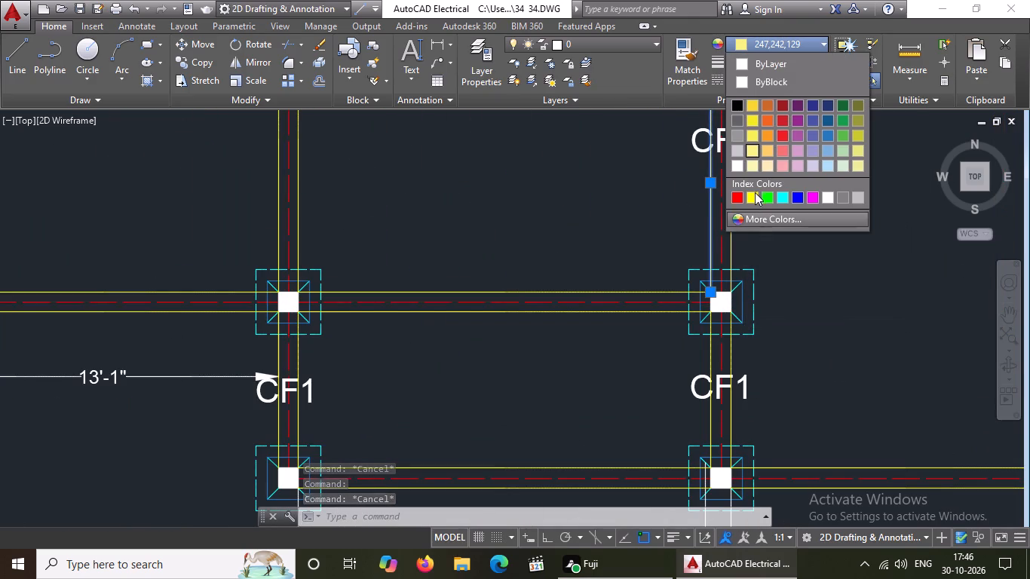
click(755, 191)
key(Escape)
click(731, 231)
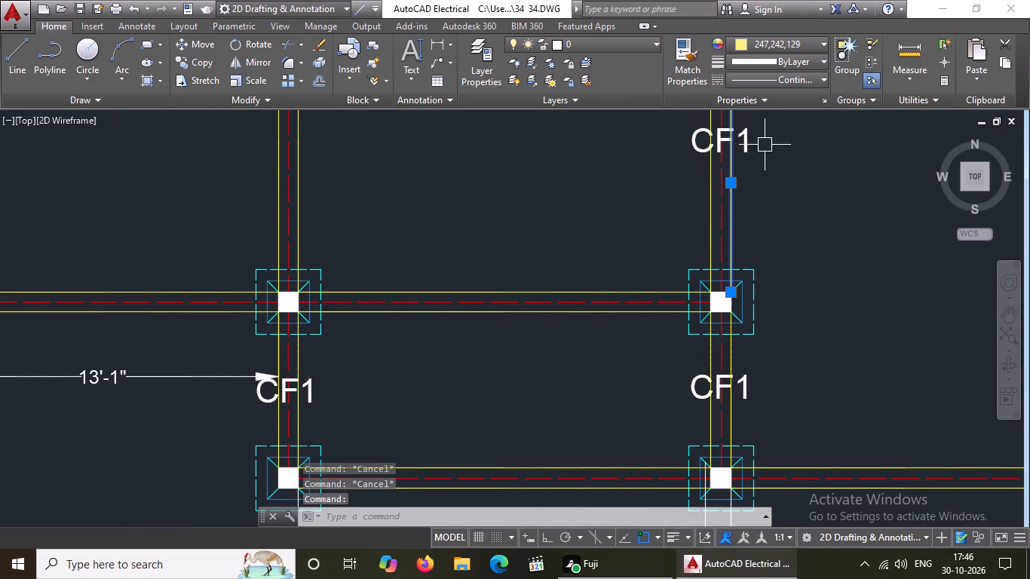
click(772, 47)
click(754, 198)
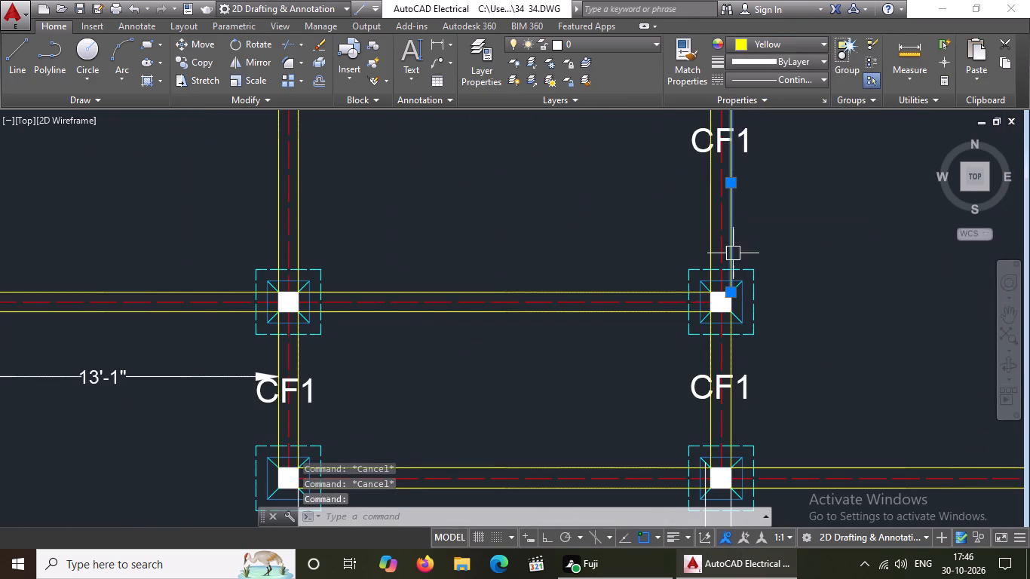
key(Escape)
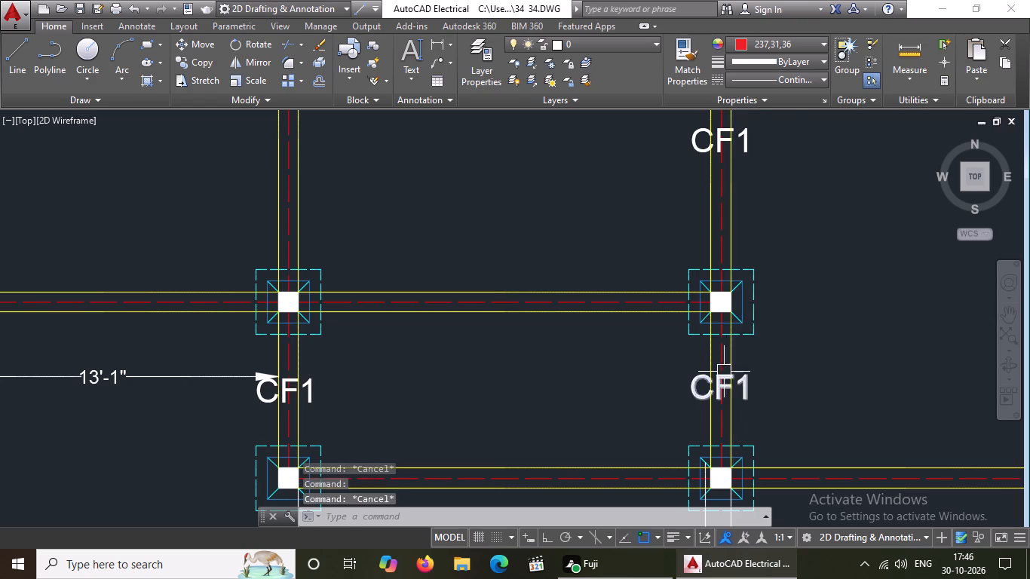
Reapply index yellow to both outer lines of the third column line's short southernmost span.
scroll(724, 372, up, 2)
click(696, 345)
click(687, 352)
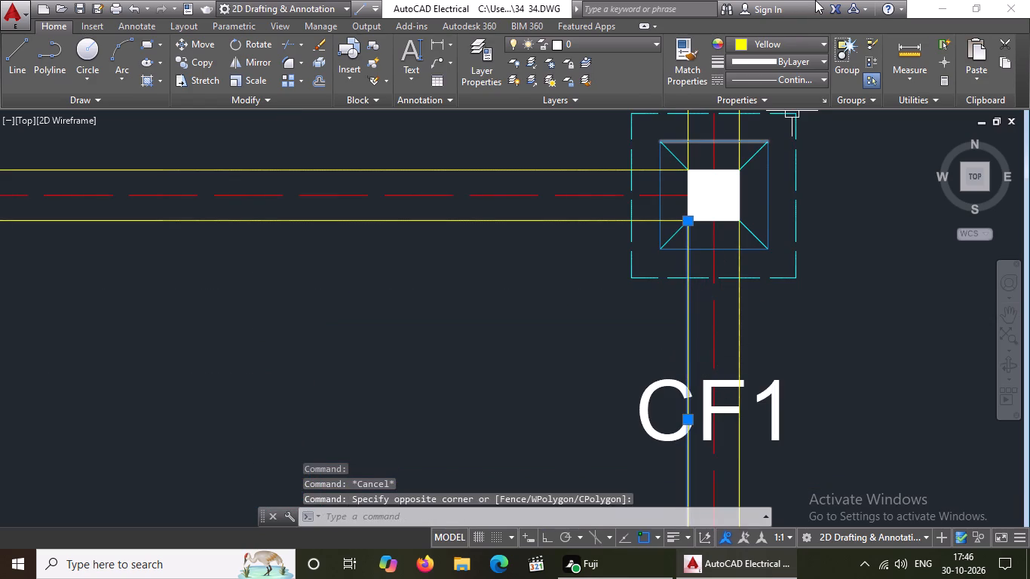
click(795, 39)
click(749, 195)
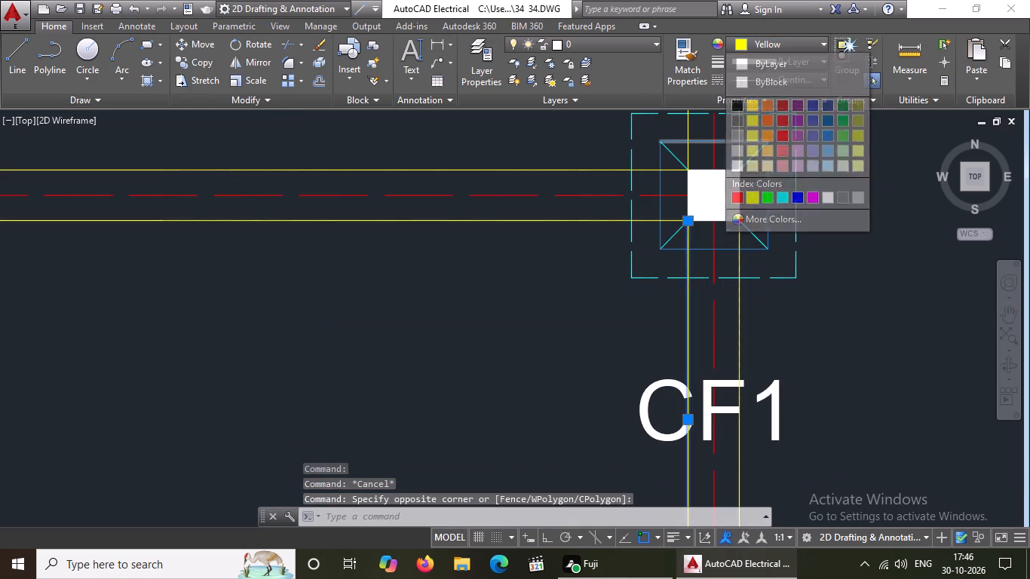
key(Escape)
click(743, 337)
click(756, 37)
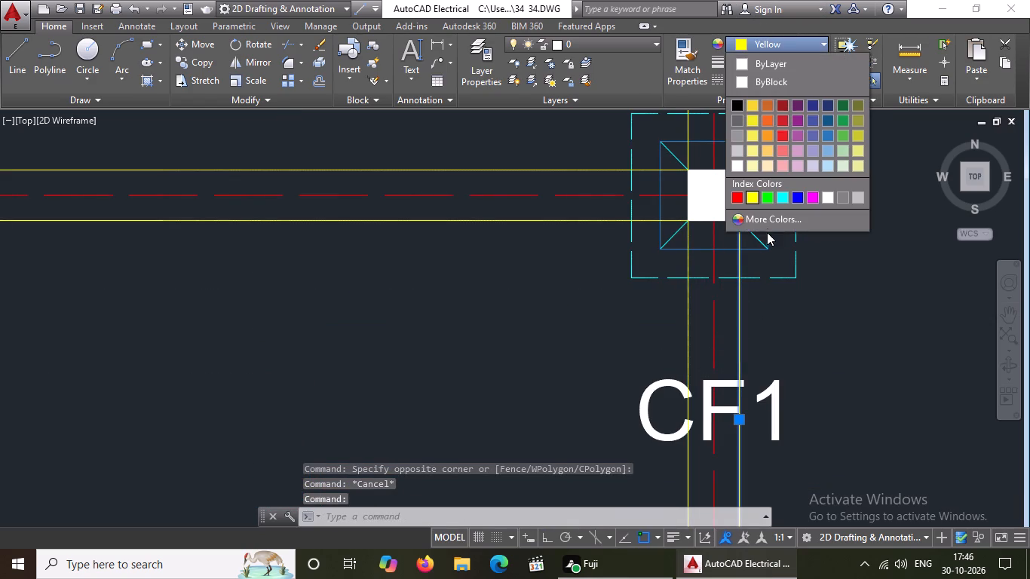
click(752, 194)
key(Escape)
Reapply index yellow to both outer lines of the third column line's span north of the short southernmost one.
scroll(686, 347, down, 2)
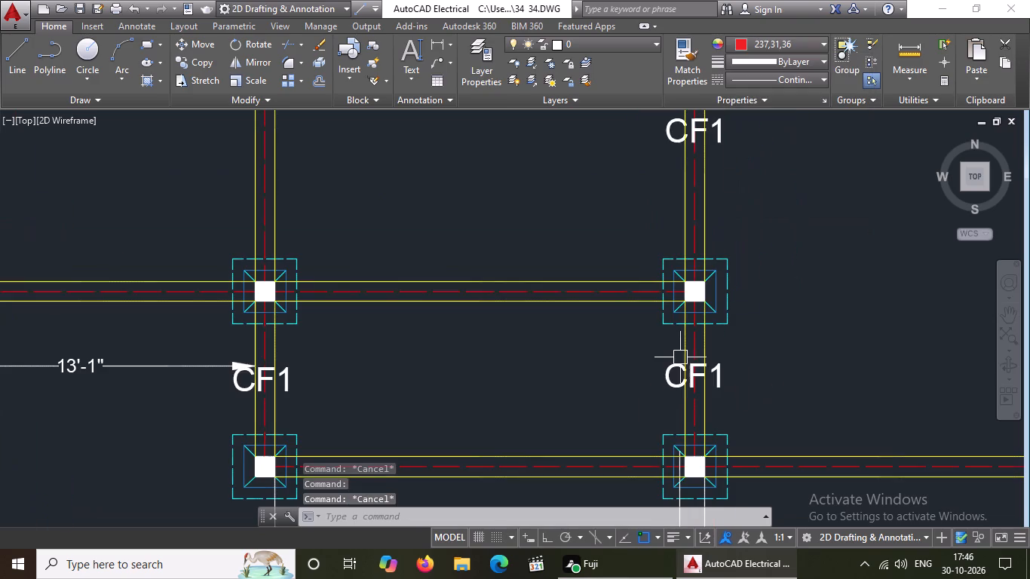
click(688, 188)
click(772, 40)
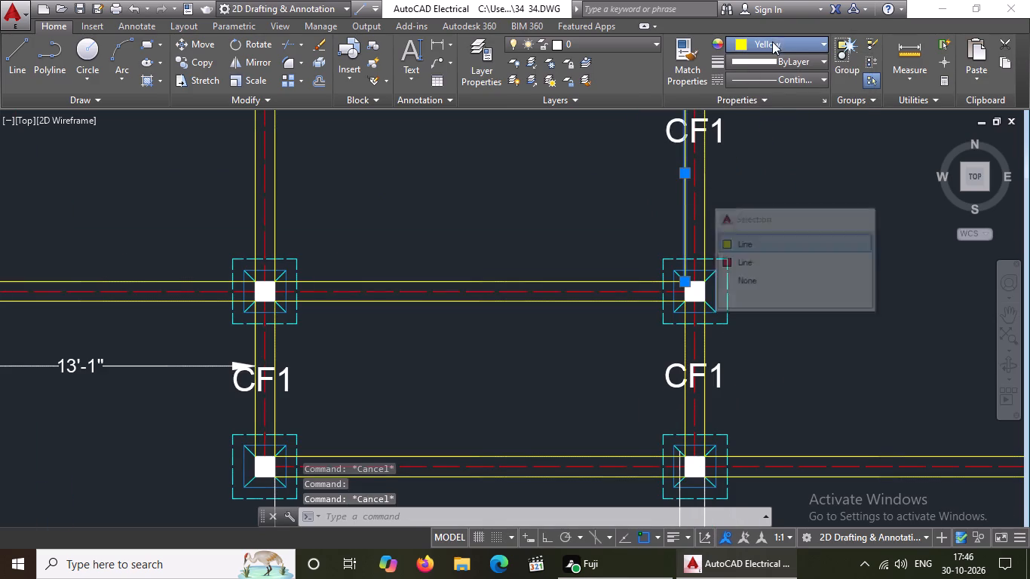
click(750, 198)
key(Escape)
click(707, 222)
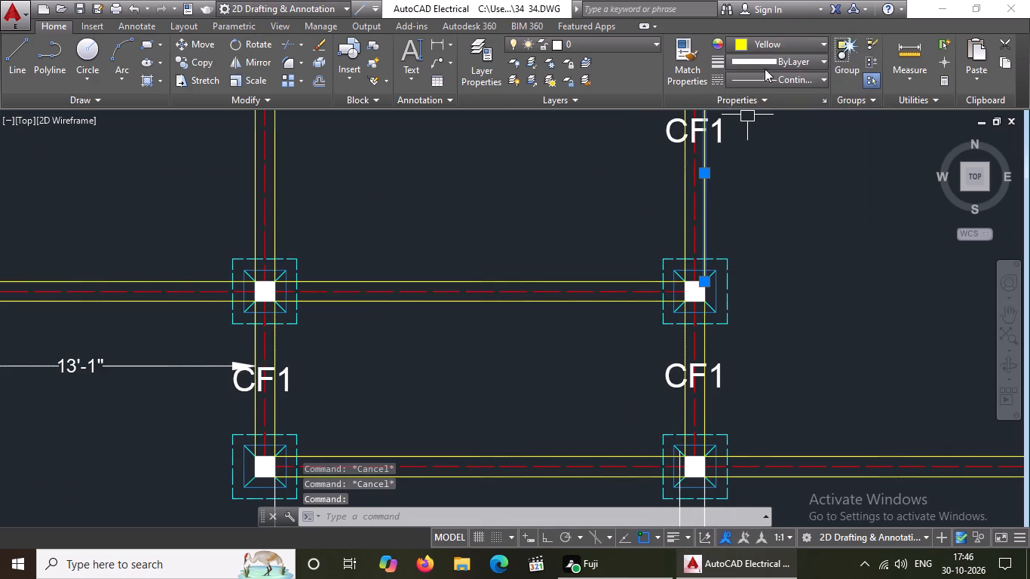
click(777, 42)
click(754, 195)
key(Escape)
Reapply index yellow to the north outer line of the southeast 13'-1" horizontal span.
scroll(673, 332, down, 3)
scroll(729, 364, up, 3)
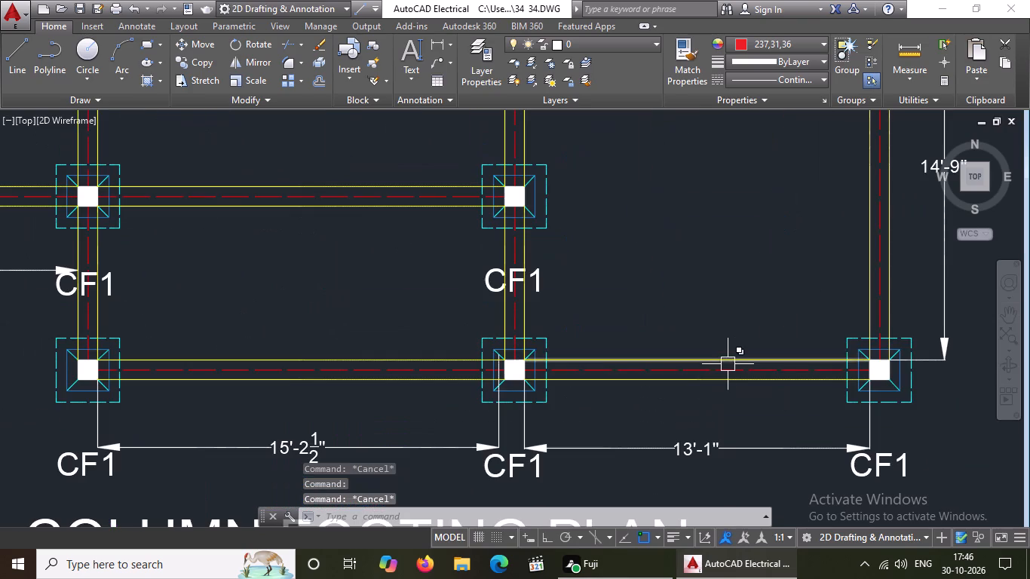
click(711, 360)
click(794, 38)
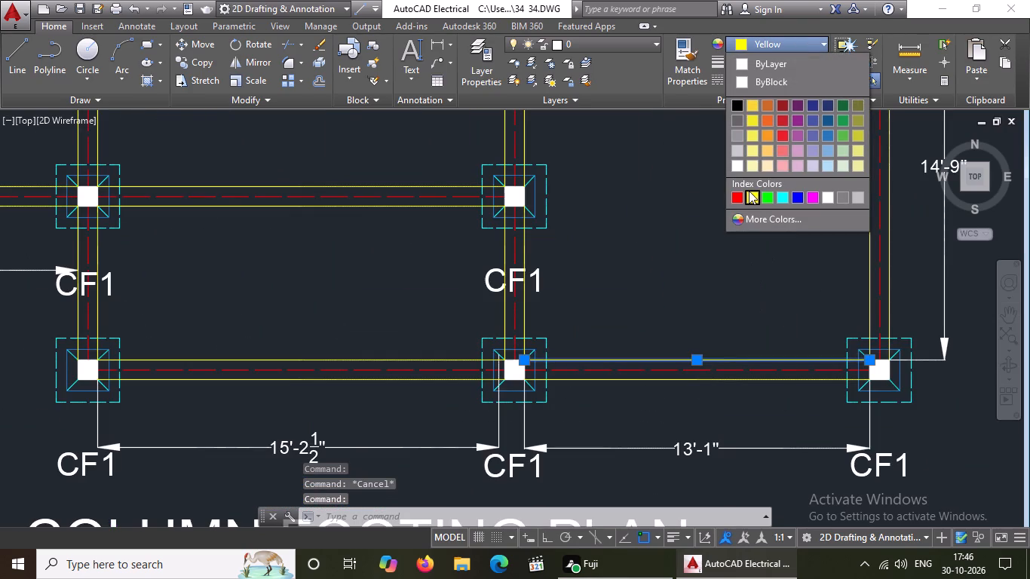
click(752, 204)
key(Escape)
Recolour both outer lines of the easternmost column line's southern 14'-9" span to index yellow.
click(864, 229)
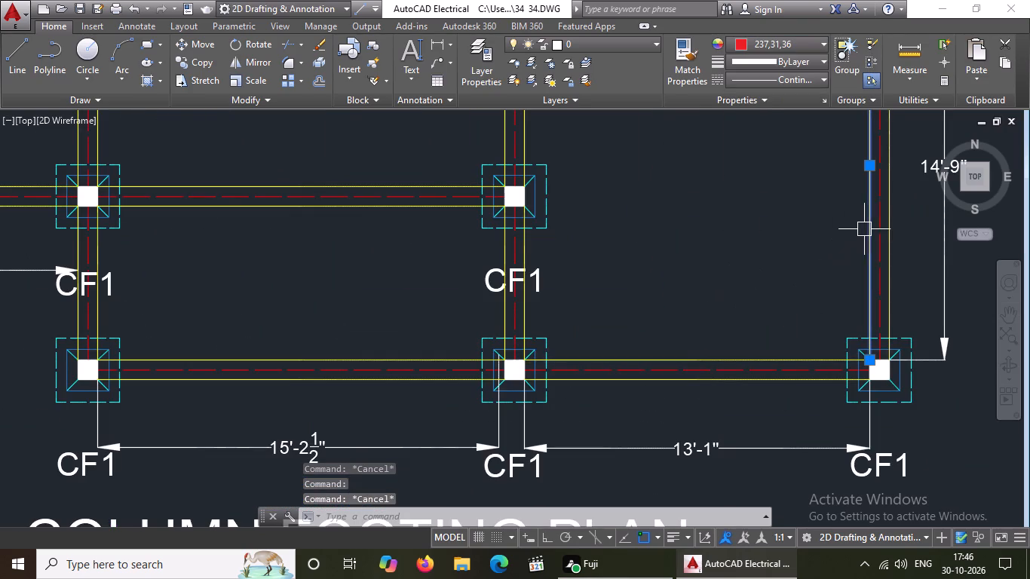
click(783, 44)
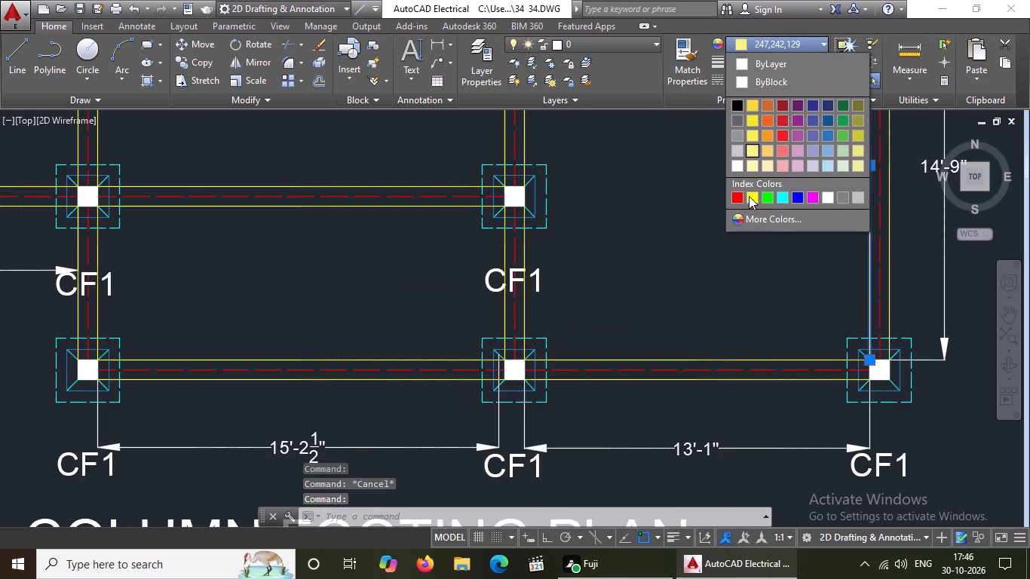
click(749, 195)
key(Escape)
click(890, 257)
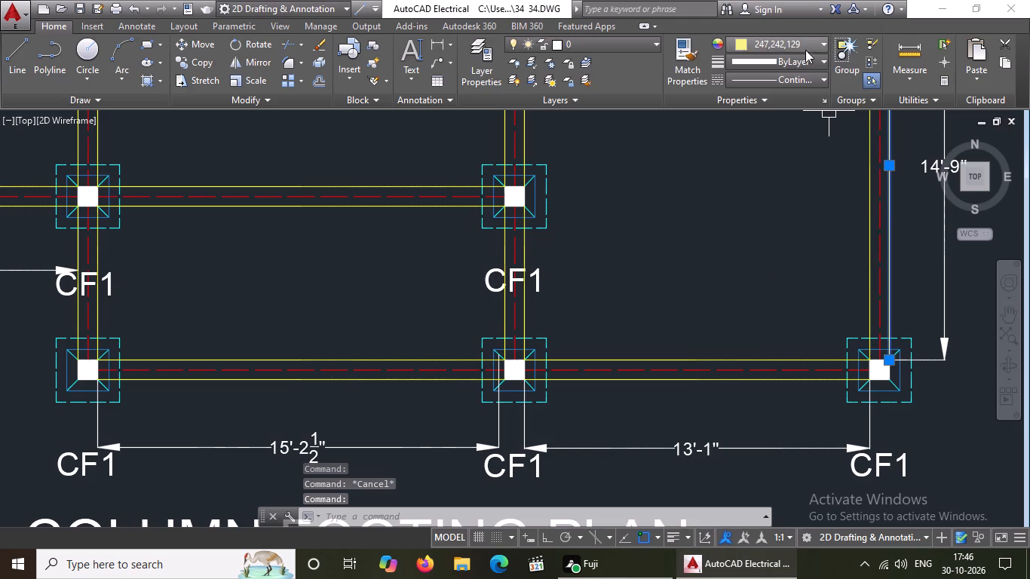
double_click(805, 38)
click(783, 40)
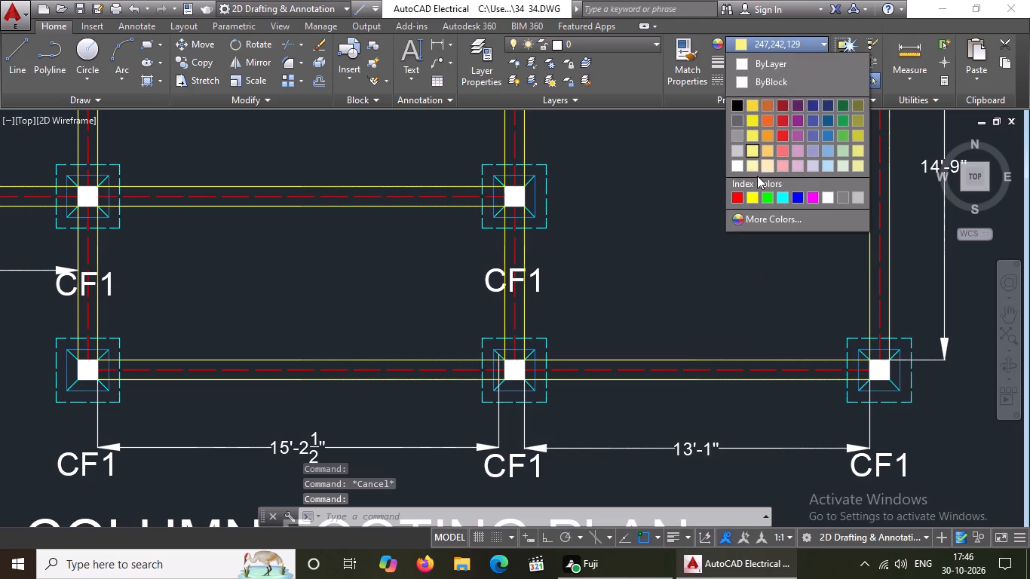
click(753, 199)
scroll(654, 276, down, 4)
key(Escape)
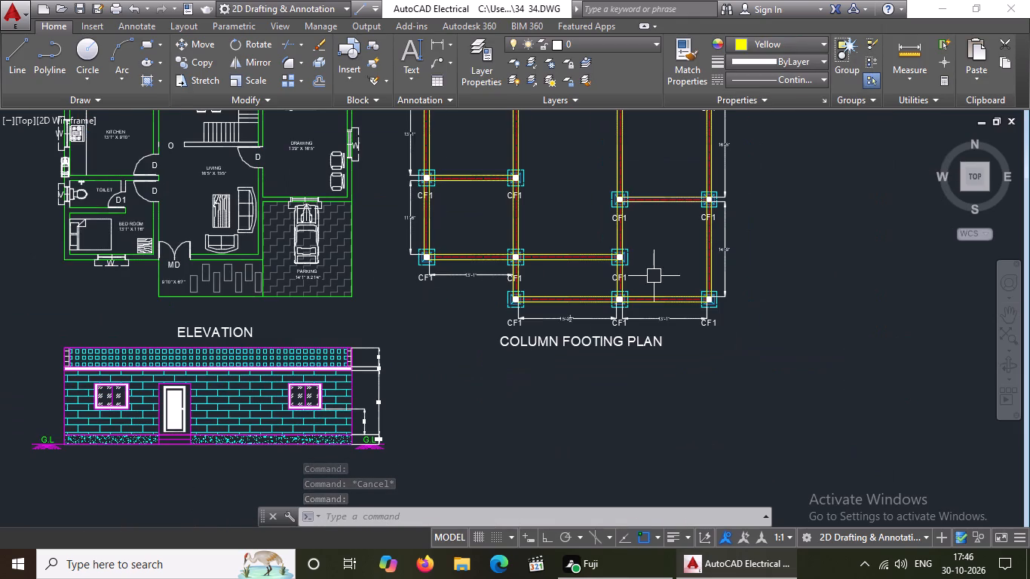
Set the linetype scale of the dashed cyan north edge of the northwest corner CF1 footing to 0.5.
scroll(719, 225, up, 2)
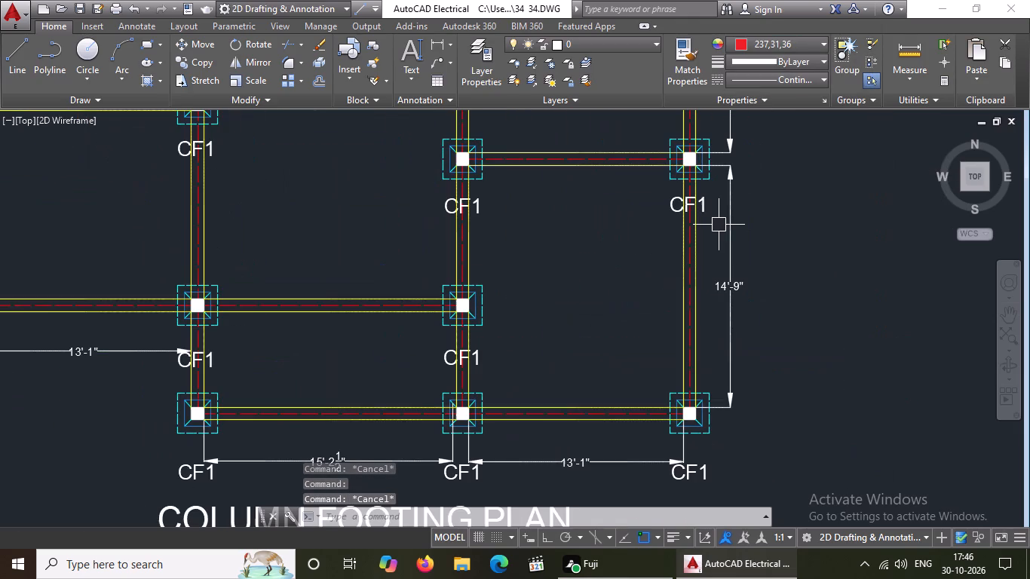
scroll(712, 237, down, 2)
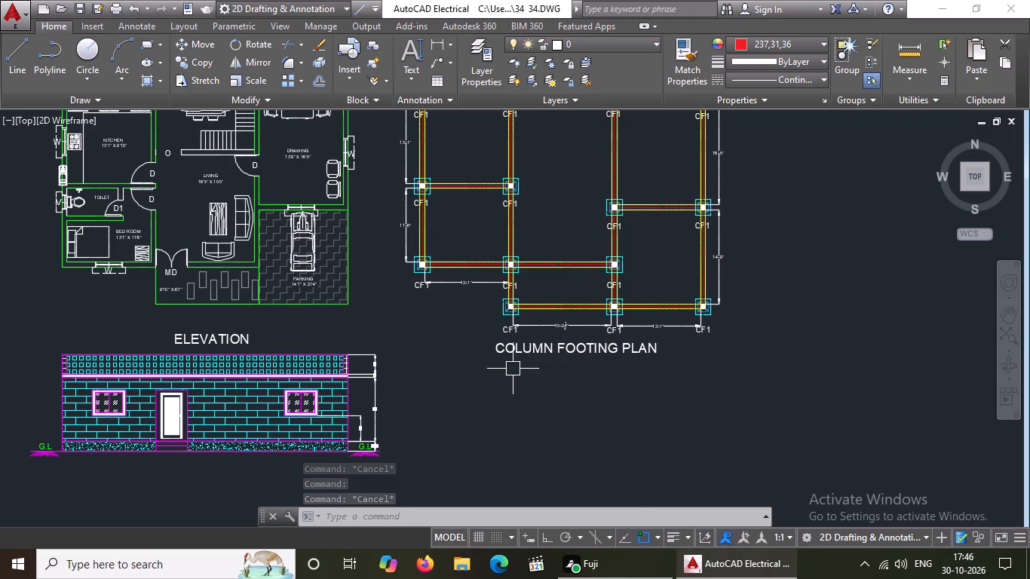
scroll(513, 367, down, 1)
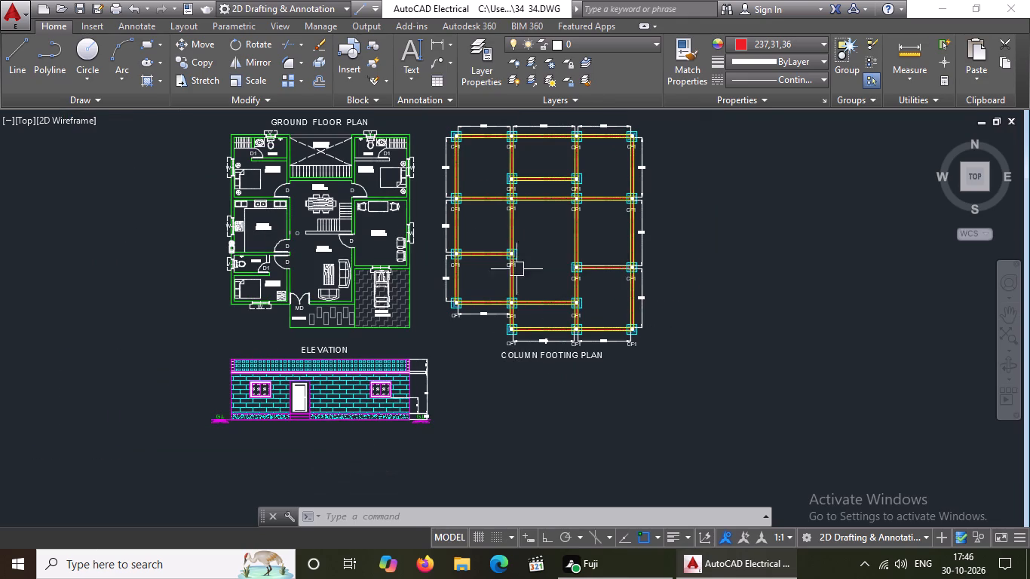
scroll(454, 138, up, 3)
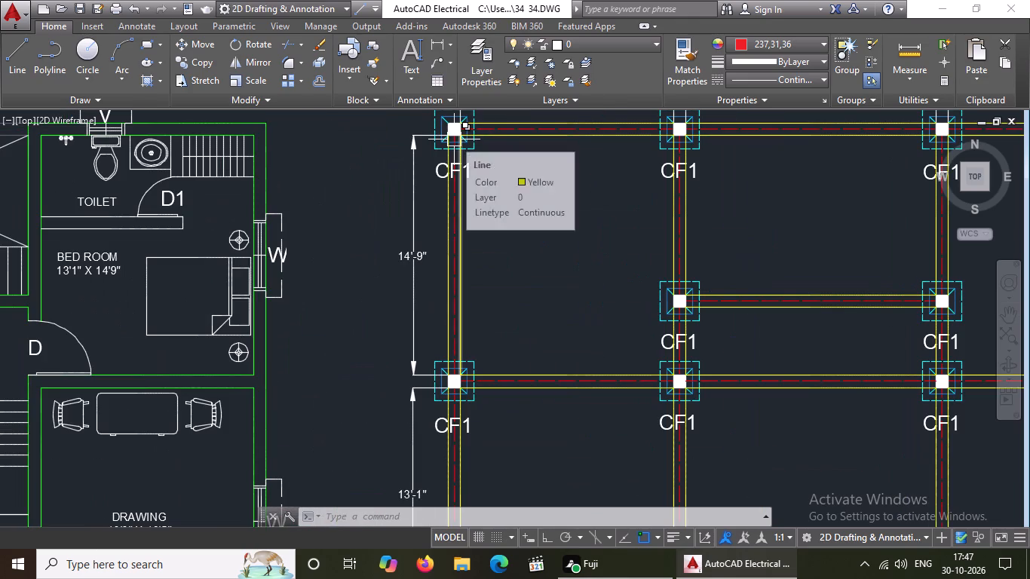
scroll(453, 142, up, 1)
scroll(454, 158, down, 2)
scroll(443, 133, up, 3)
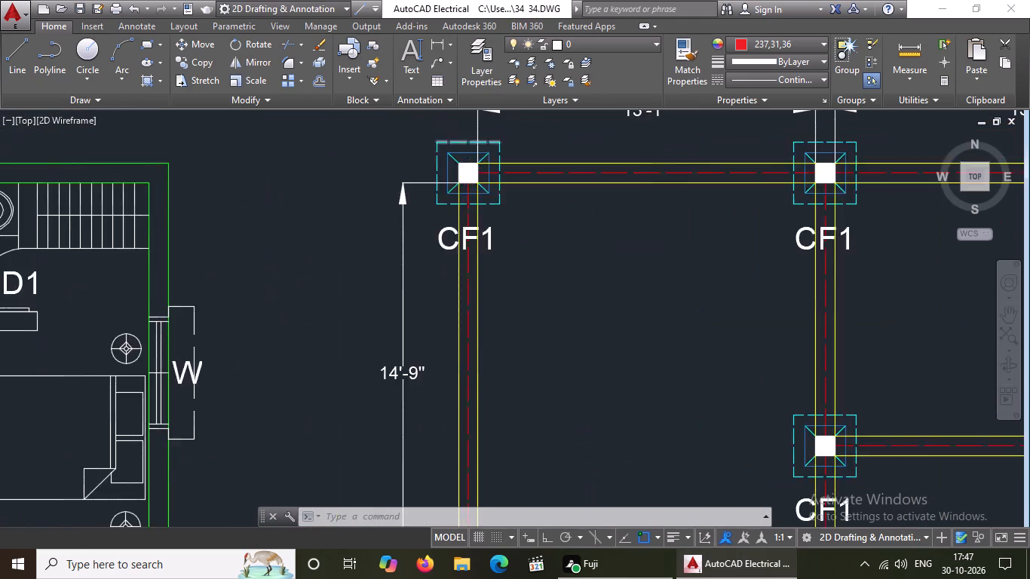
scroll(446, 140, up, 1)
click(452, 149)
right_click(637, 165)
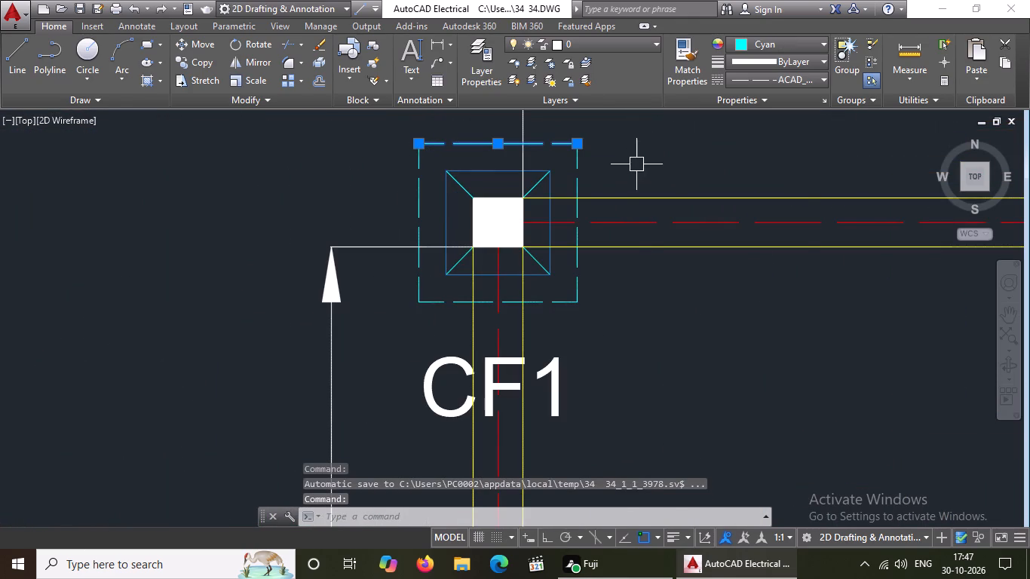
click(665, 502)
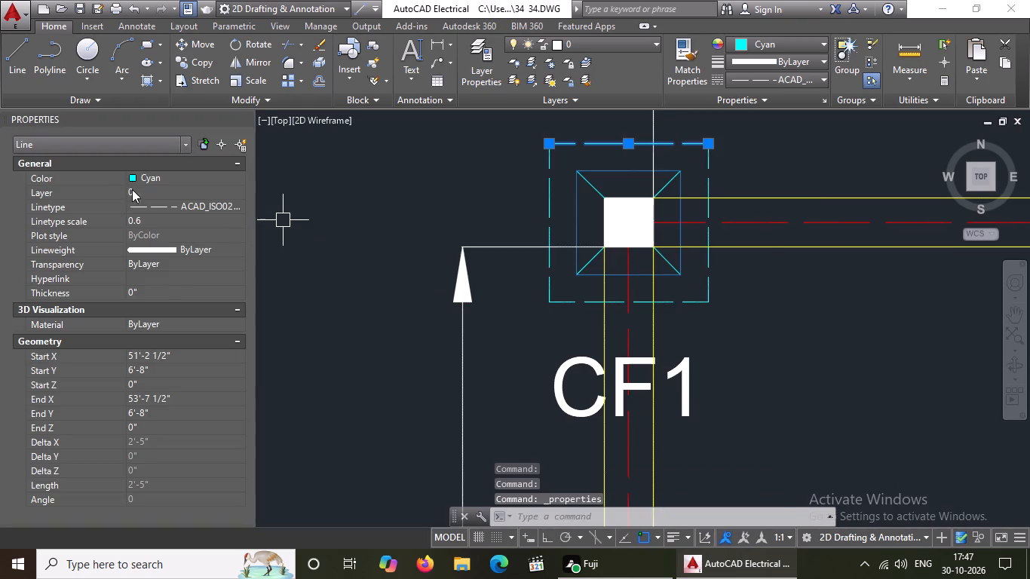
click(163, 218)
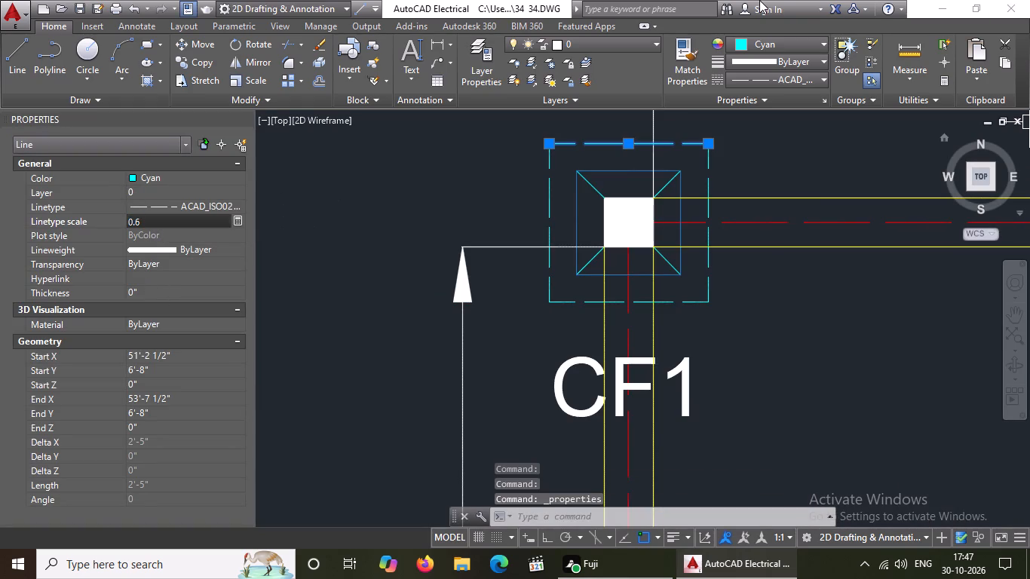
key(BackSpace)
key(BackSpace)
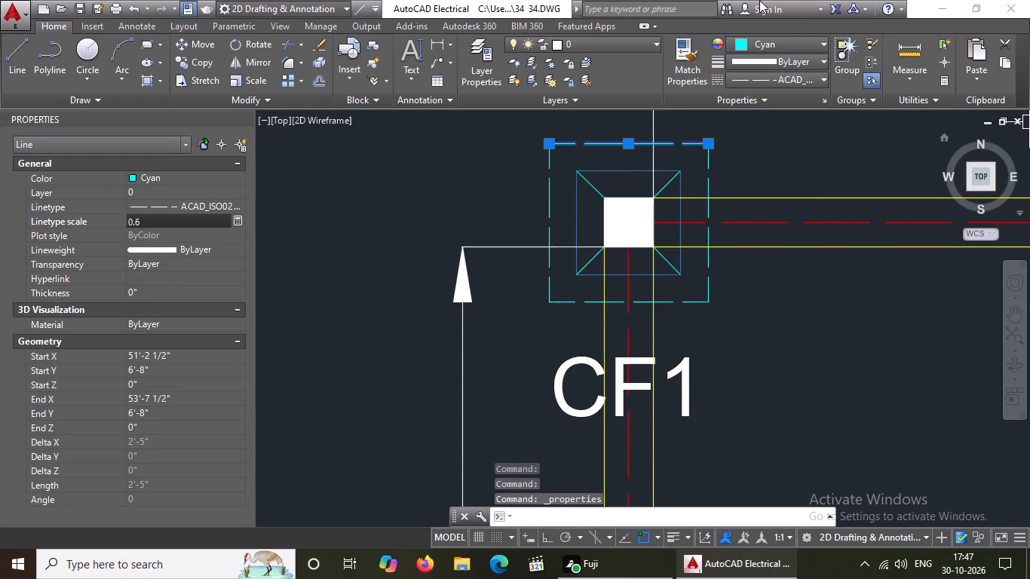
click(167, 220)
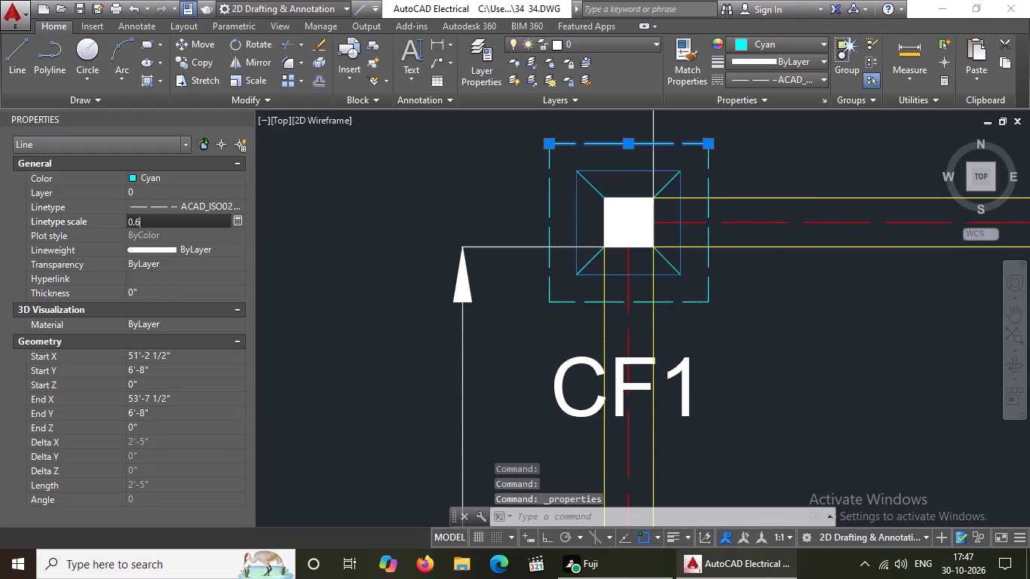
key(BackSpace)
key(BackSpace)
key(BackSpace)
text(0.5)
key(Return)
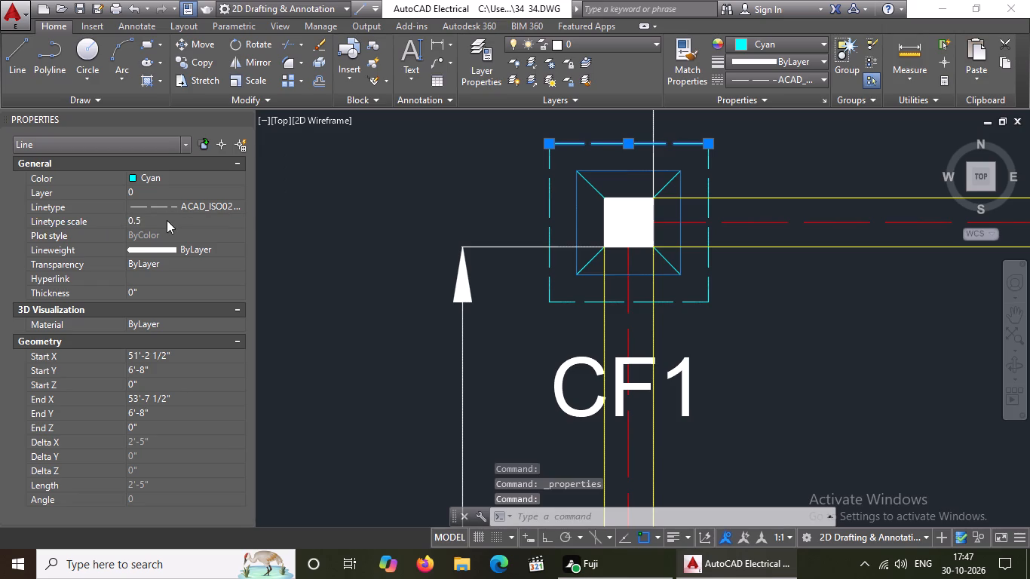
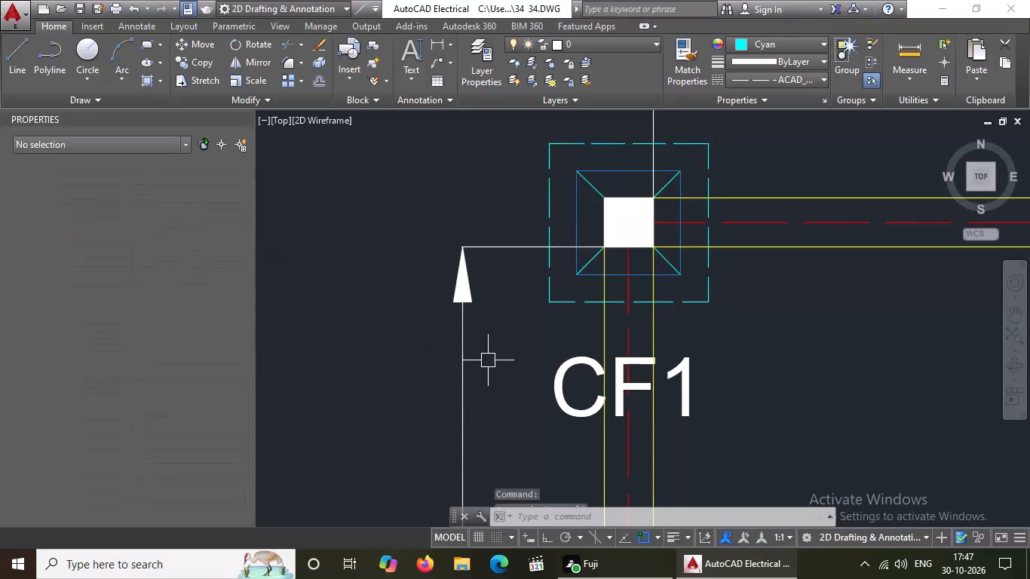
Set the linetype scale of the dashed cyan west edge of the northwest corner CF1 footing to 0.5.
click(546, 213)
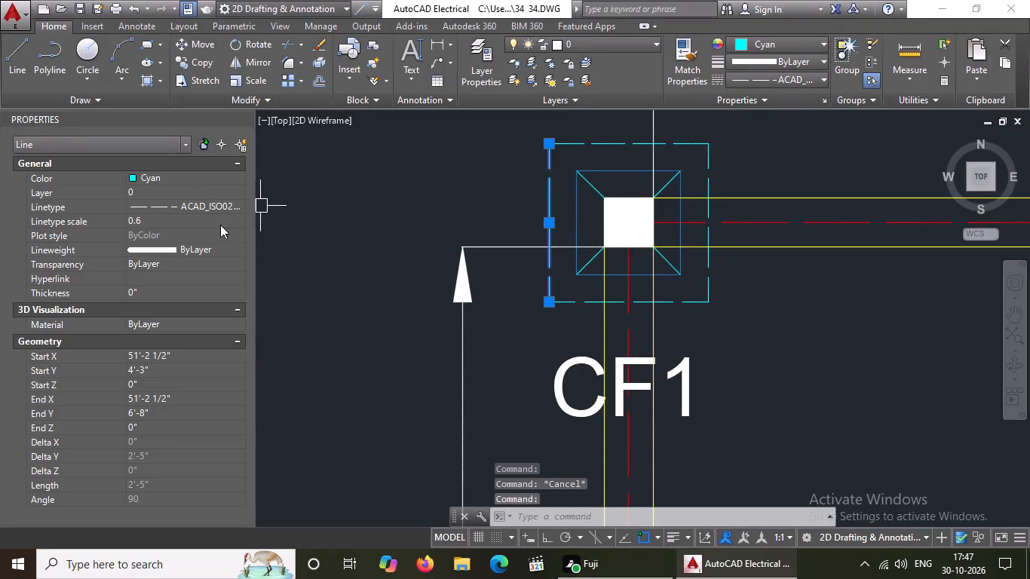
click(176, 222)
key(BackSpace)
key(BackSpace)
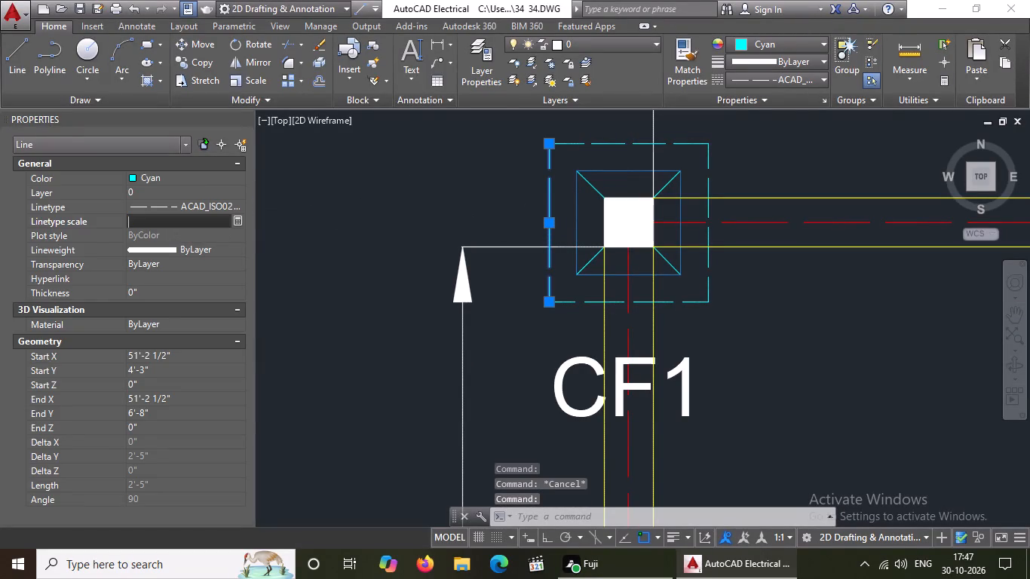
text(0.5)
key(Return)
scroll(176, 222, up, 1)
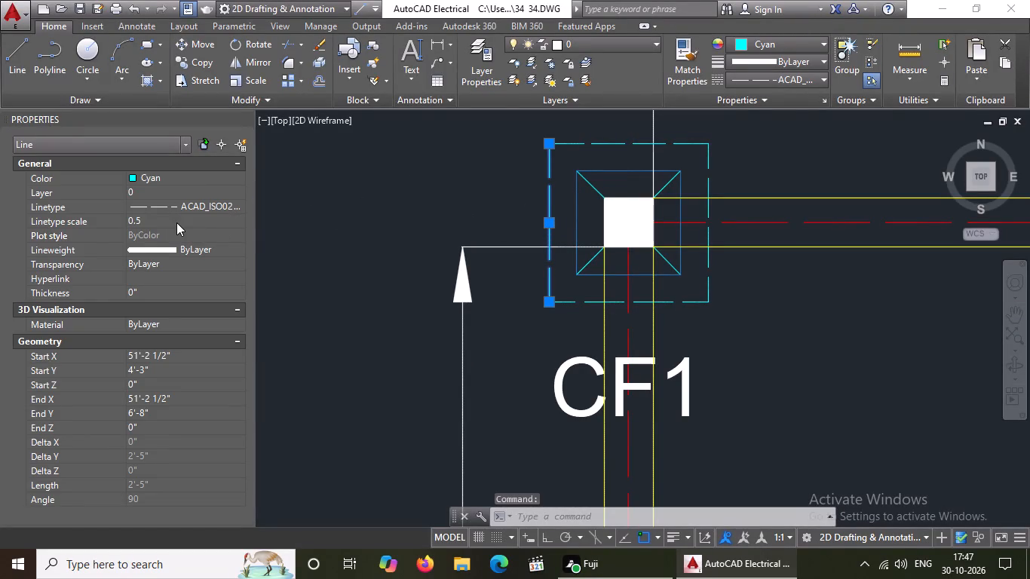
Set the linetype scale of the dashed cyan south edge of the northwest corner CF1 footing to 0.5.
click(581, 302)
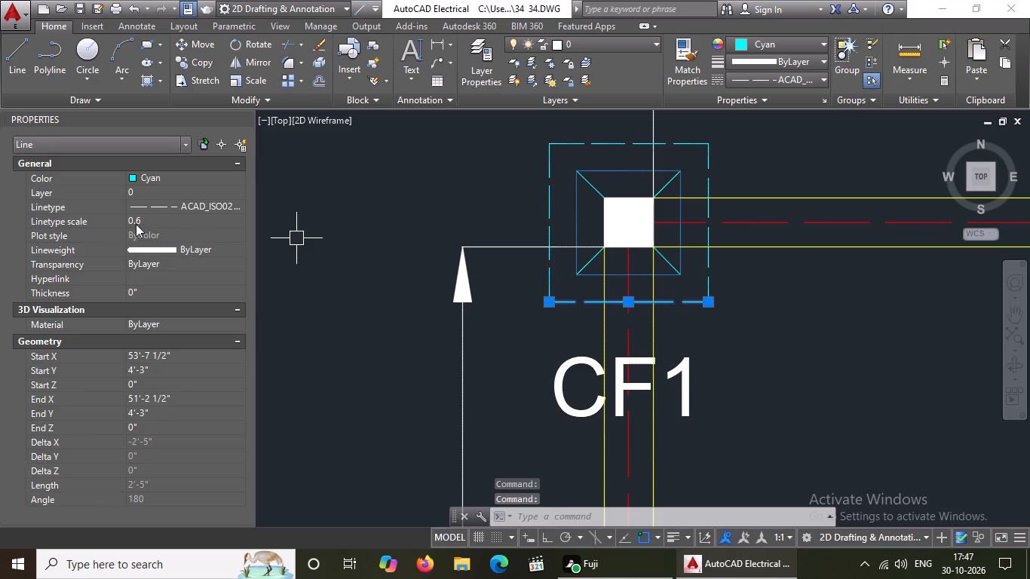
click(149, 218)
key(BackSpace)
key(BackSpace)
key(BackSpace)
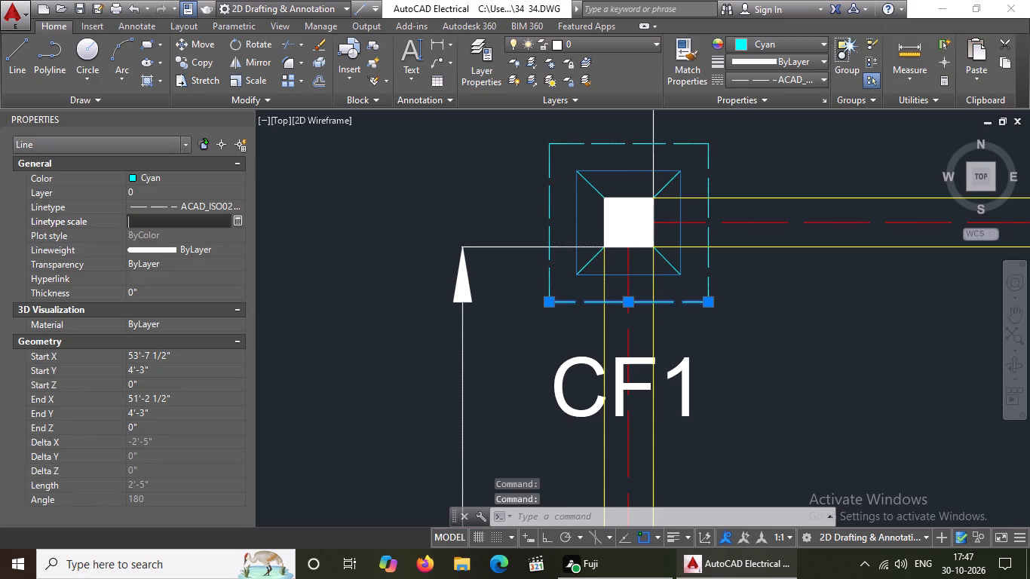
text(0.5)
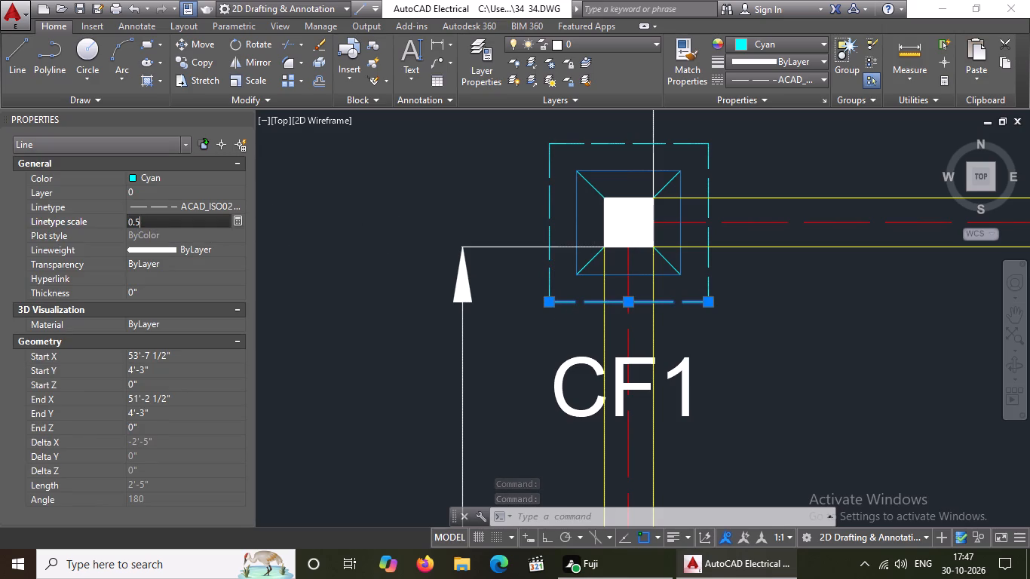
key(Return)
key(Escape)
key(Escape)
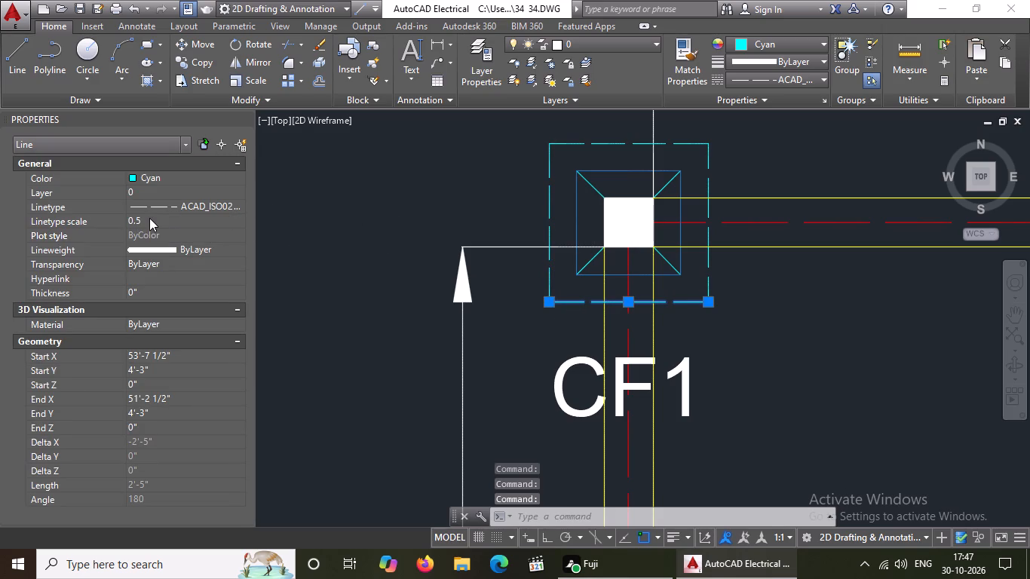
key(Escape)
Set the linetype scale of the dashed cyan east edge of the northwest corner CF1 footing to 0.5.
click(708, 259)
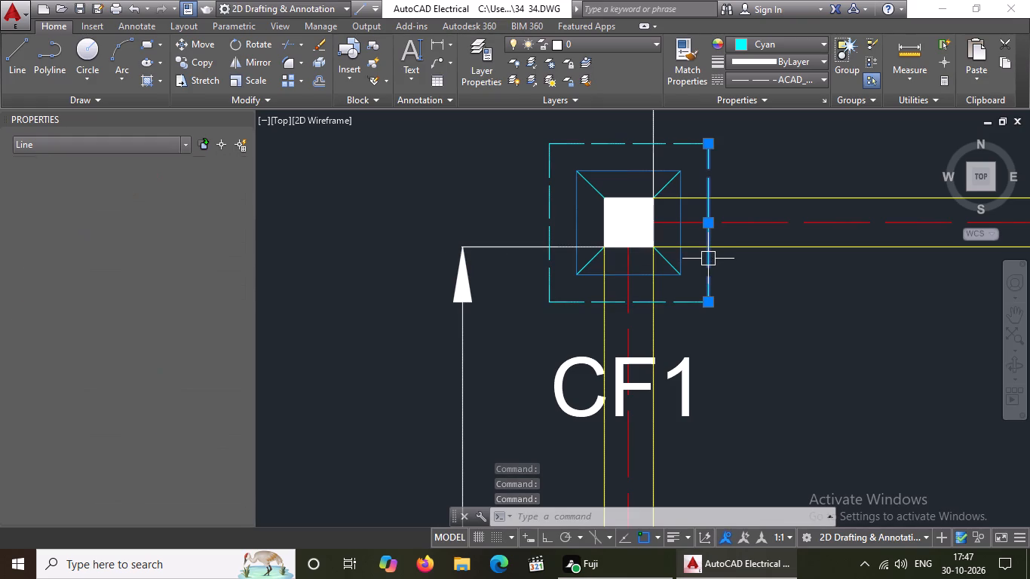
click(177, 226)
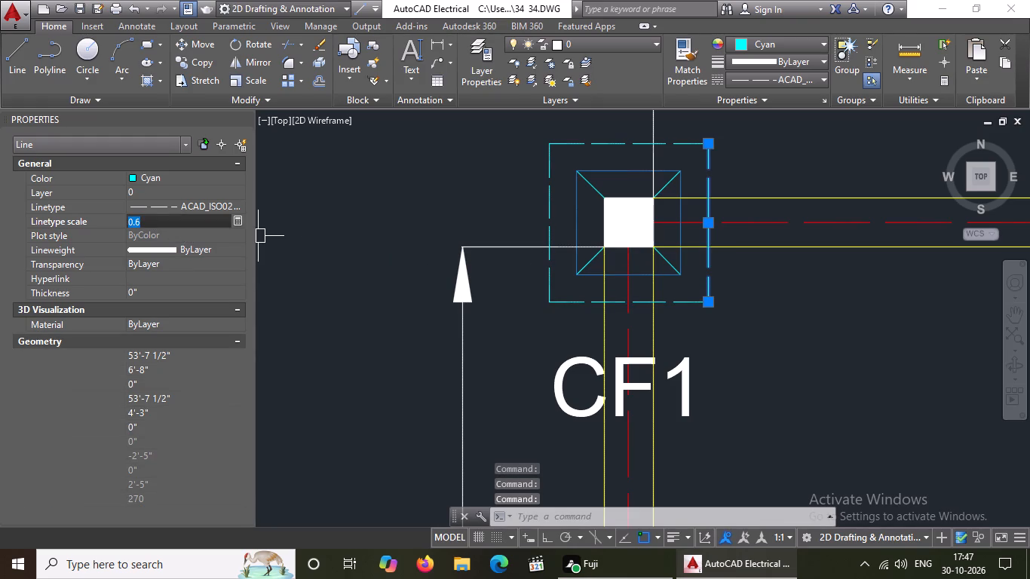
key(BackSpace)
key(BackSpace)
text(0.5)
key(Return)
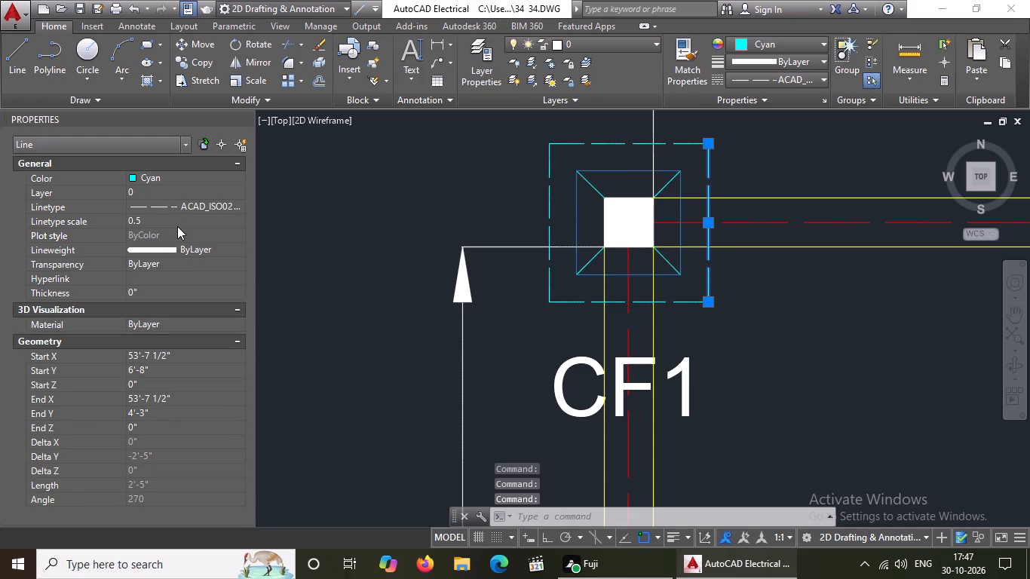
click(606, 149)
key(Escape)
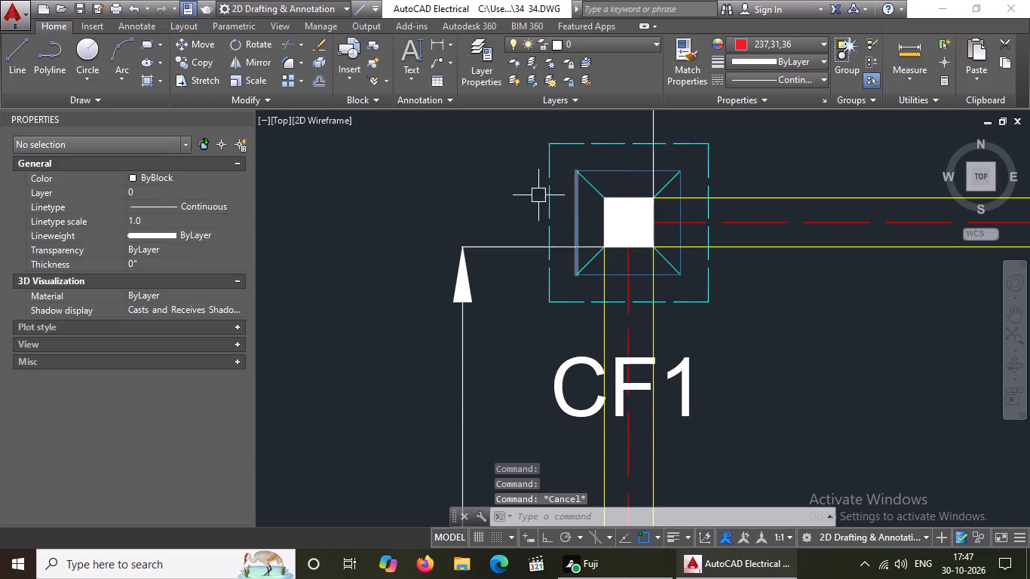
Set the linetype scale of the dashed north edge of the second CF1 footing from the west in the northernmost row to 0.5.
scroll(556, 180, down, 3)
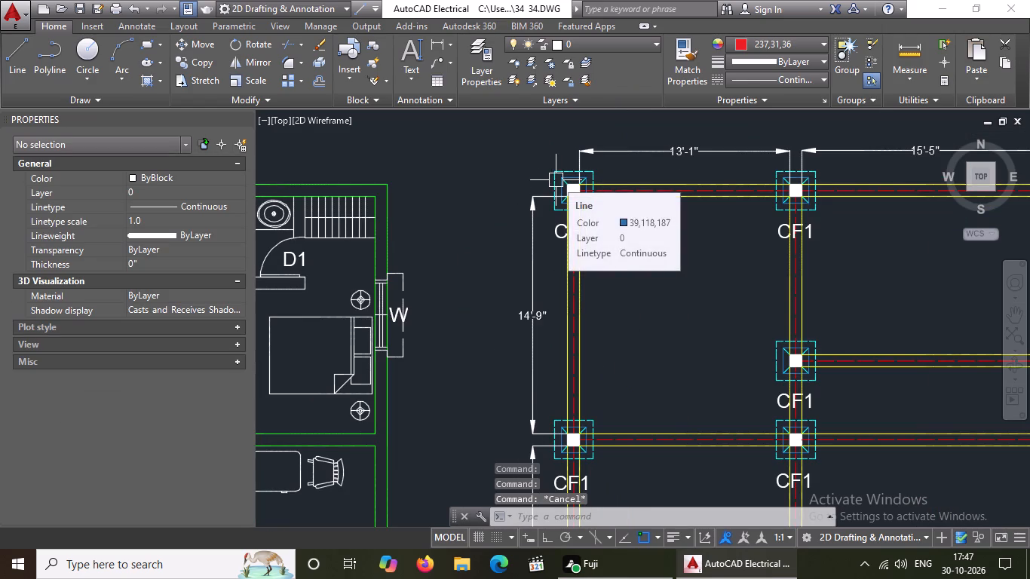
scroll(820, 161, up, 2)
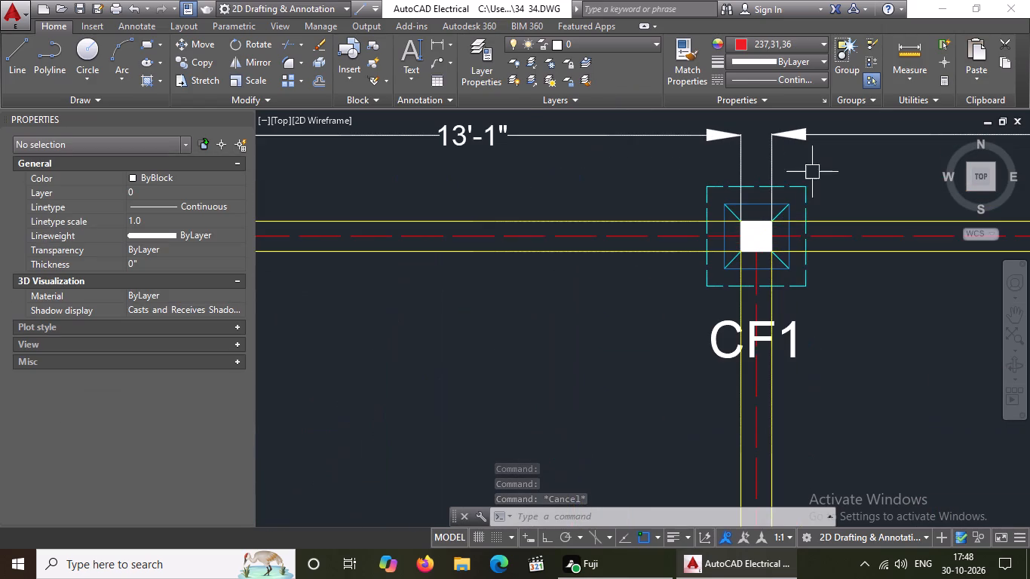
click(798, 181)
click(159, 216)
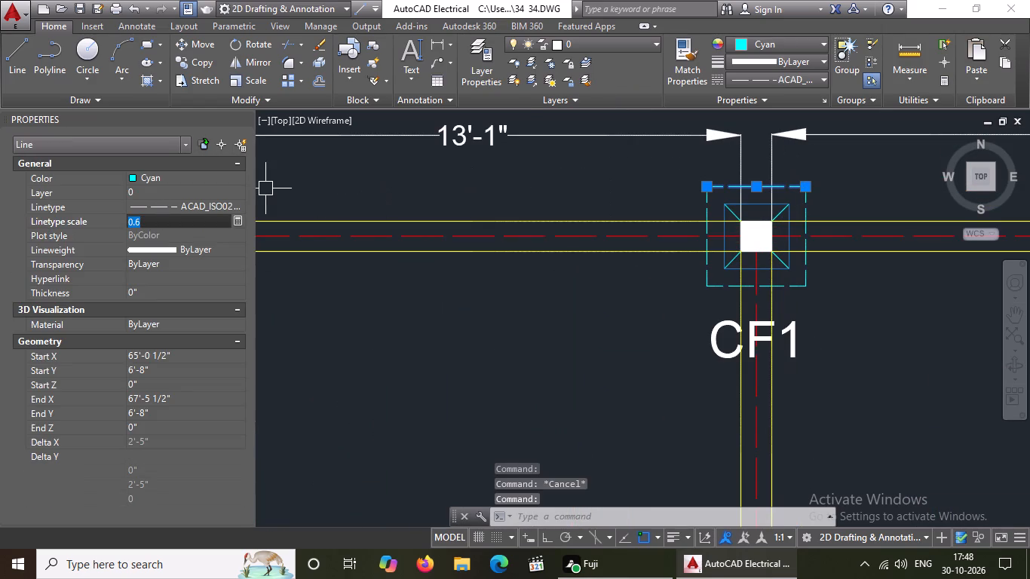
key(BackSpace)
key(BackSpace)
text(0.5)
key(Return)
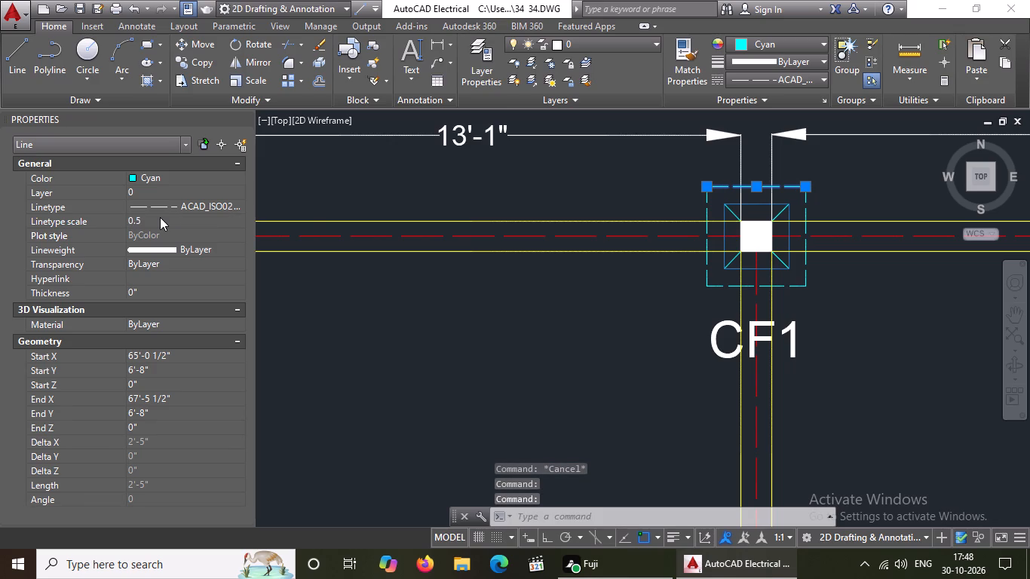
key(Escape)
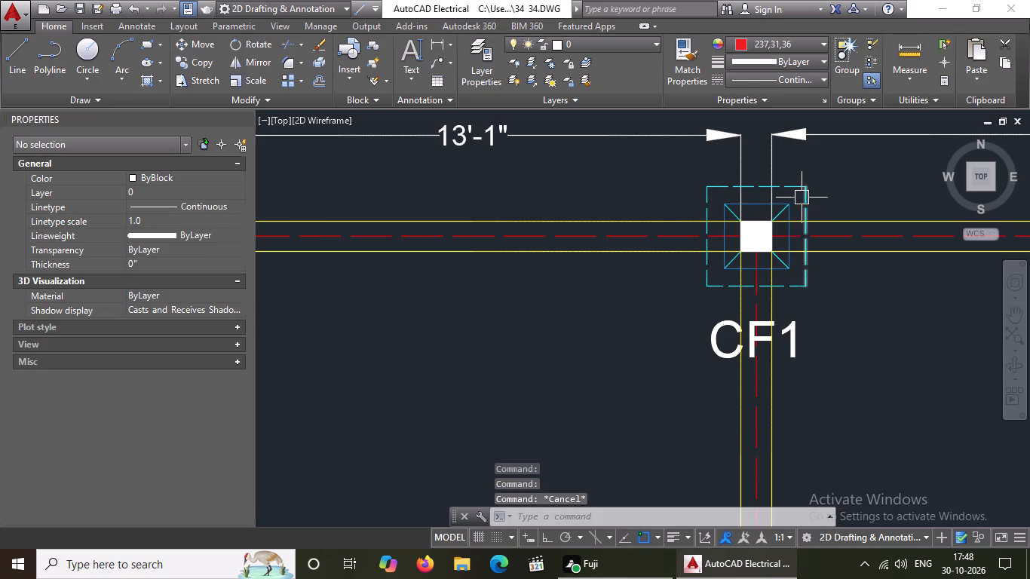
Set the linetype scale of the dashed east edge of the northernmost row's second CF1 footing to 0.5.
click(802, 198)
click(145, 218)
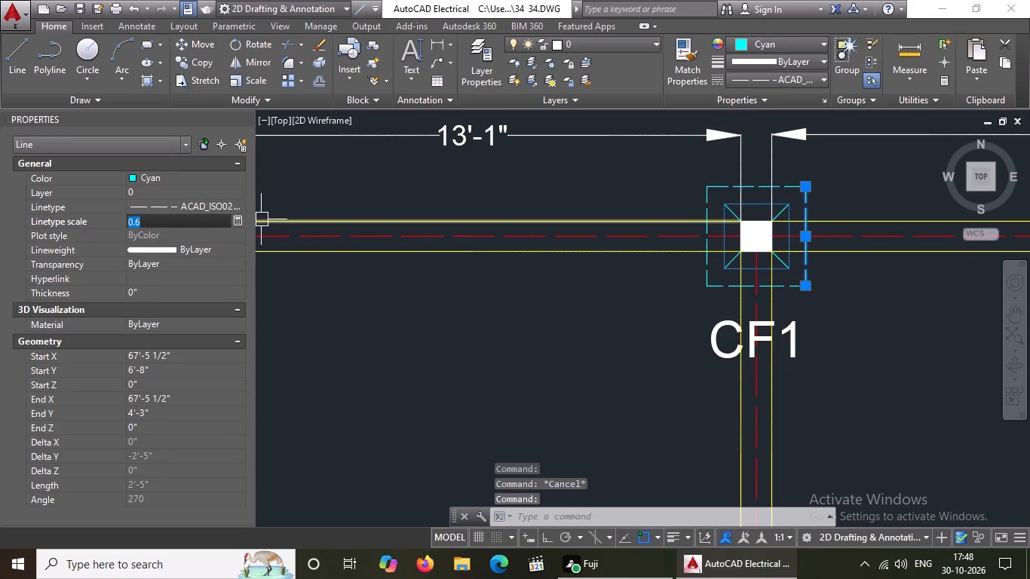
key(BackSpace)
key(BackSpace)
text(0.5)
key(Return)
key(Escape)
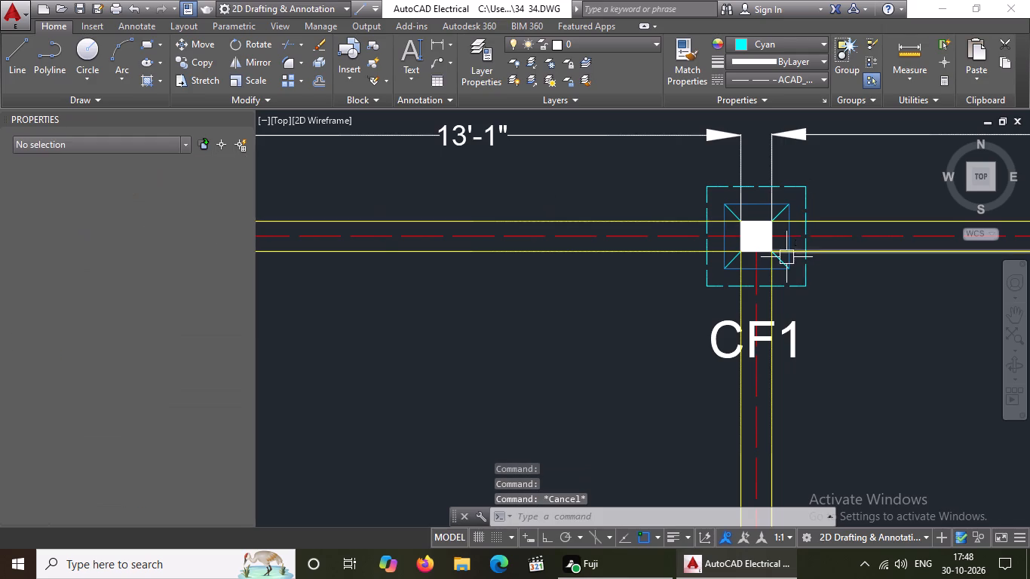
Set the linetype scale of the dashed south edge of the northernmost row's second CF1 footing to 0.5.
click(723, 286)
click(154, 222)
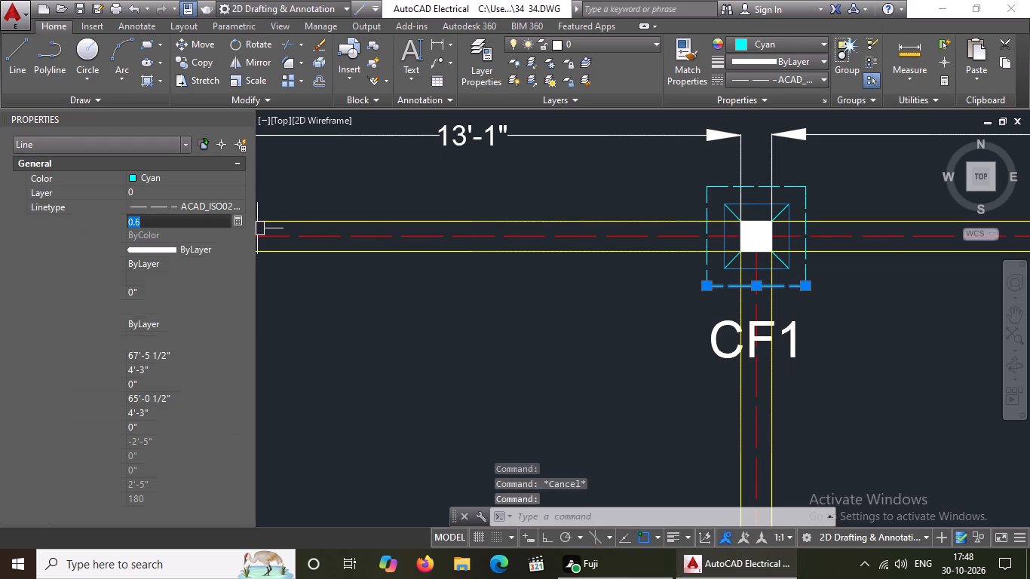
key(BackSpace)
key(BackSpace)
text(0.5)
key(Return)
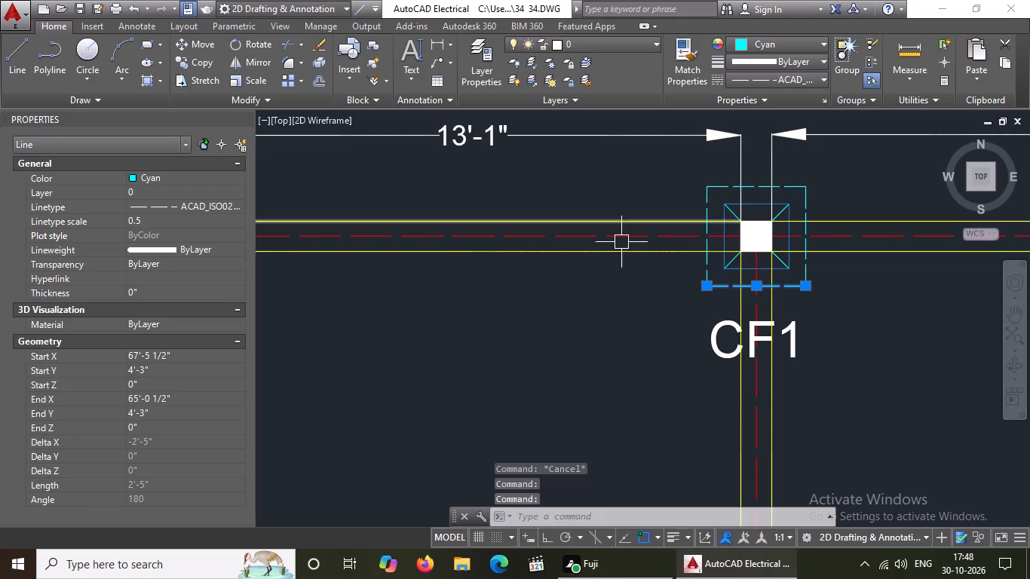
key(Escape)
Set the linetype scale of the second northern CF1 footing's dashed west edge to 0.5 and check the footing's other edges.
click(710, 202)
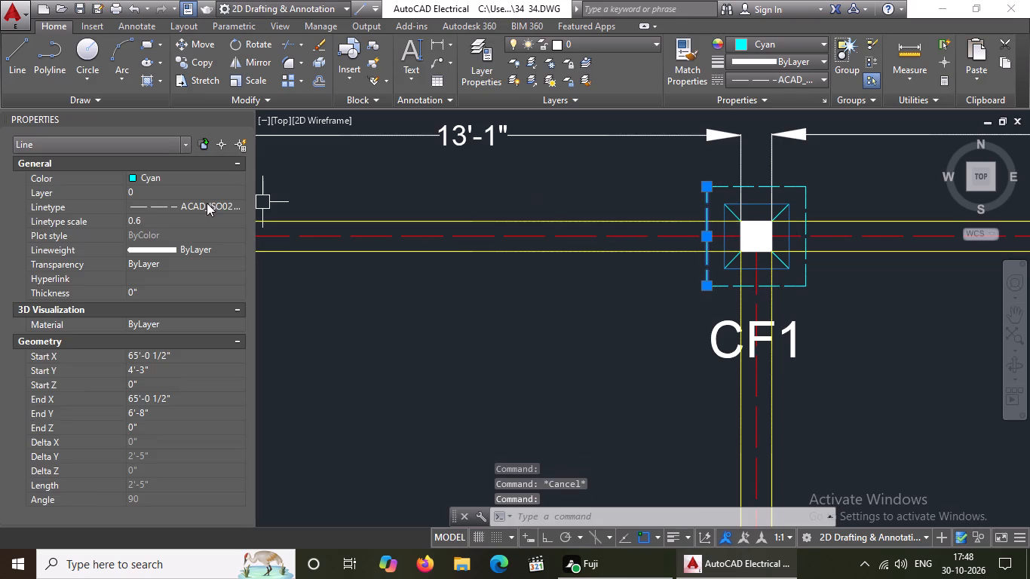
click(142, 219)
key(BackSpace)
key(BackSpace)
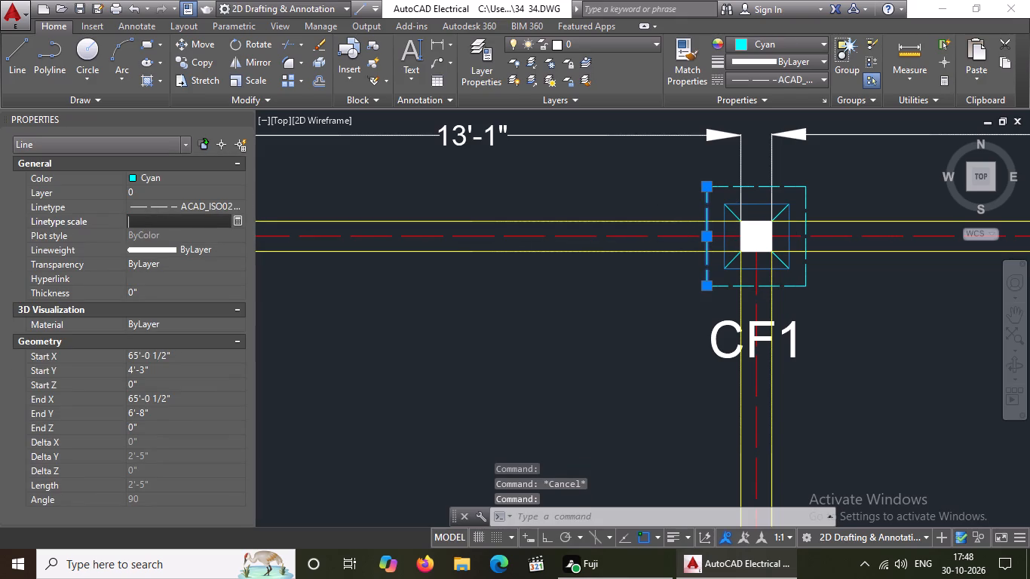
text(0.5)
key(Return)
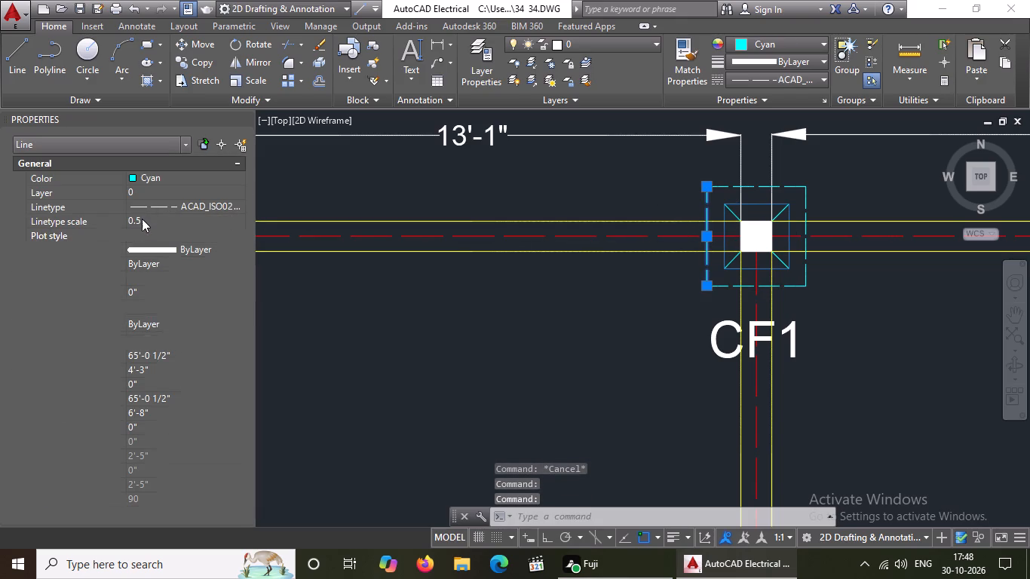
key(Escape)
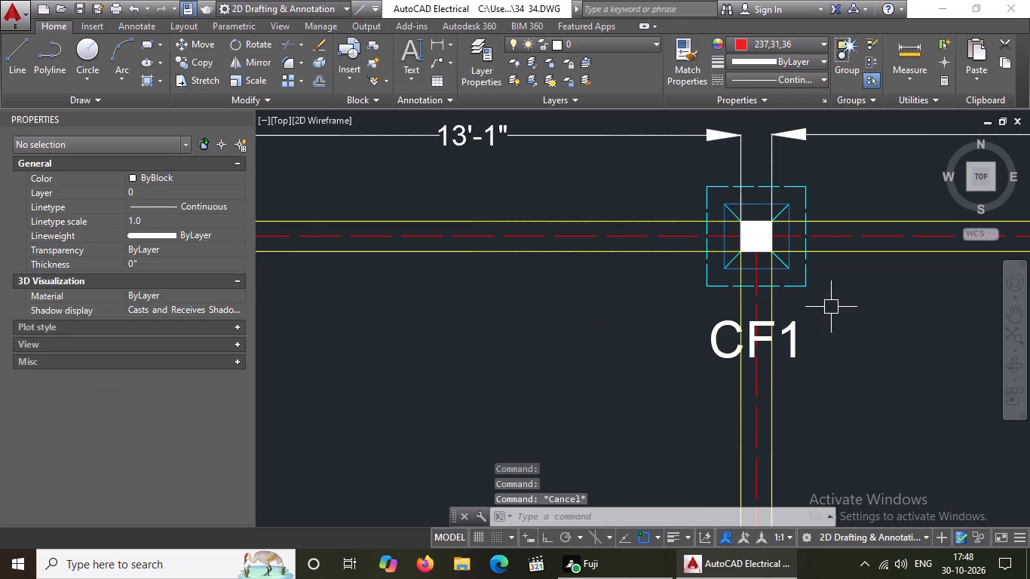
click(719, 188)
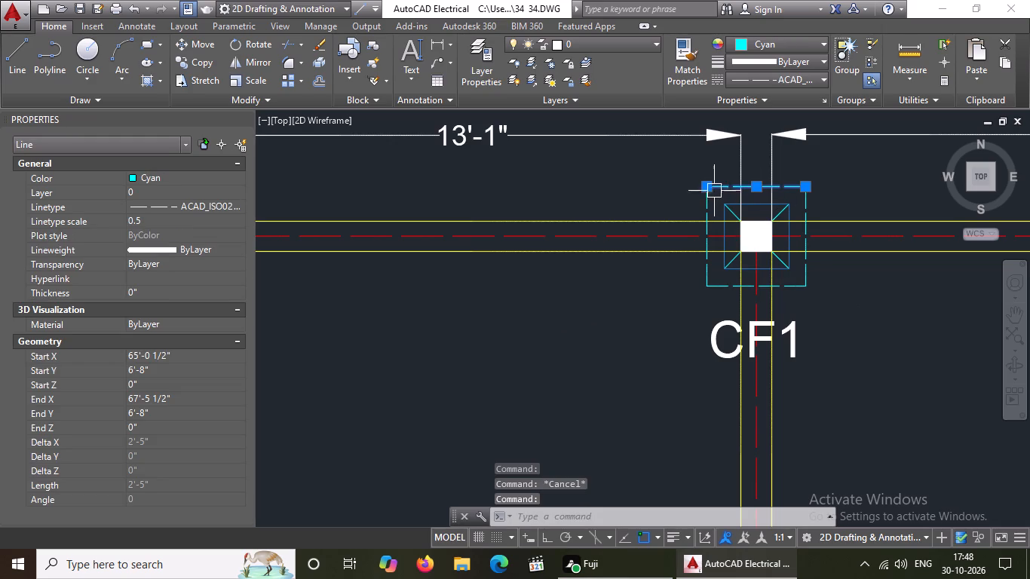
click(707, 205)
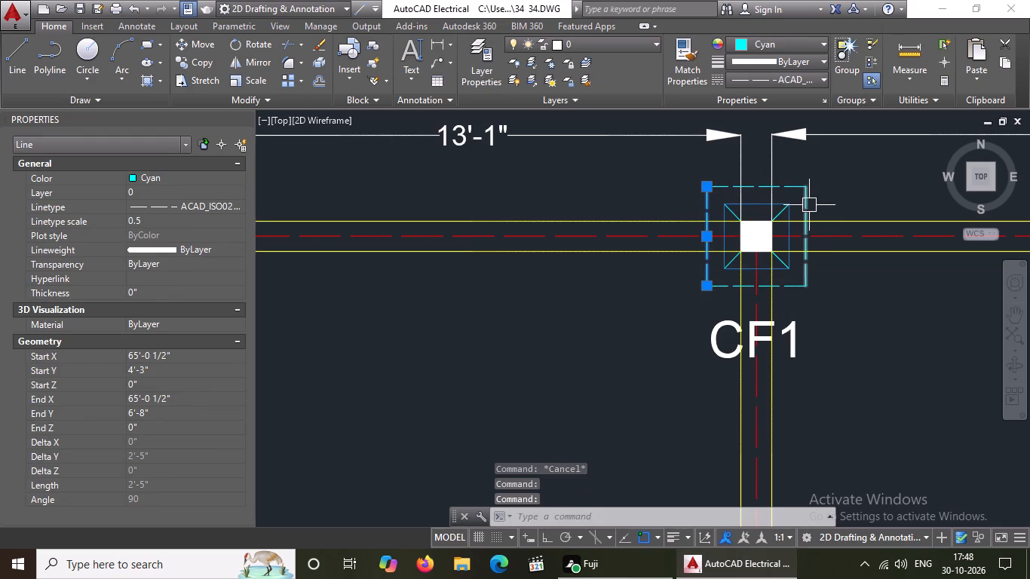
click(807, 205)
key(Escape)
Set the linetype scale of the dashed north edge of the third CF1 footing from the west in the northernmost row to 0.5.
scroll(447, 328, down, 2)
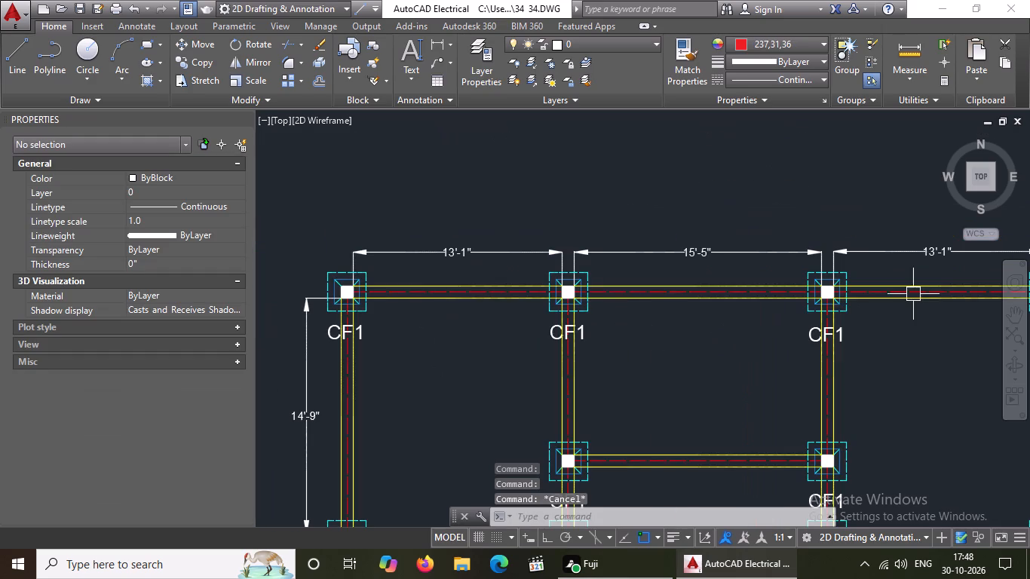
scroll(927, 289, up, 2)
scroll(697, 242, down, 3)
scroll(754, 246, up, 3)
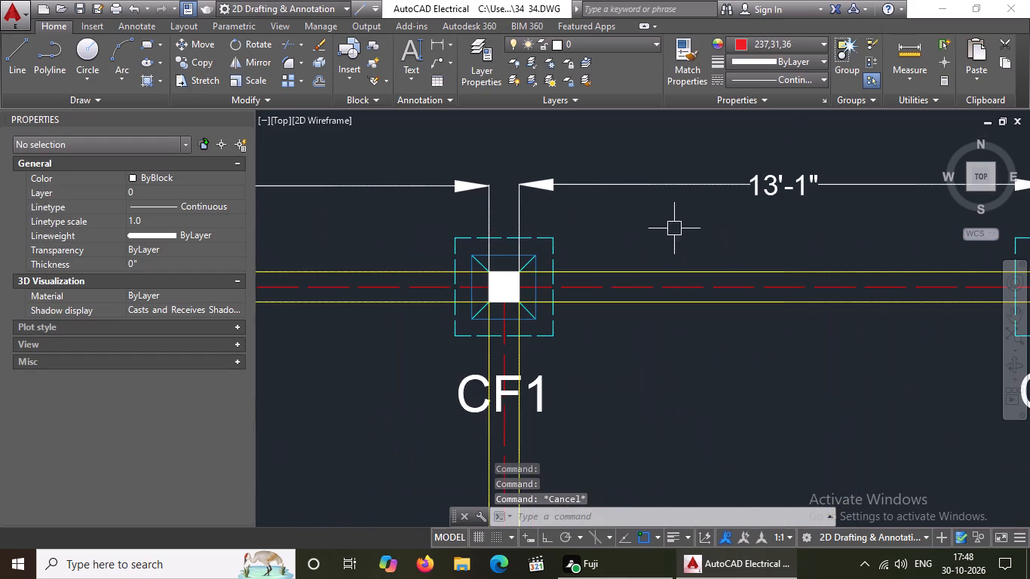
scroll(513, 231, up, 2)
click(556, 250)
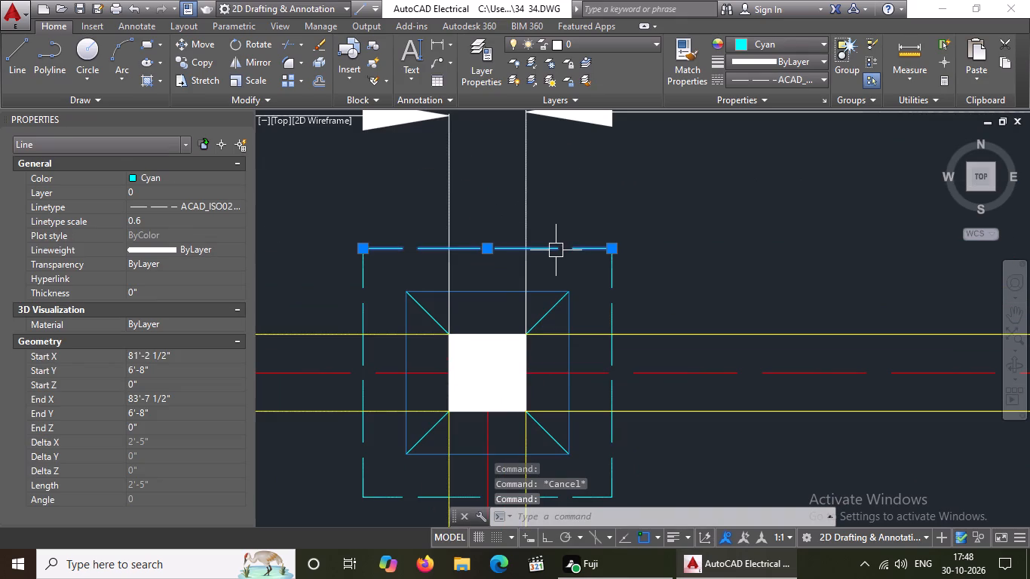
click(149, 218)
key(BackSpace)
key(BackSpace)
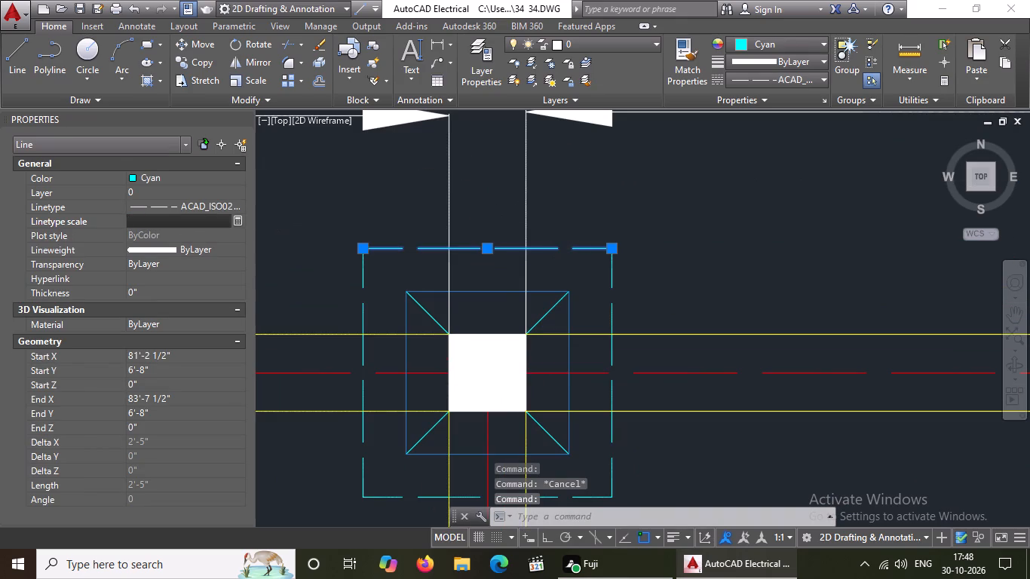
text(0.5)
key(Return)
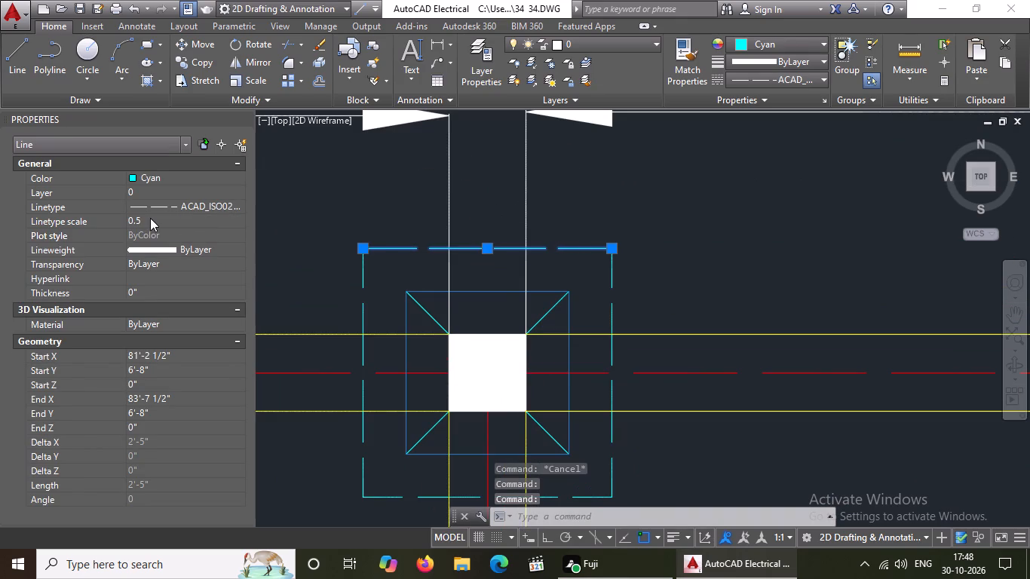
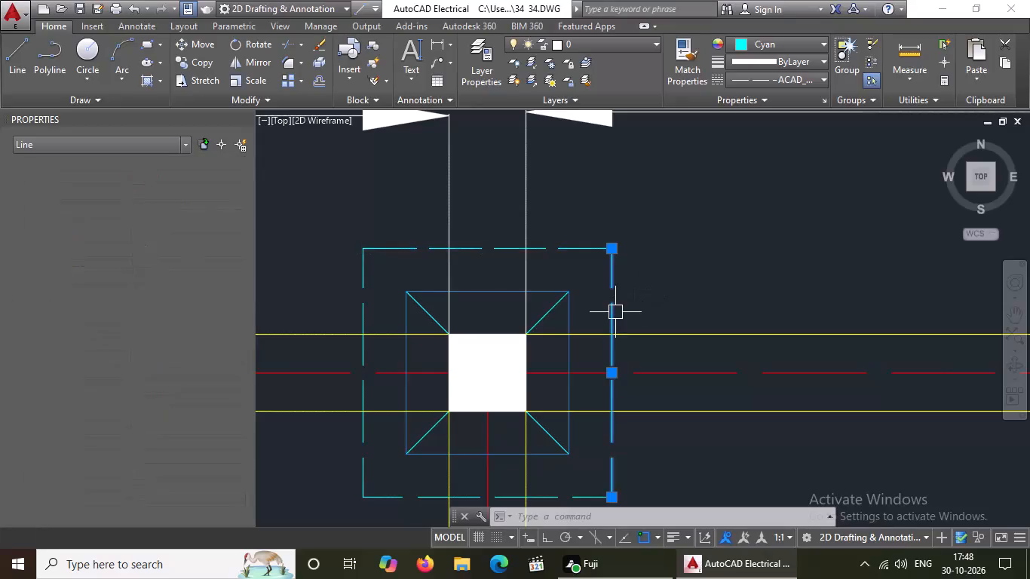
Set the linetype scale of the dashed east edge of the northernmost row's third CF1 footing to 0.5.
click(155, 219)
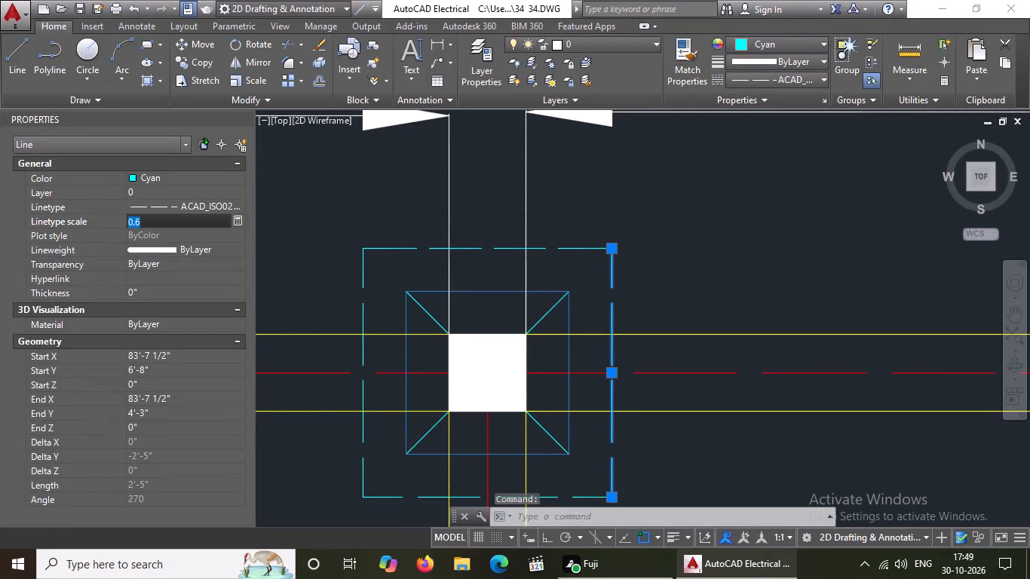
key(BackSpace)
key(BackSpace)
text(0.5)
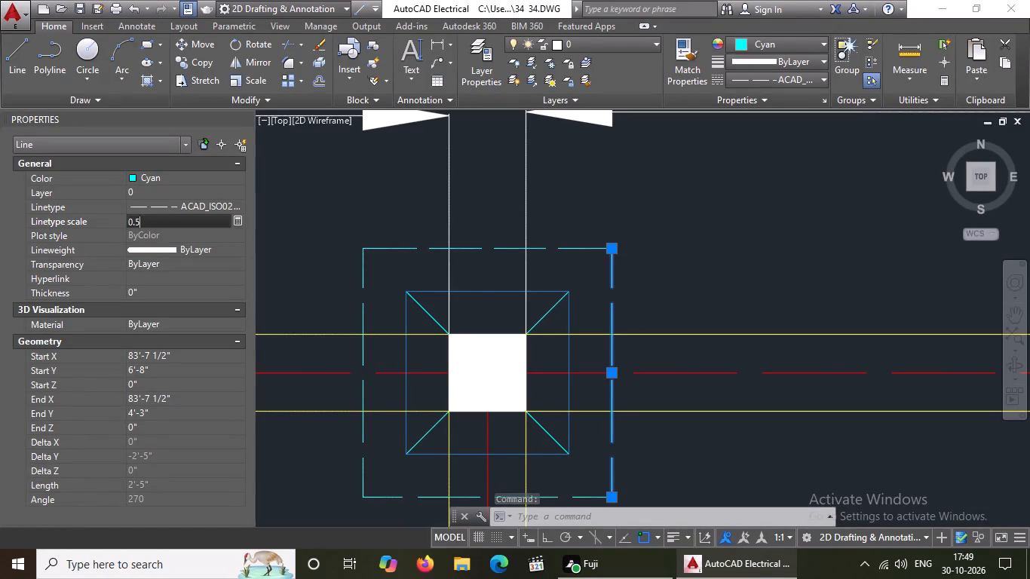
key(Return)
Set the linetype scale of the dashed west edge of the northernmost row's third CF1 footing to 0.5.
click(369, 305)
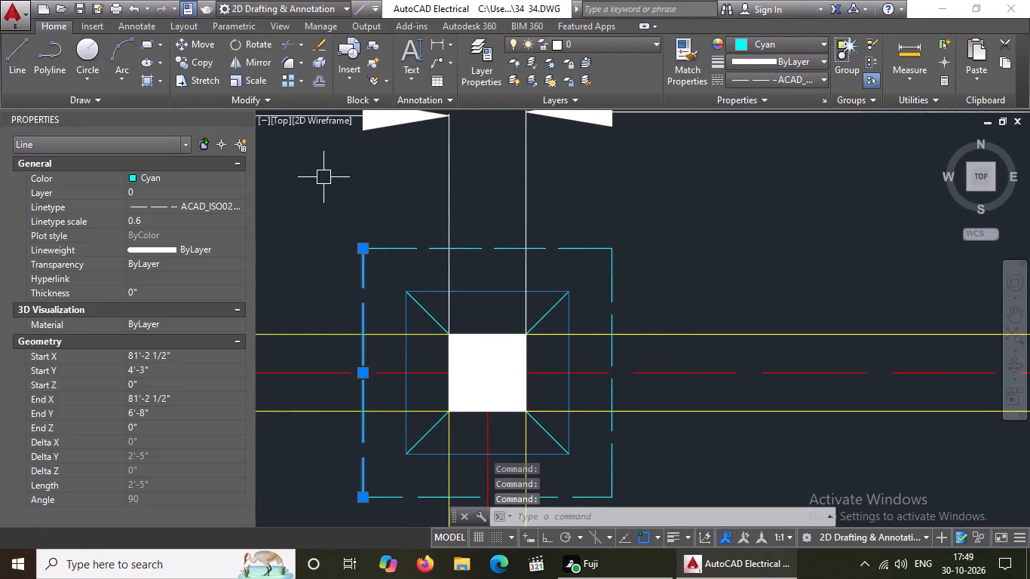
click(162, 213)
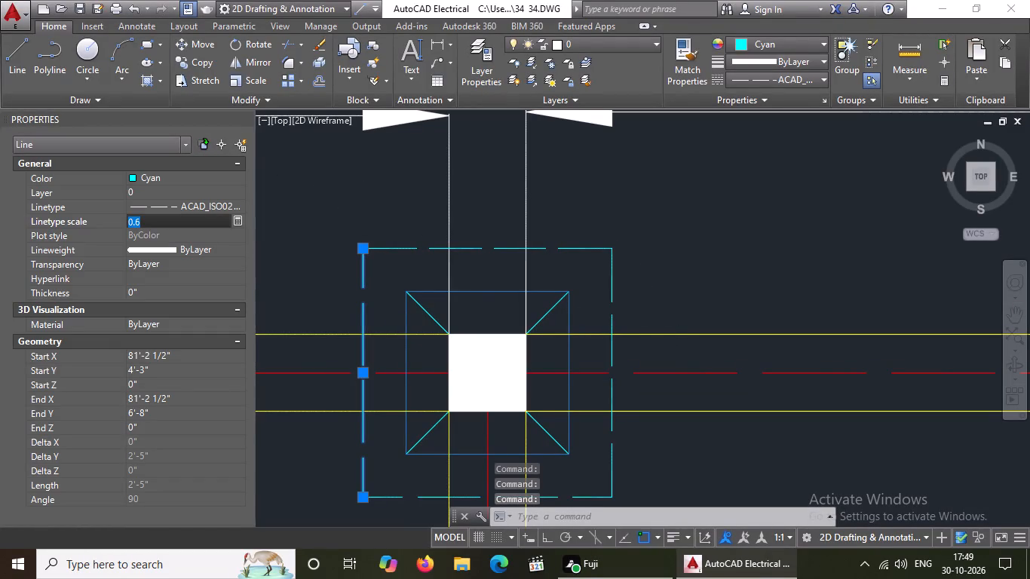
key(BackSpace)
key(BackSpace)
text(0.5)
key(Return)
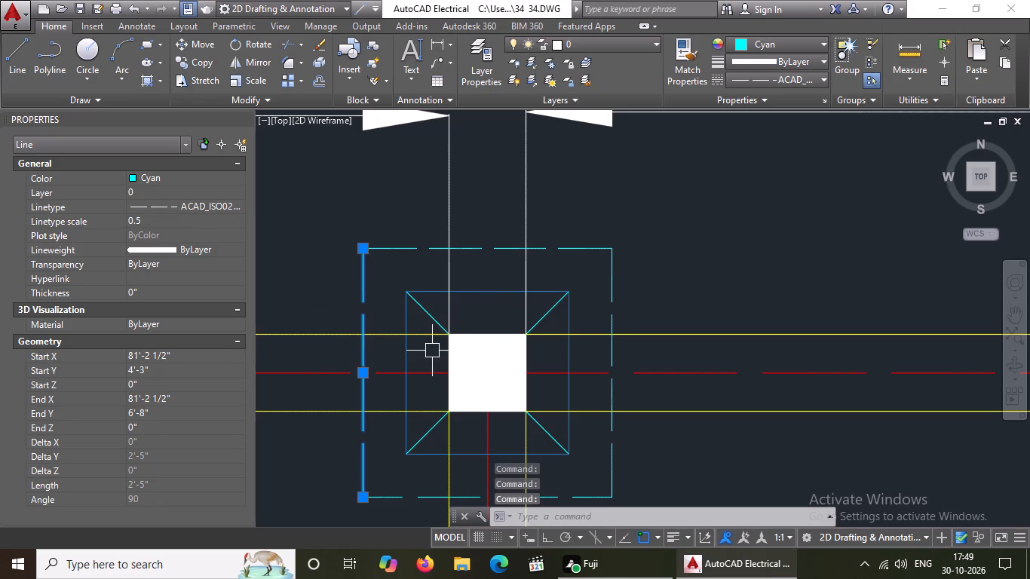
Set the linetype scale of the dashed south edge of the northernmost row's third CF1 footing to 0.5.
scroll(464, 278, down, 2)
scroll(504, 367, up, 2)
click(504, 366)
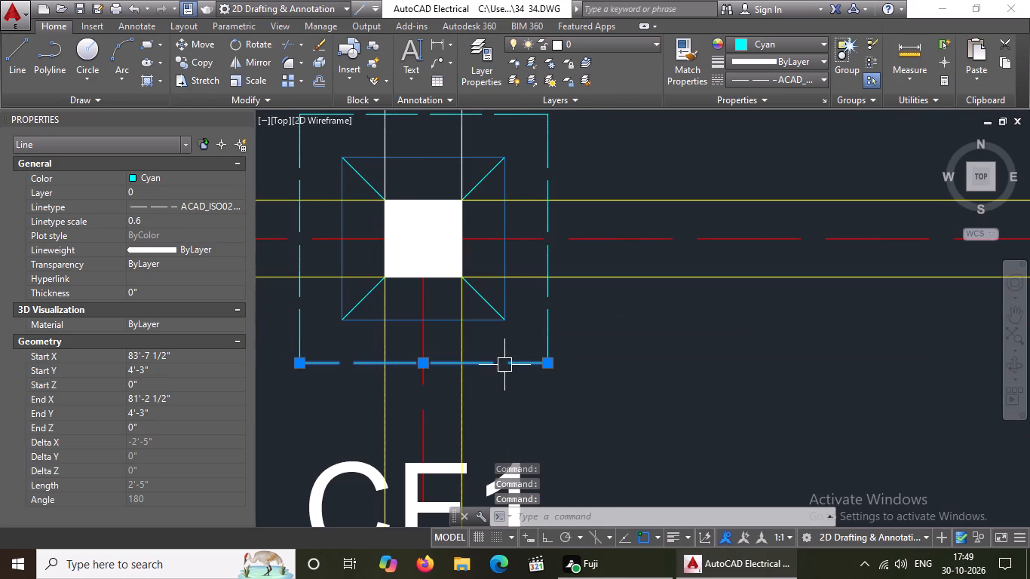
click(161, 221)
key(BackSpace)
key(BackSpace)
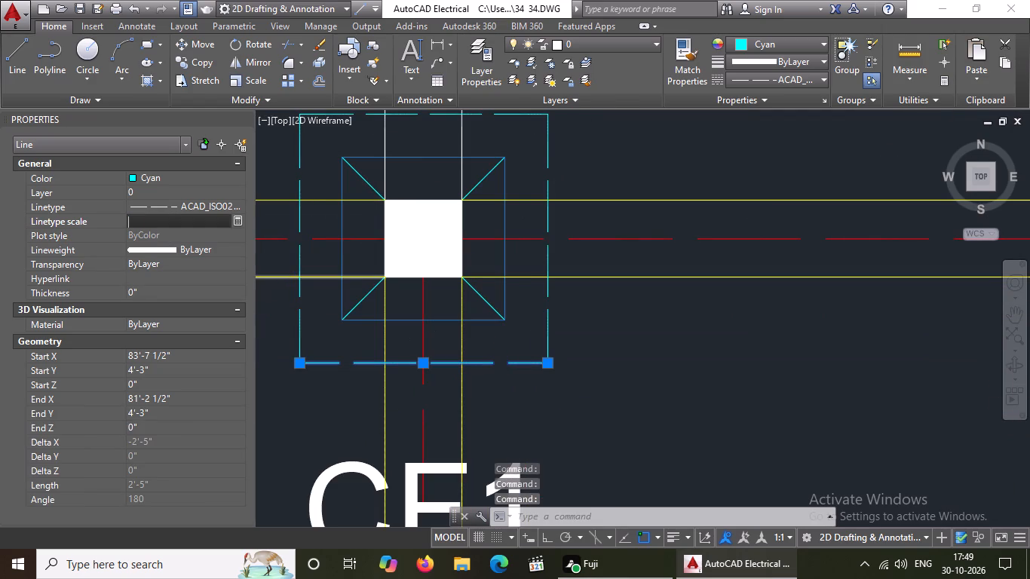
text(0.5)
key(Return)
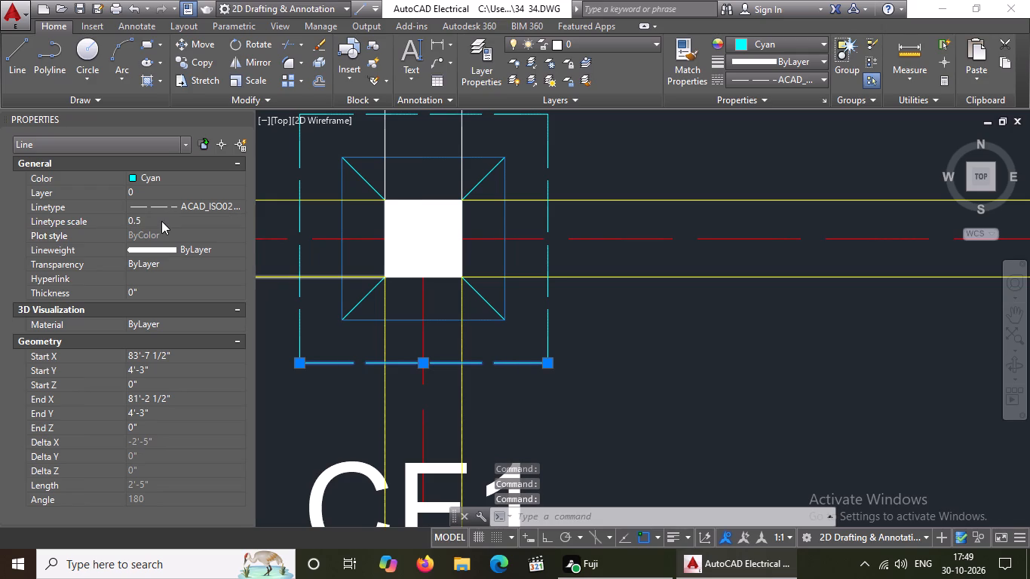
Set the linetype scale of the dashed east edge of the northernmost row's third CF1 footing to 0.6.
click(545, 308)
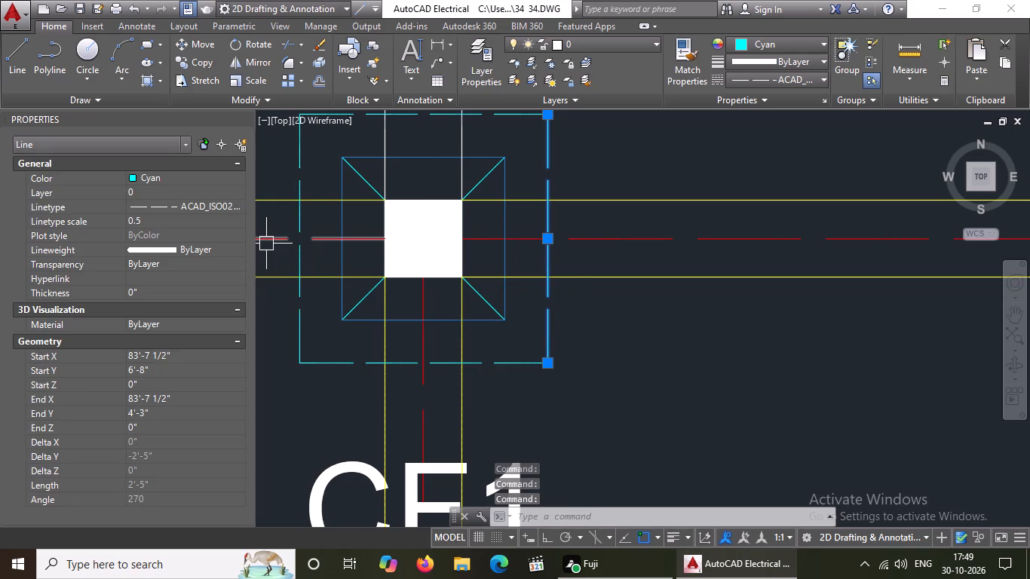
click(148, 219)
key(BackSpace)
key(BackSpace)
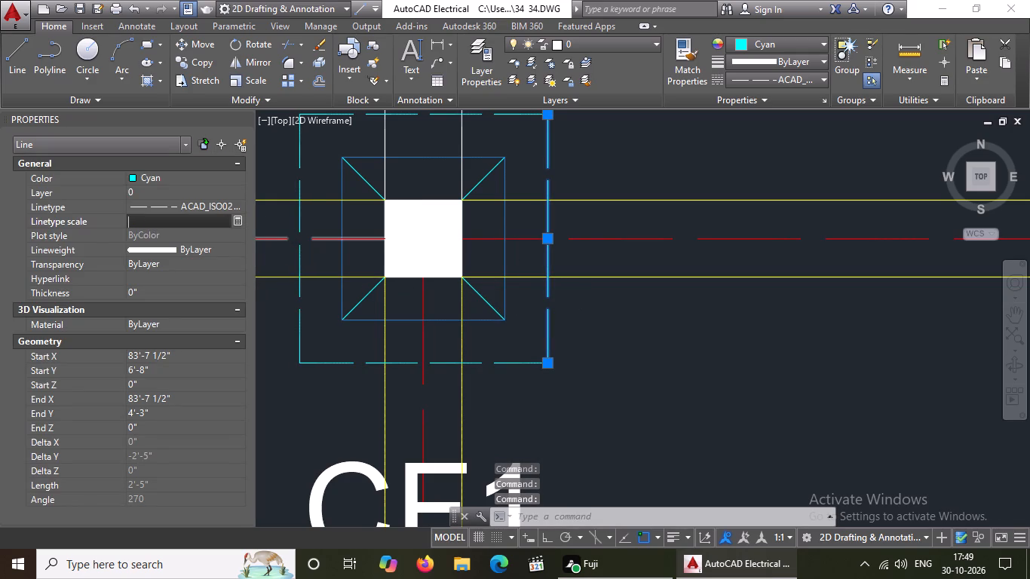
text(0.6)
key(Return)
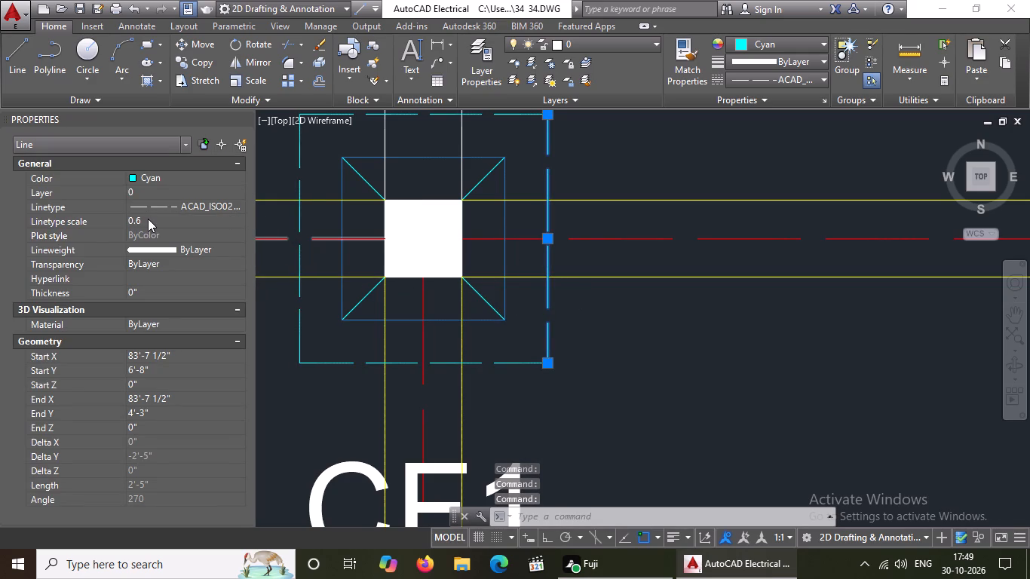
Set the linetype scale of the third northern CF1 footing's dashed east edge to 0.5 and check the footing's other edges.
scroll(587, 331, down, 3)
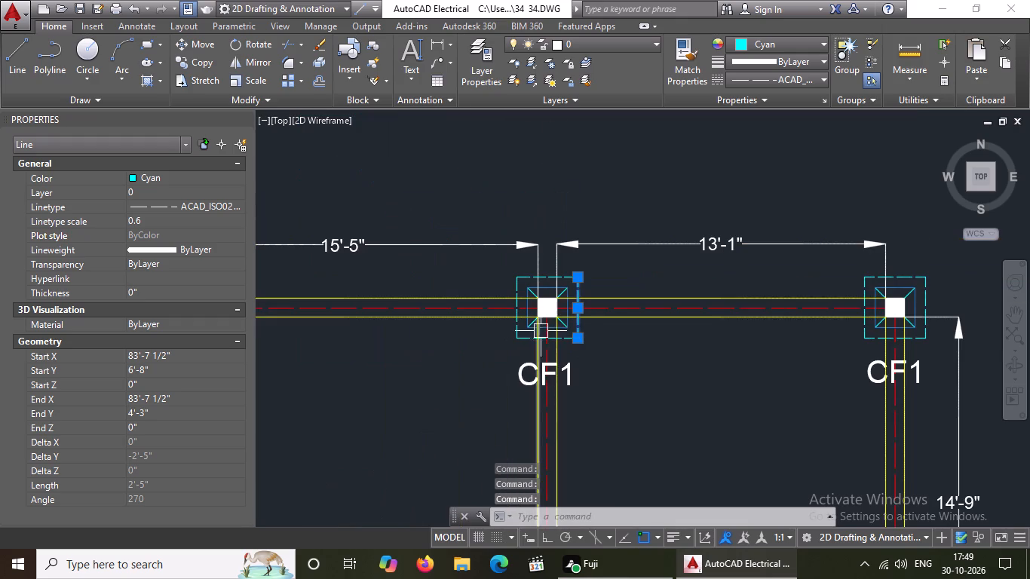
scroll(567, 295, up, 3)
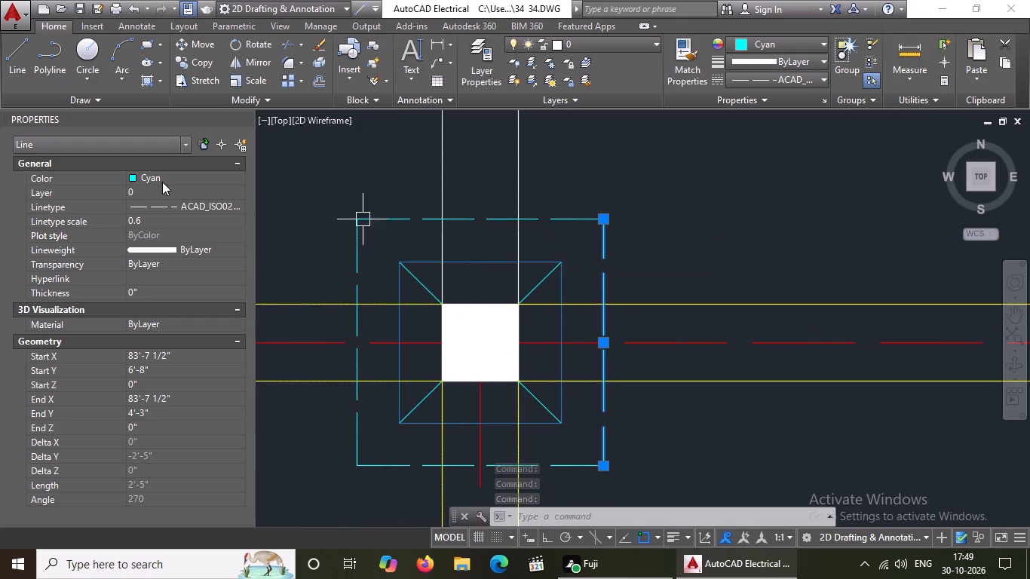
click(159, 219)
key(BackSpace)
key(BackSpace)
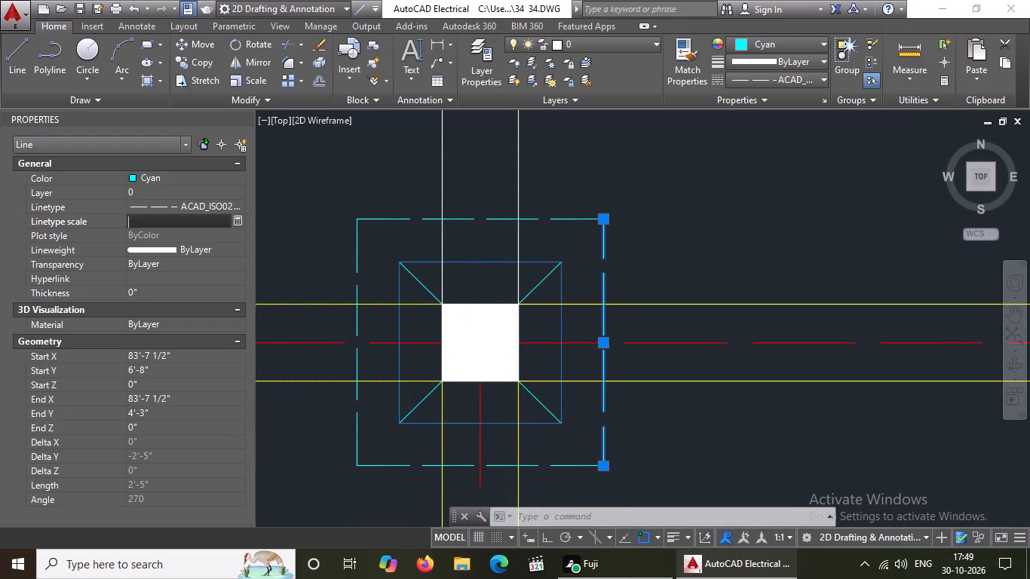
text(0.5)
key(Return)
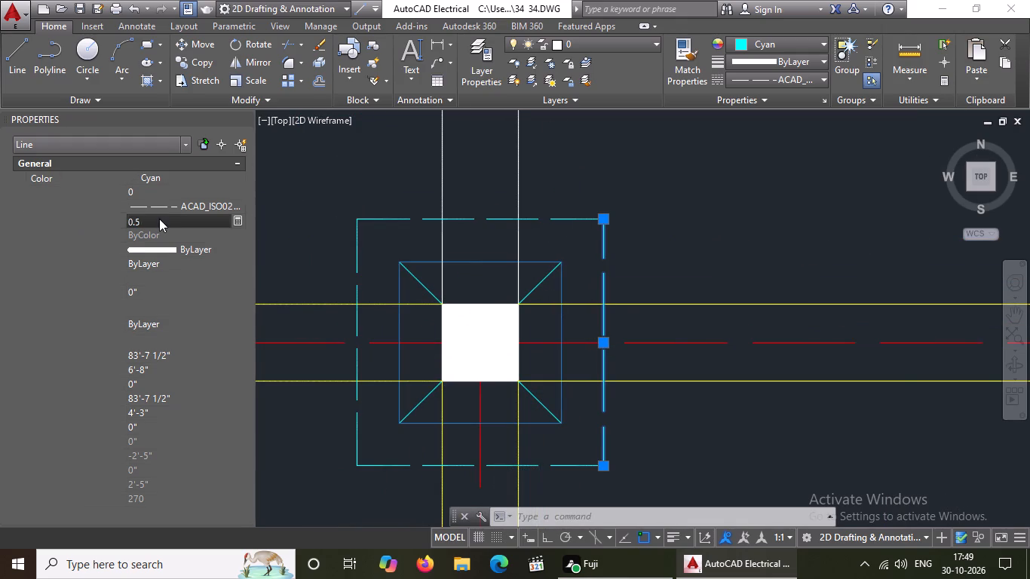
click(589, 464)
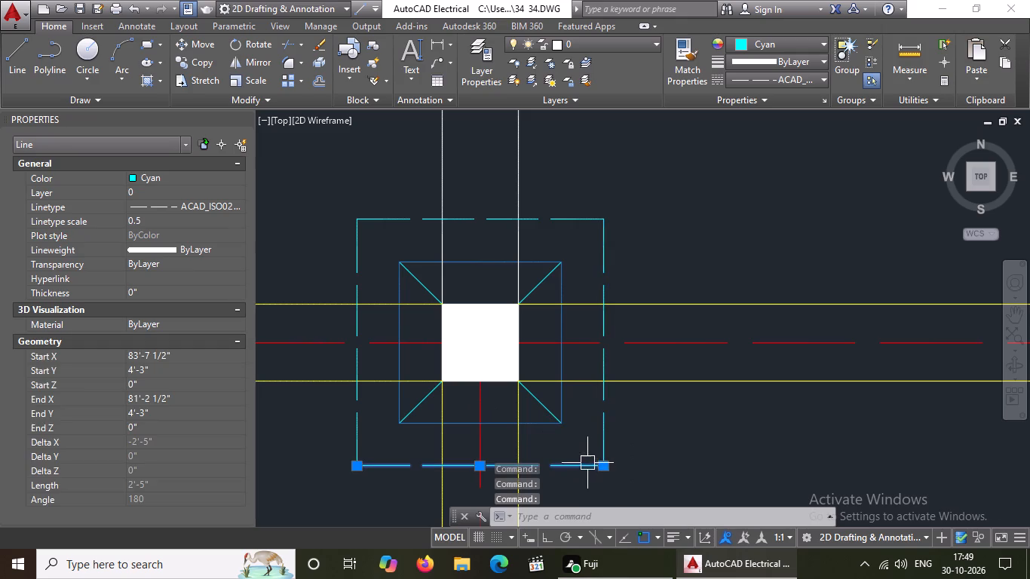
click(359, 394)
click(544, 216)
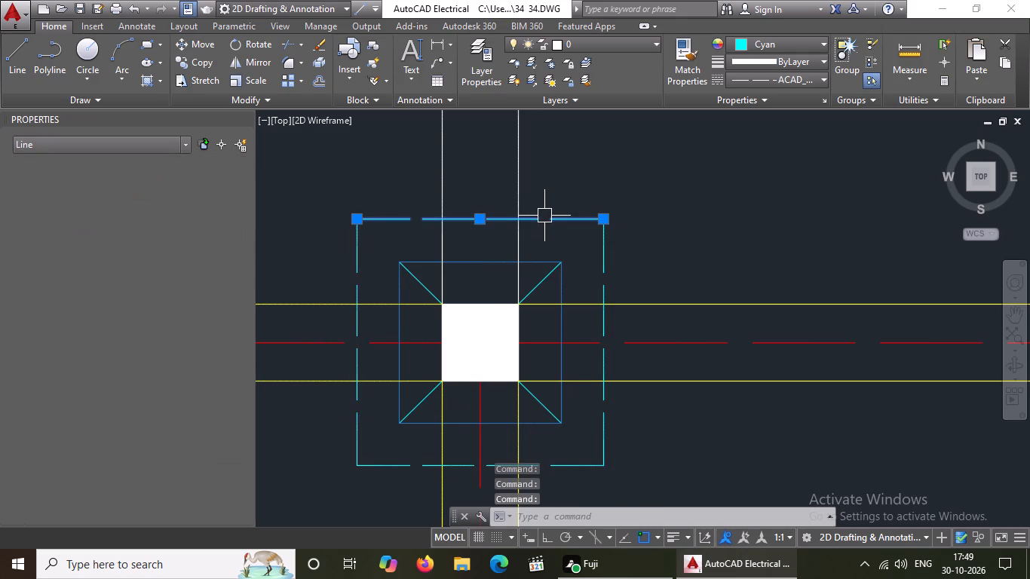
Set the linetype scale of the dashed north edge of the northeast corner CF1 footing to 0.5.
scroll(531, 297, down, 4)
scroll(728, 286, up, 1)
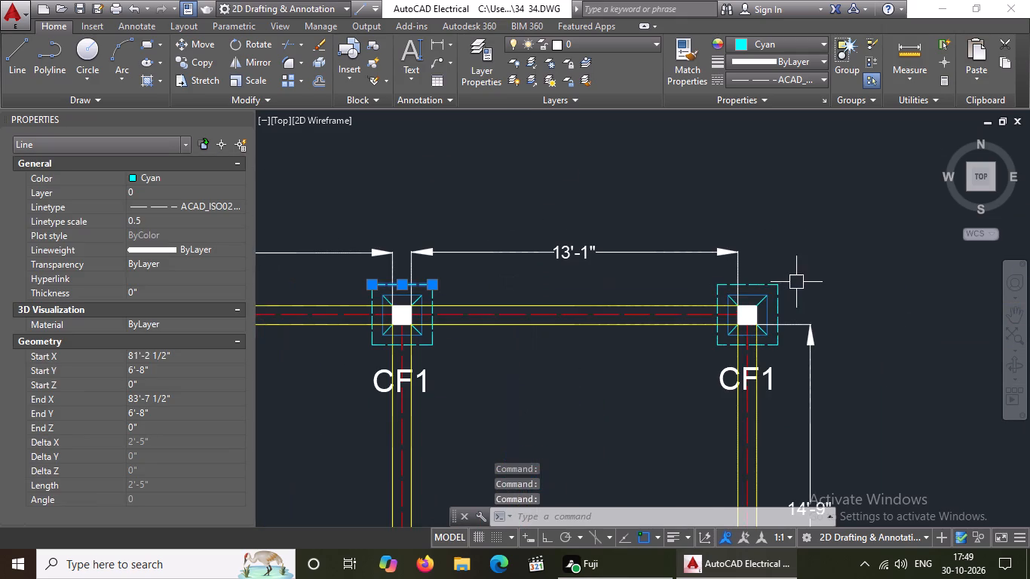
scroll(783, 288, up, 2)
key(Escape)
click(713, 273)
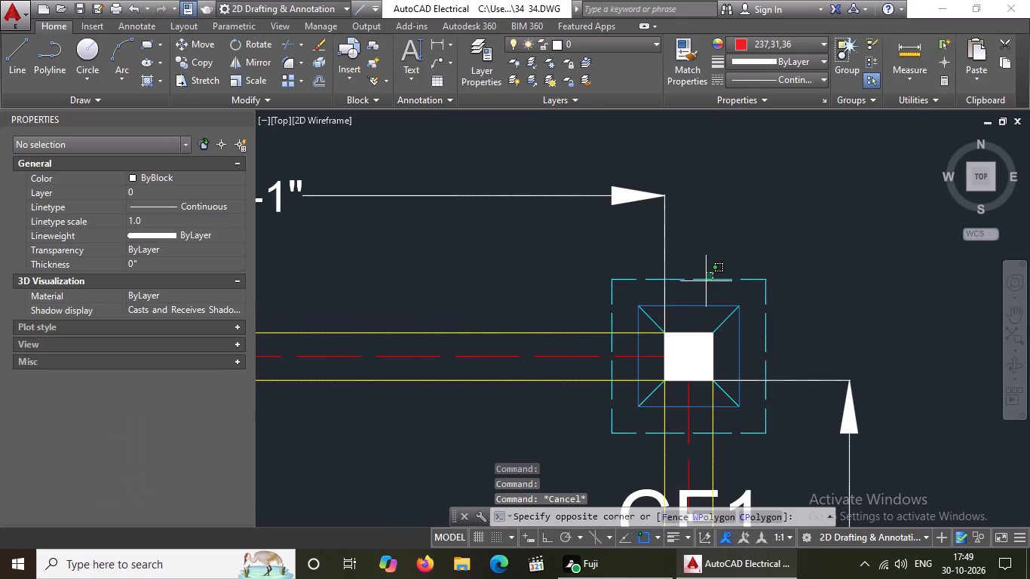
click(705, 283)
click(169, 219)
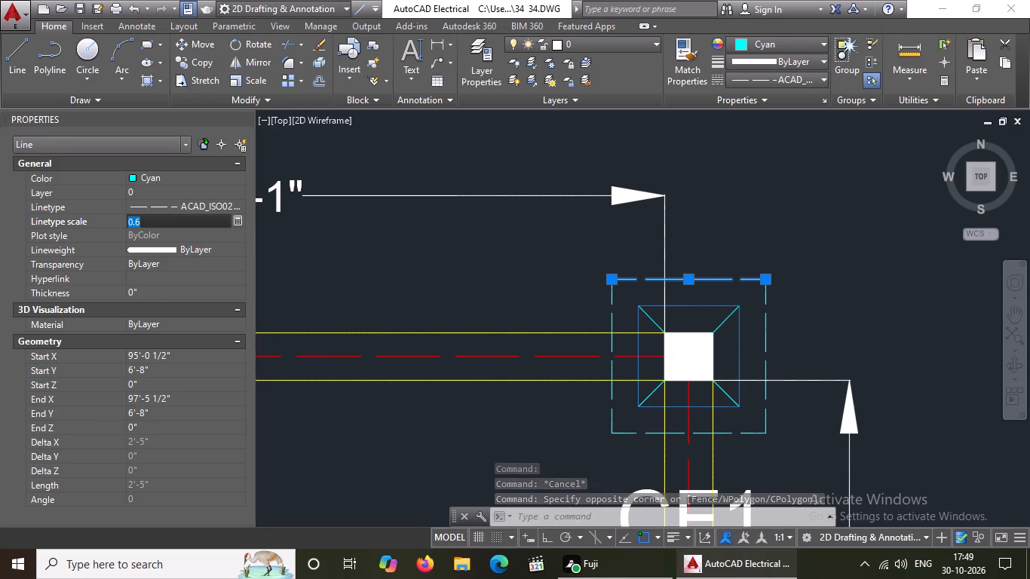
key(BackSpace)
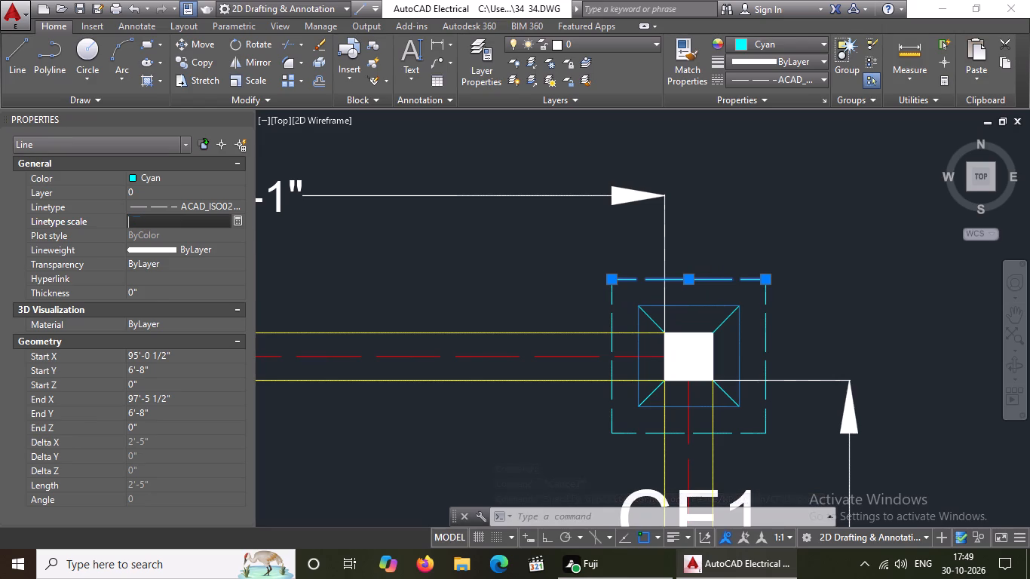
key(BackSpace)
text(0.5)
key(Return)
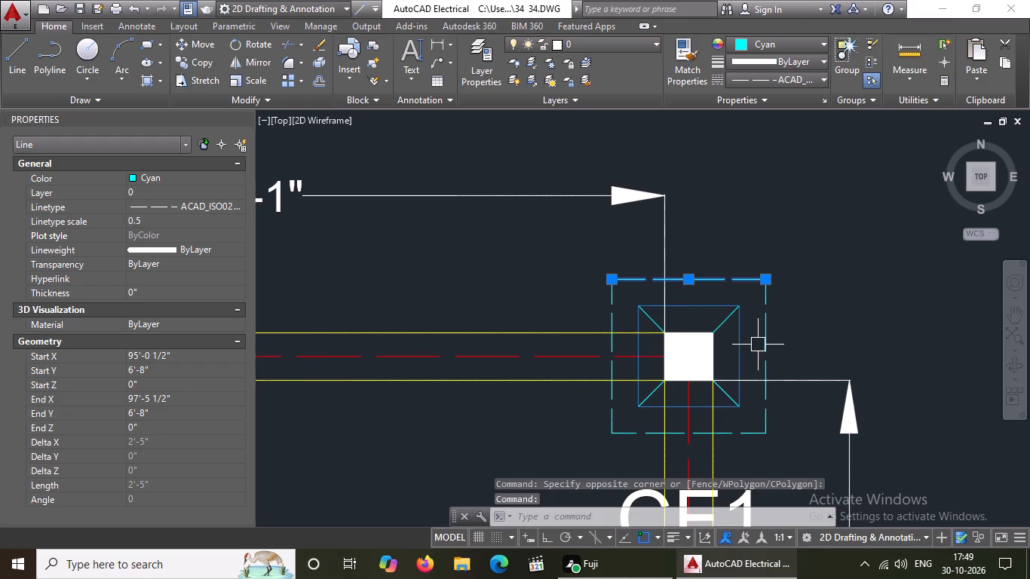
Set the linetype scale of the dashed east edge of the northeast corner CF1 footing to 0.5.
click(758, 345)
click(760, 332)
double_click(762, 331)
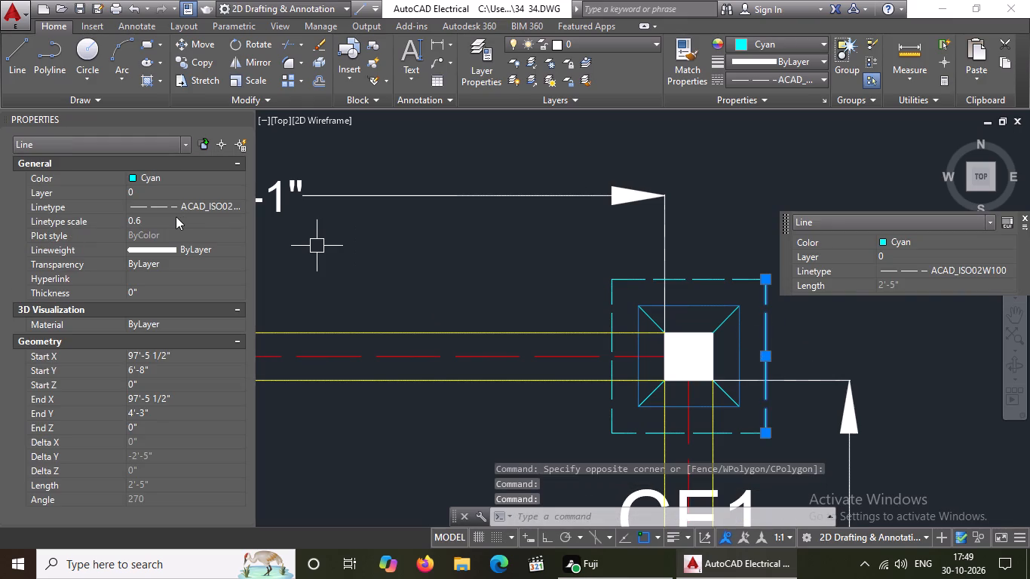
click(175, 217)
key(BackSpace)
key(BackSpace)
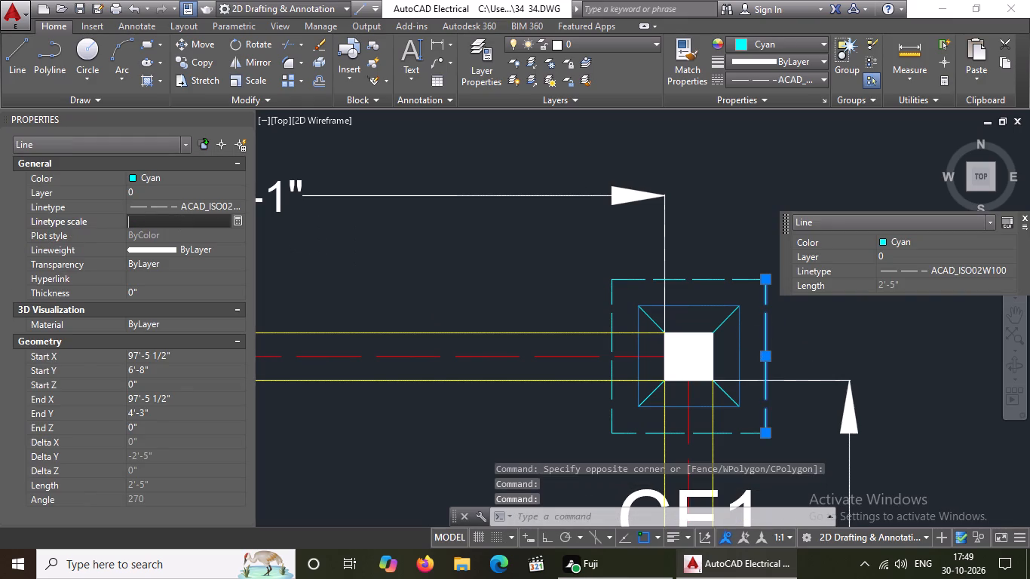
text(0.5)
key(Return)
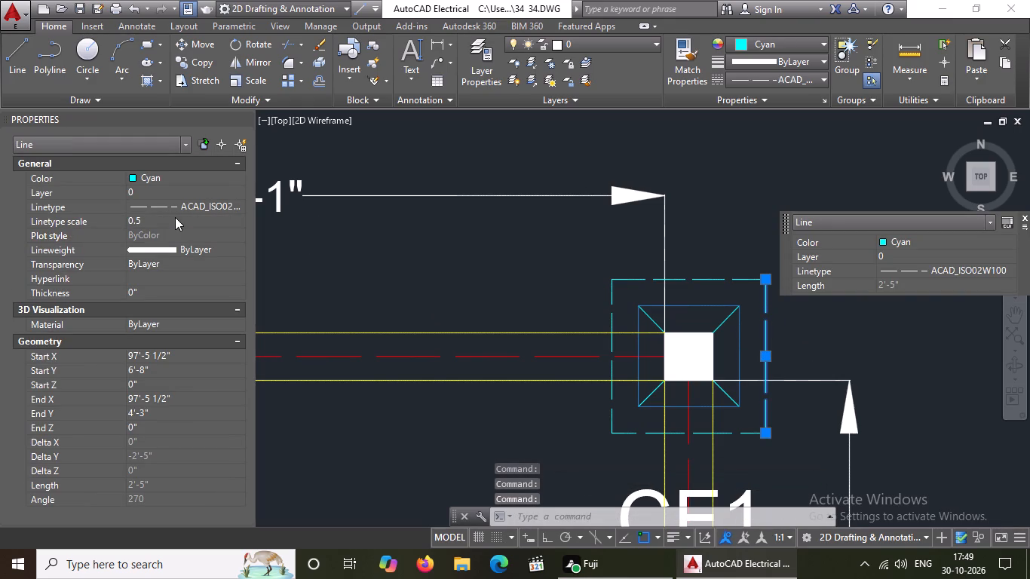
key(Escape)
Set the linetype scale of the dashed south edge of the northeast corner CF1 footing to 0.5.
click(639, 430)
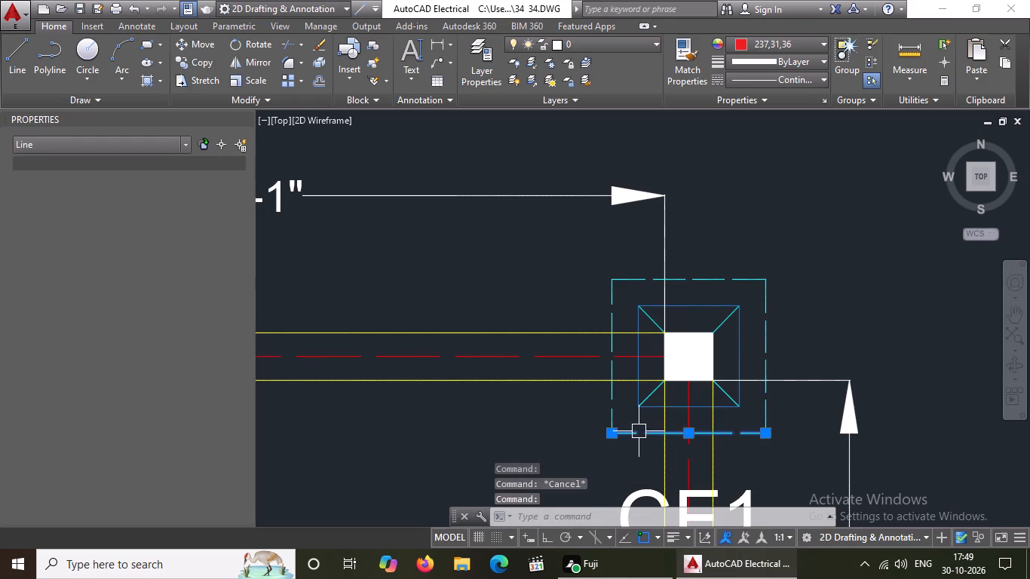
click(151, 214)
key(BackSpace)
key(BackSpace)
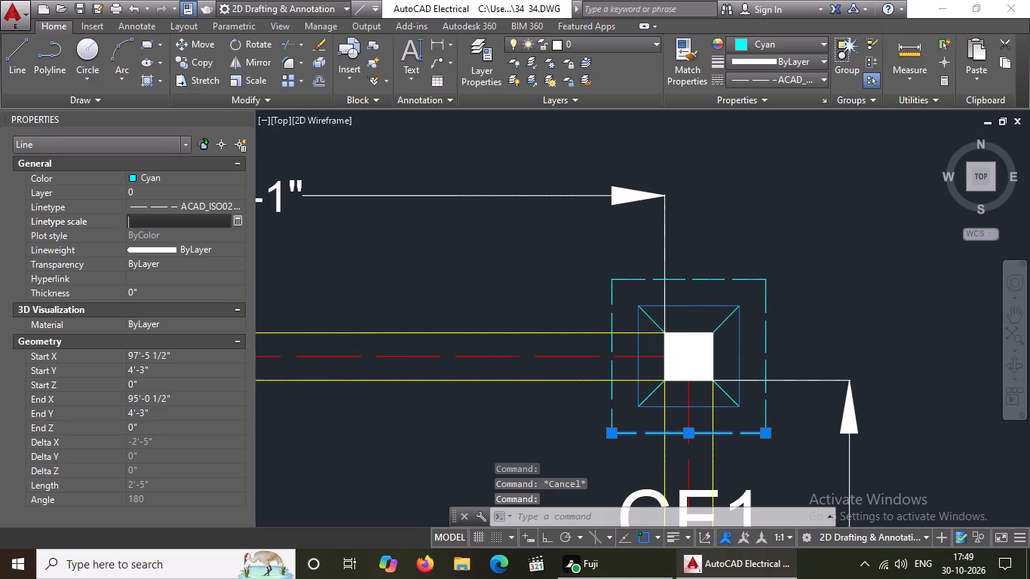
text(0.5)
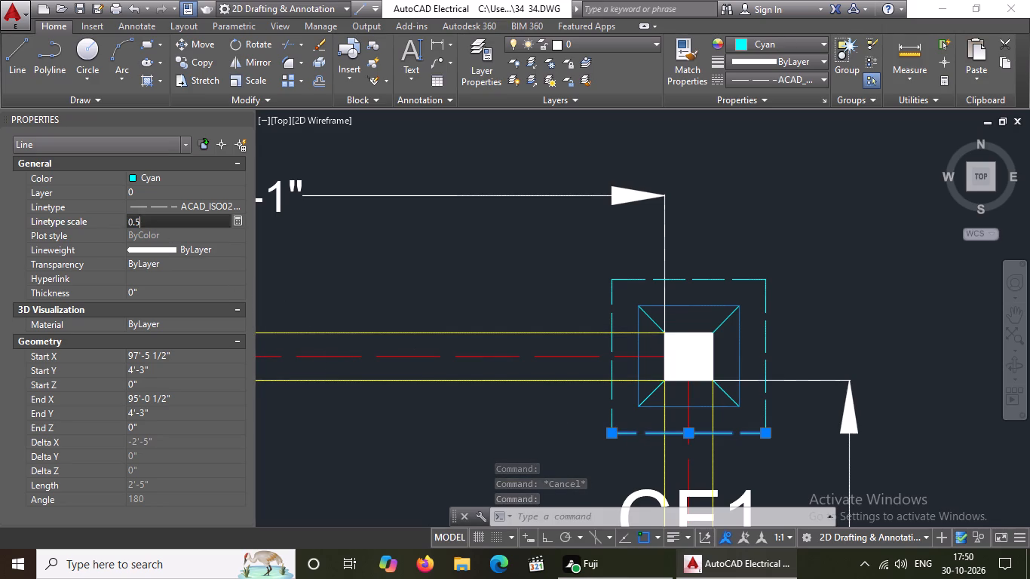
key(Return)
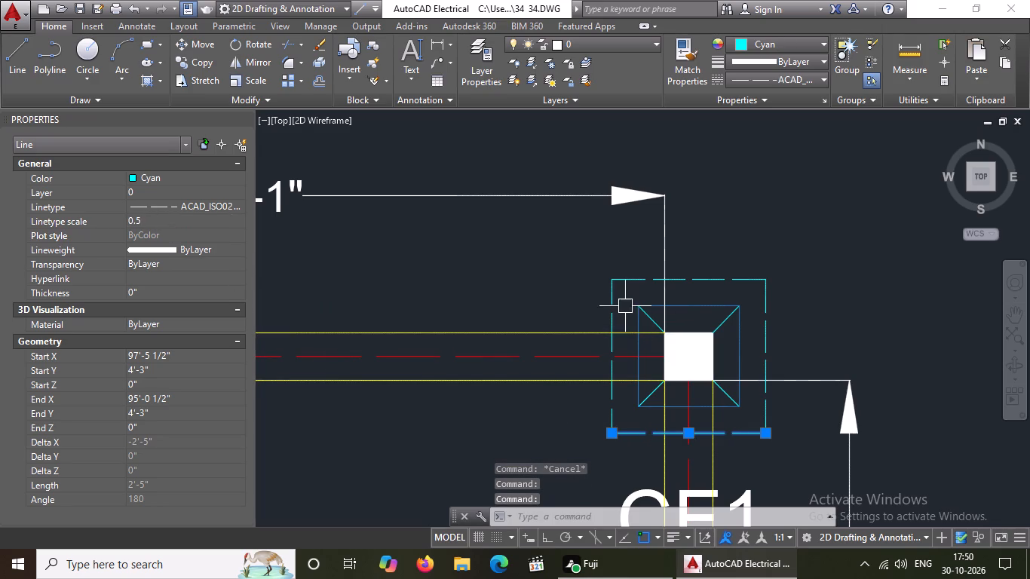
key(Escape)
Set the linetype scale of the northeast corner CF1 footing's dashed west edge to 0.5 and check its north and east edges.
click(605, 307)
click(618, 305)
click(609, 318)
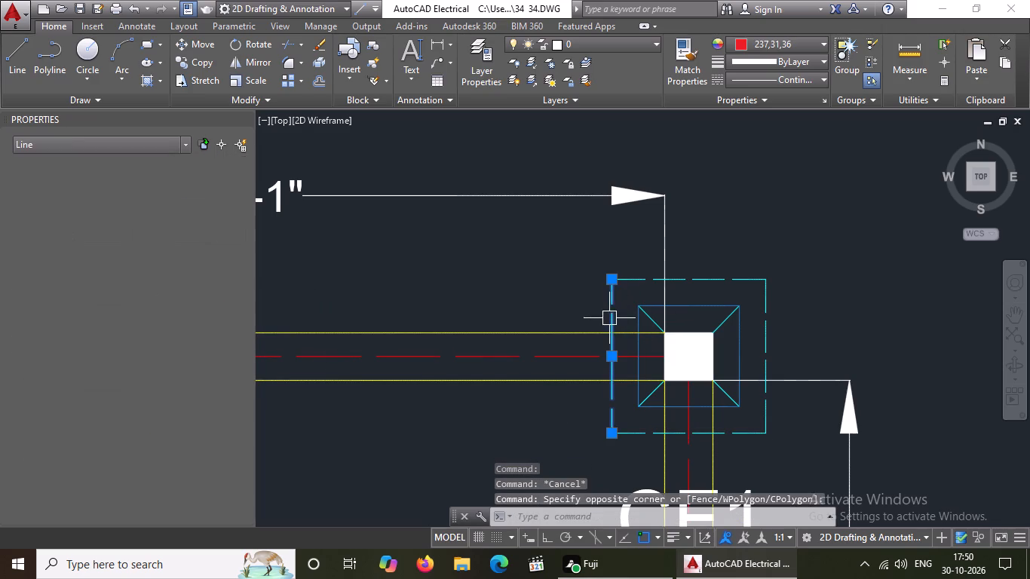
click(161, 217)
key(BackSpace)
key(BackSpace)
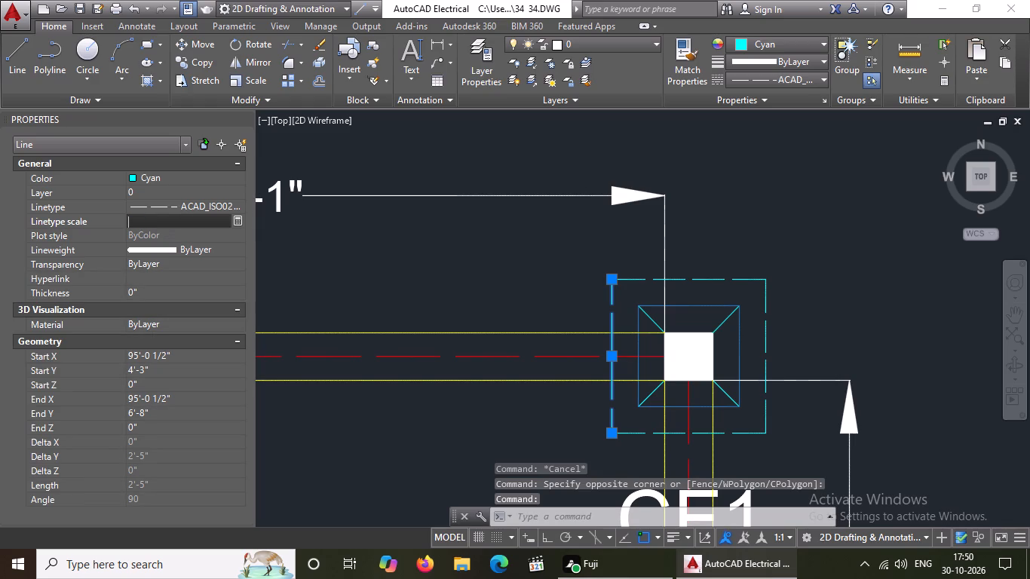
text(0.5)
key(Return)
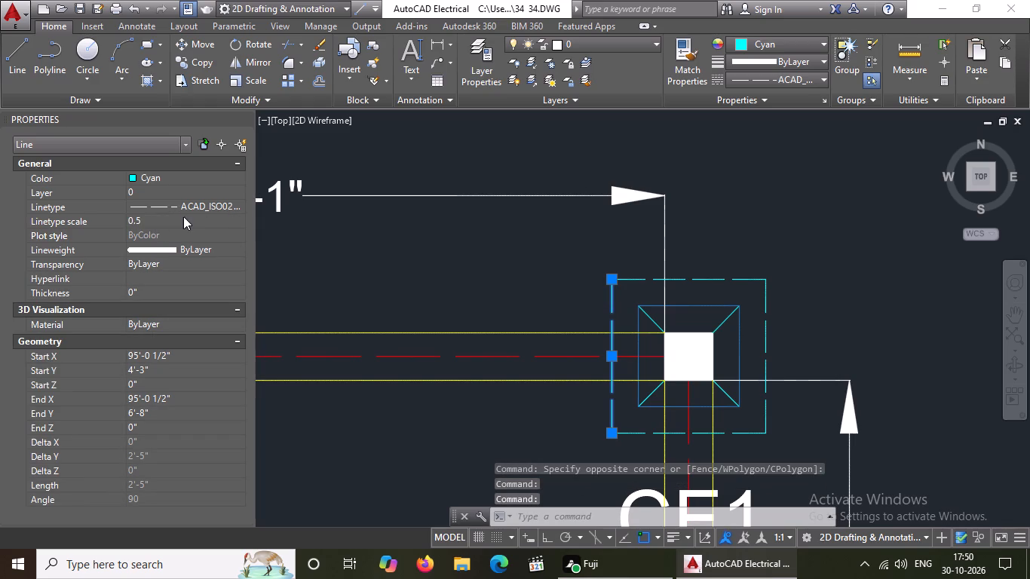
click(700, 280)
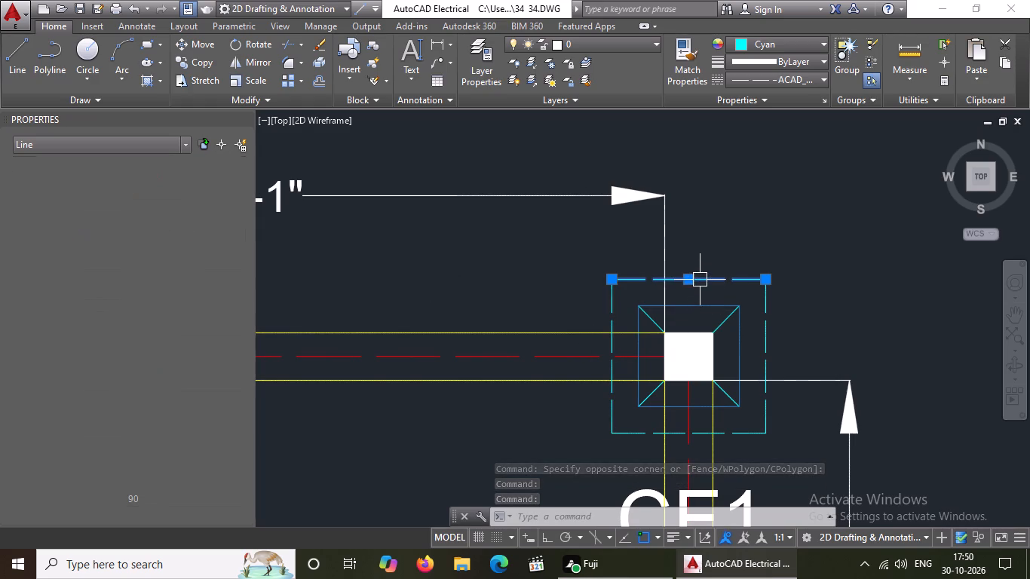
click(765, 341)
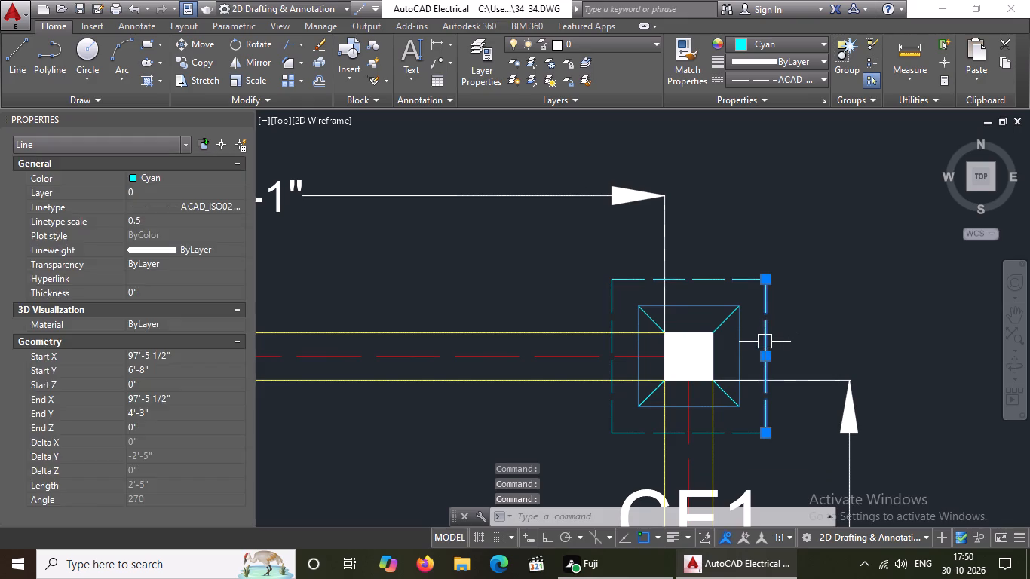
key(Escape)
scroll(759, 339, down, 3)
scroll(762, 401, down, 3)
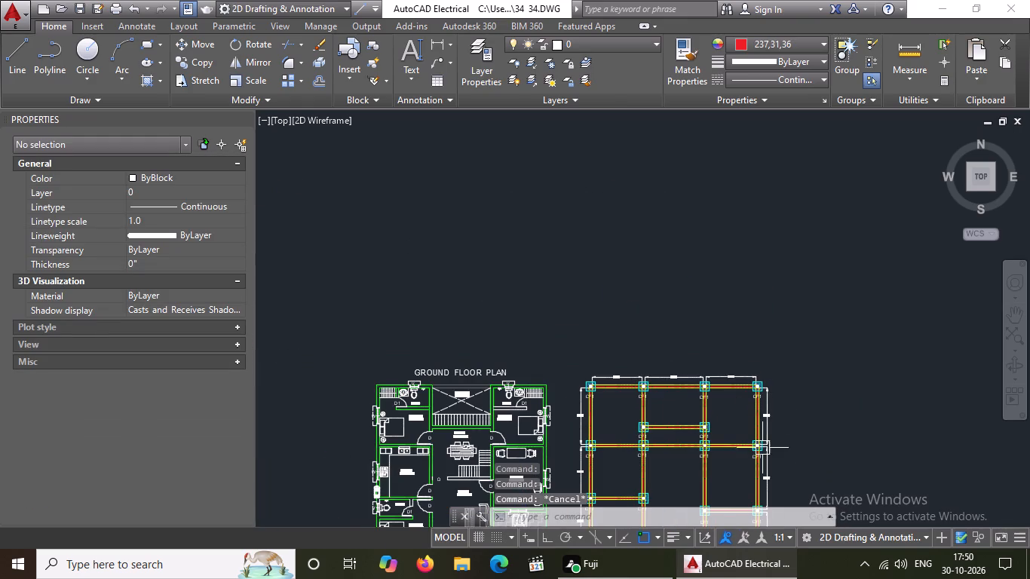
Set the linetype scale to 0.5 on the dashed north edge of the CF1 footing at the short upper inner beam's west end.
scroll(697, 440, up, 3)
scroll(478, 388, down, 2)
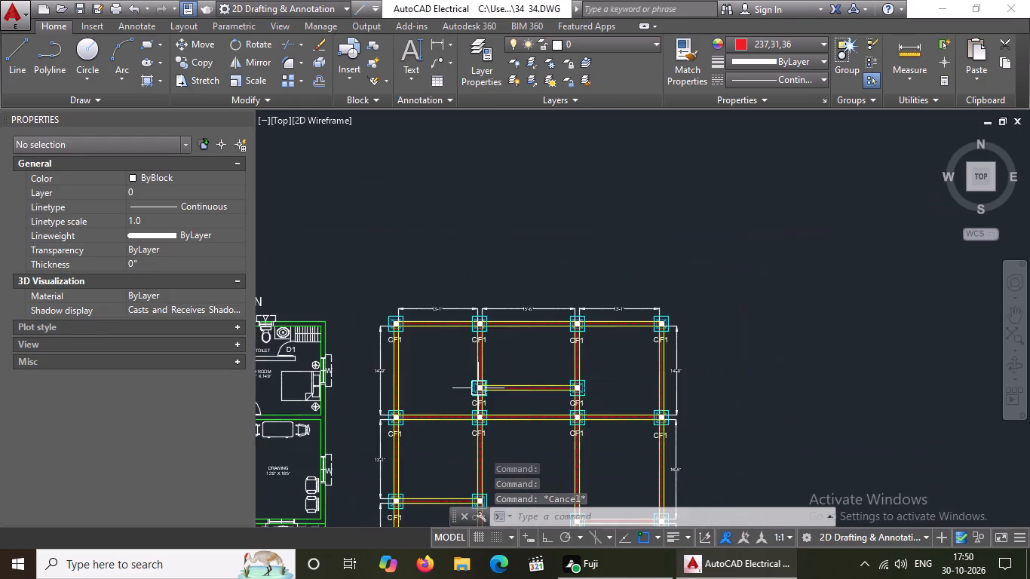
scroll(480, 391, up, 5)
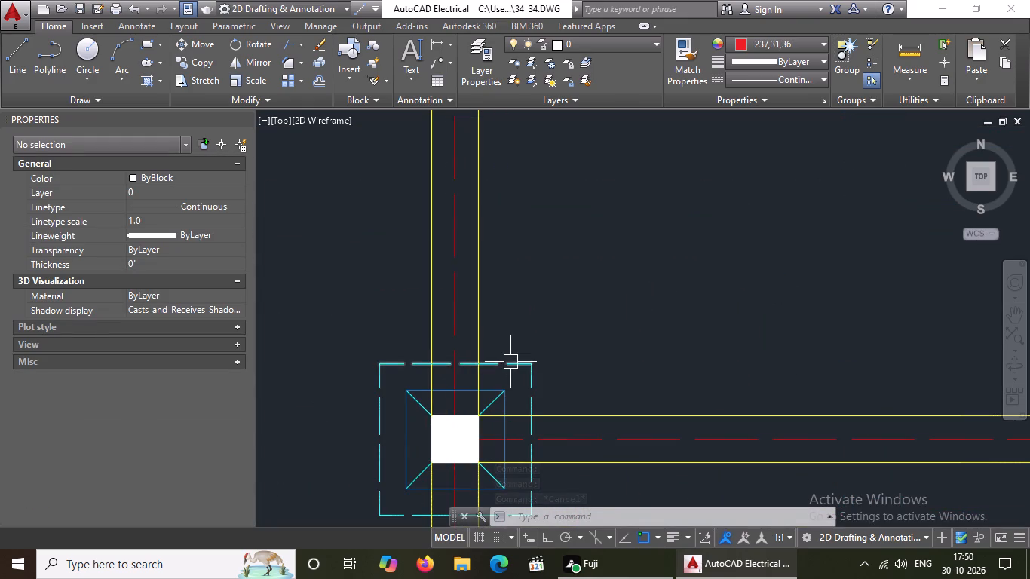
click(510, 362)
click(159, 213)
click(159, 218)
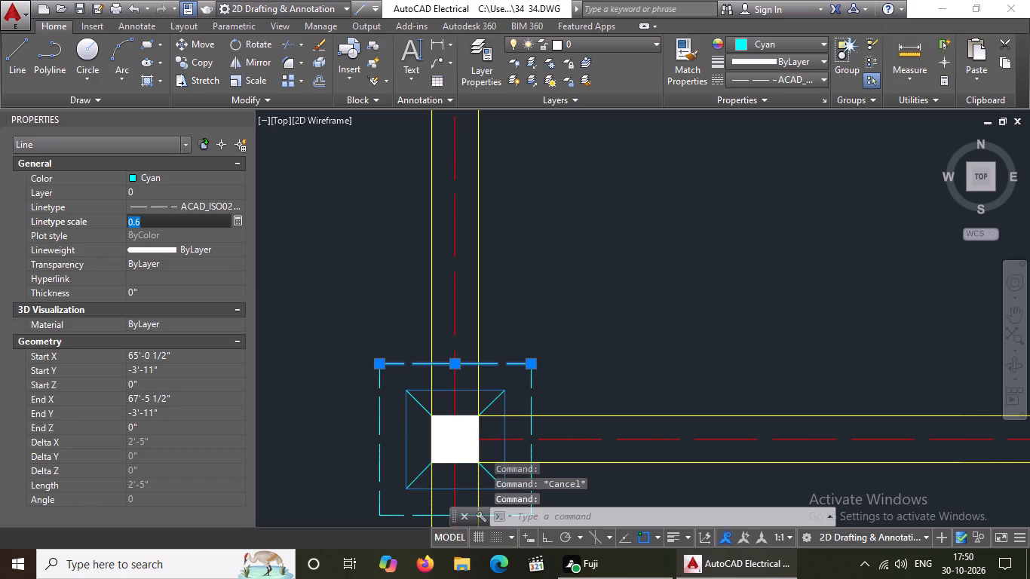
key(BackSpace)
key(BackSpace)
text(0.5)
key(Return)
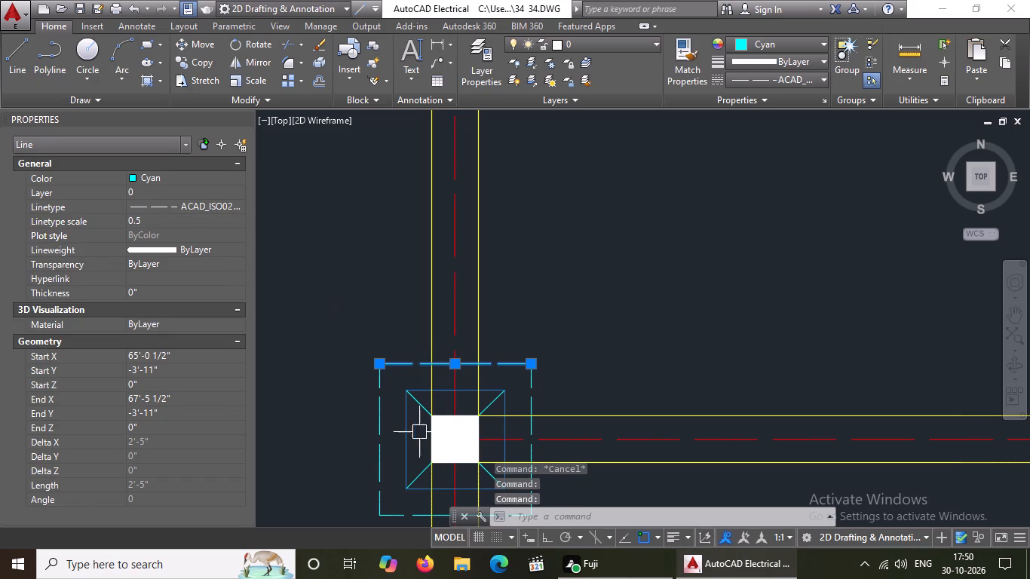
Set the linetype scale of the dashed west edge of the inner beam's west-end CF1 footing to 0.5.
click(373, 413)
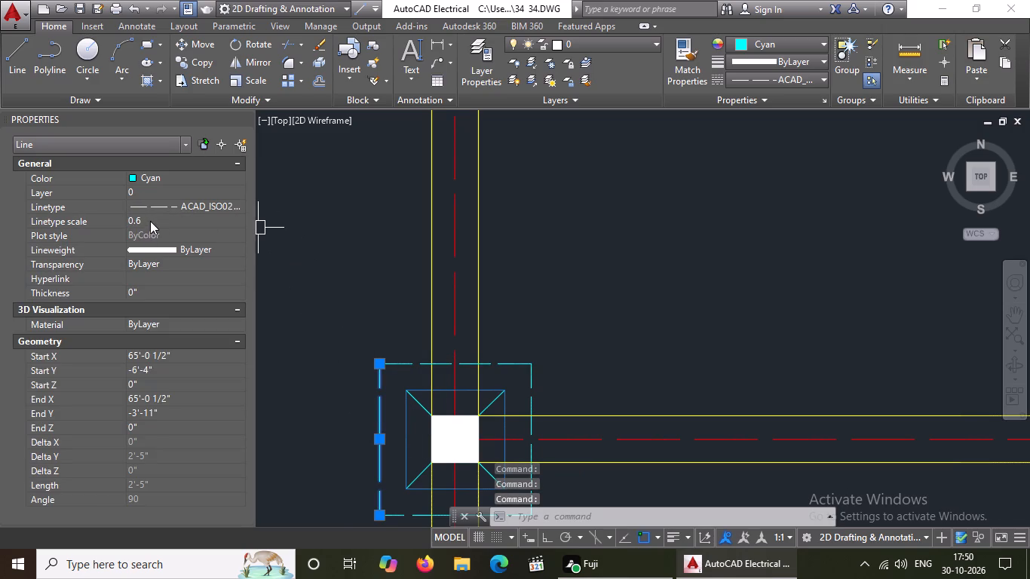
click(150, 221)
text(0.5)
key(Return)
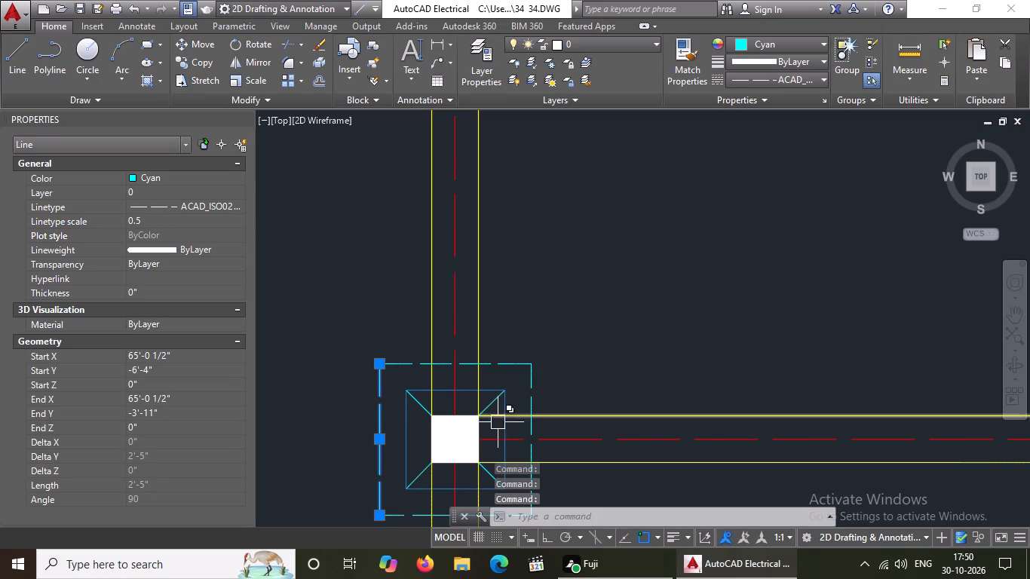
Set the linetype scale of the dashed south edge of the inner beam's west-end CF1 footing to 0.5.
scroll(494, 357, down, 2)
scroll(498, 433, up, 2)
key(Escape)
click(492, 400)
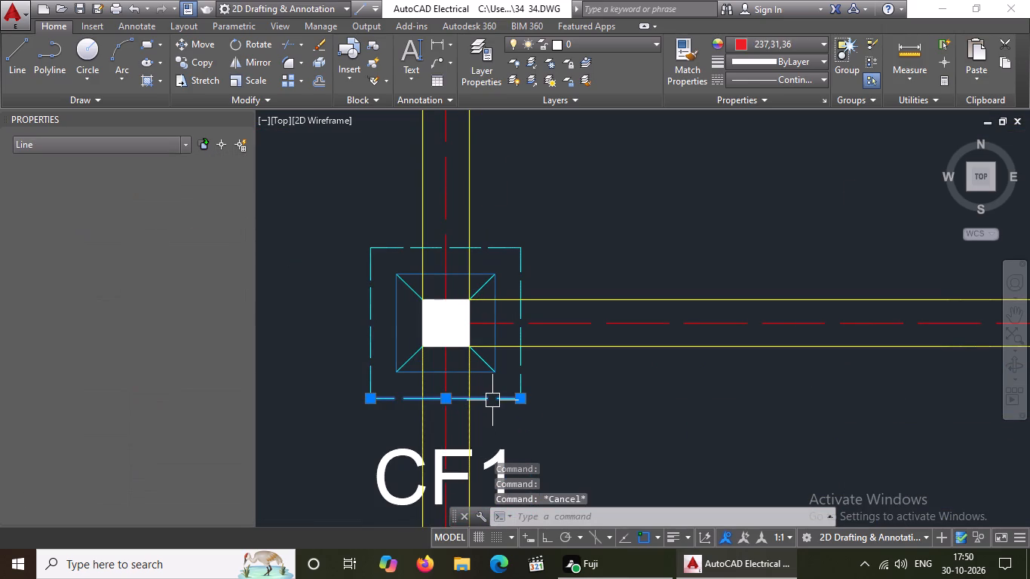
click(167, 221)
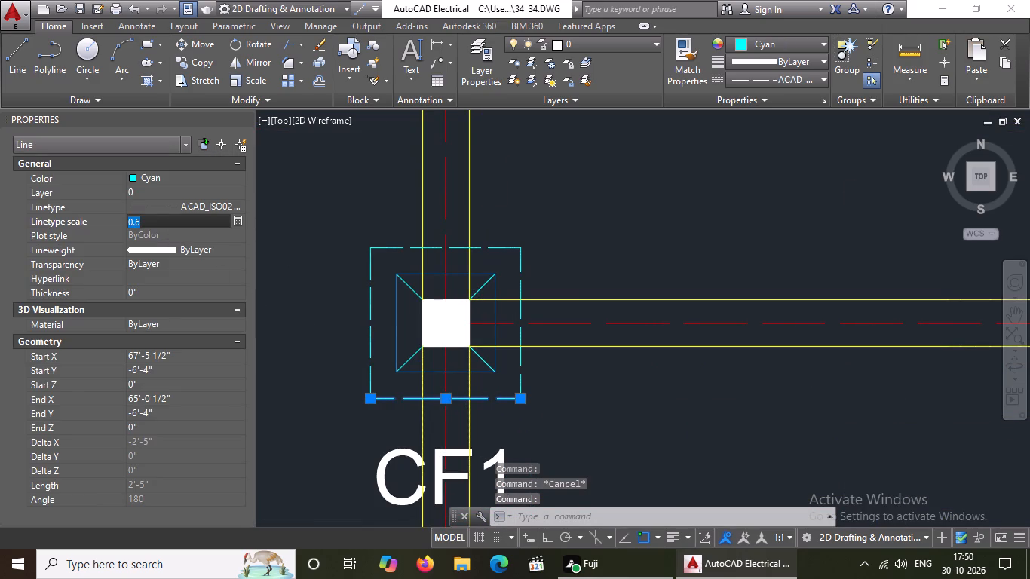
key(BackSpace)
key(BackSpace)
text(0.5)
key(Return)
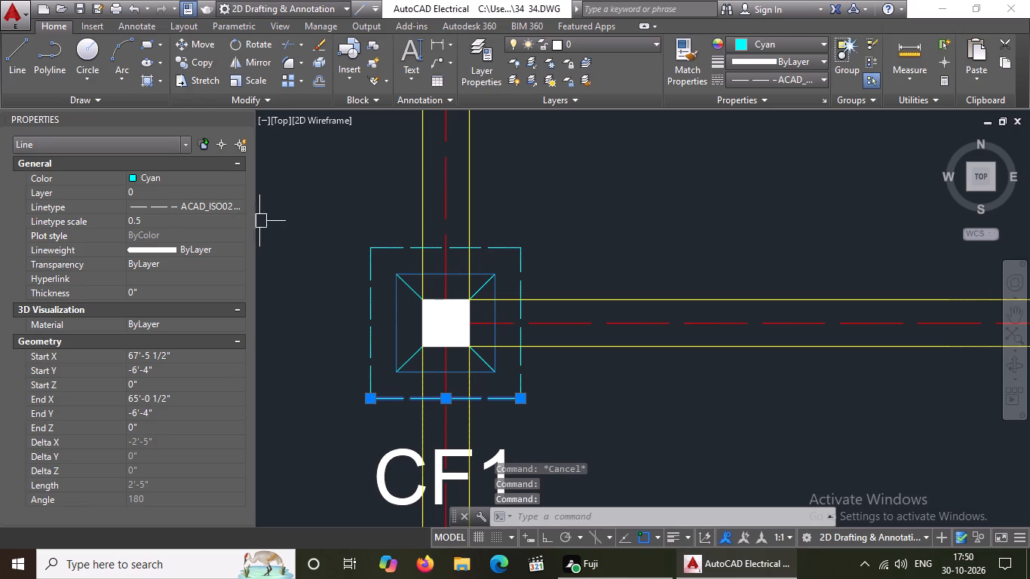
Set the linetype scale of the inner beam's west-end CF1 footing's dashed east edge to 0.5 and check its south and north edges.
click(519, 274)
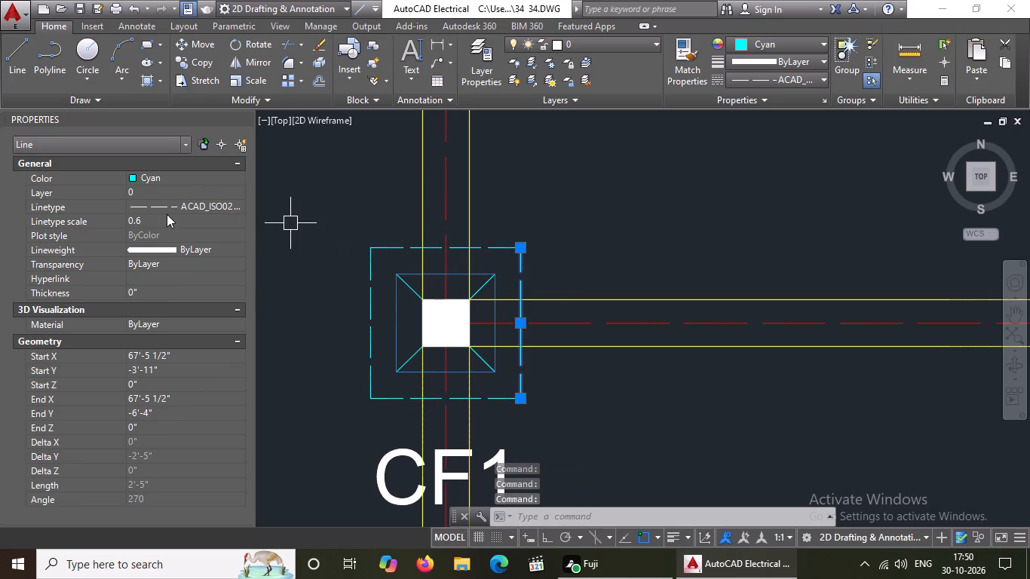
click(167, 220)
key(BackSpace)
key(BackSpace)
key(BackSpace)
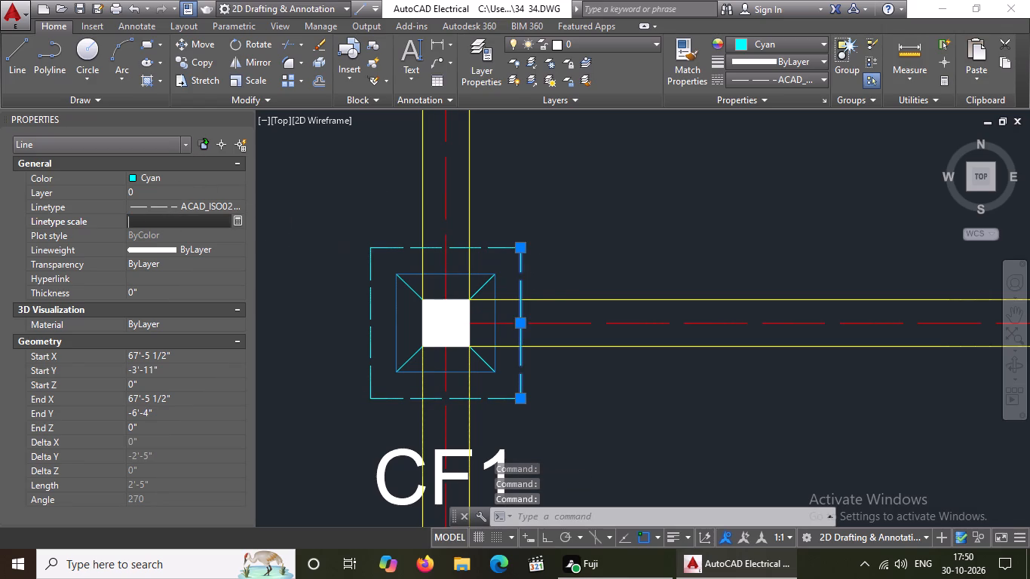
text(0.5)
key(Return)
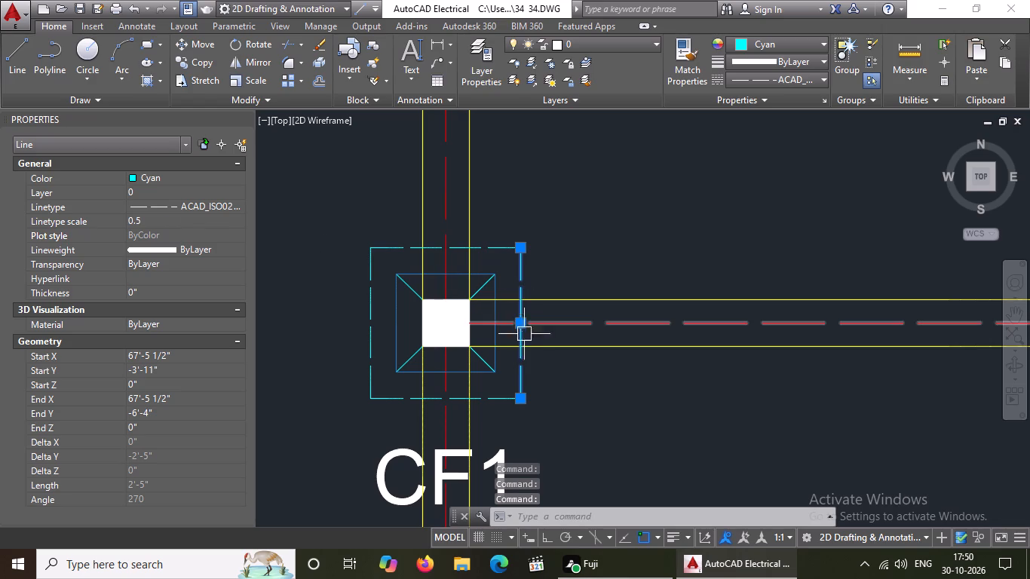
click(494, 397)
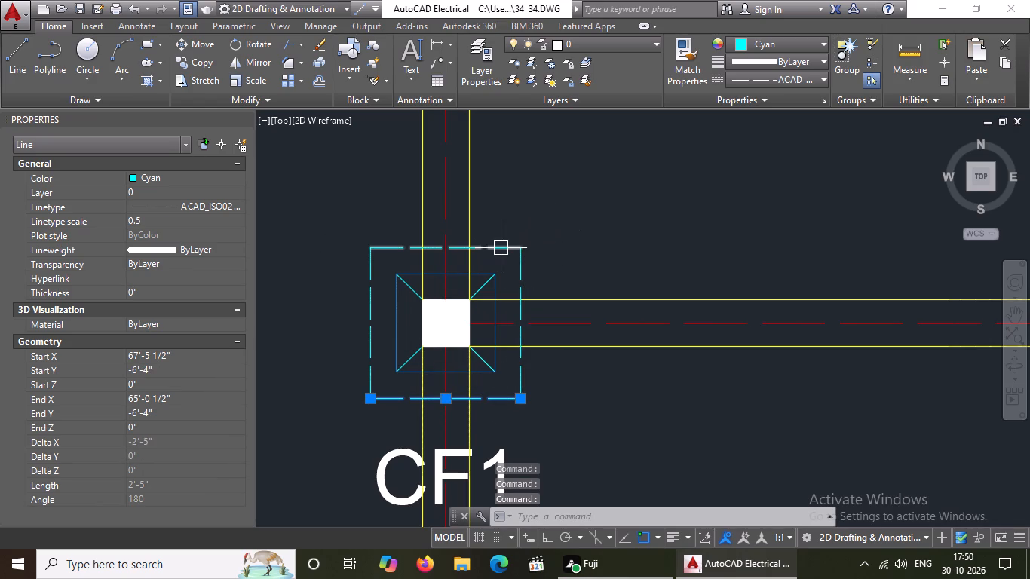
click(500, 249)
Set the linetype scale to 0.5 on the dashed north edge of the CF1 footing at the inner beam's east end.
scroll(477, 294, down, 4)
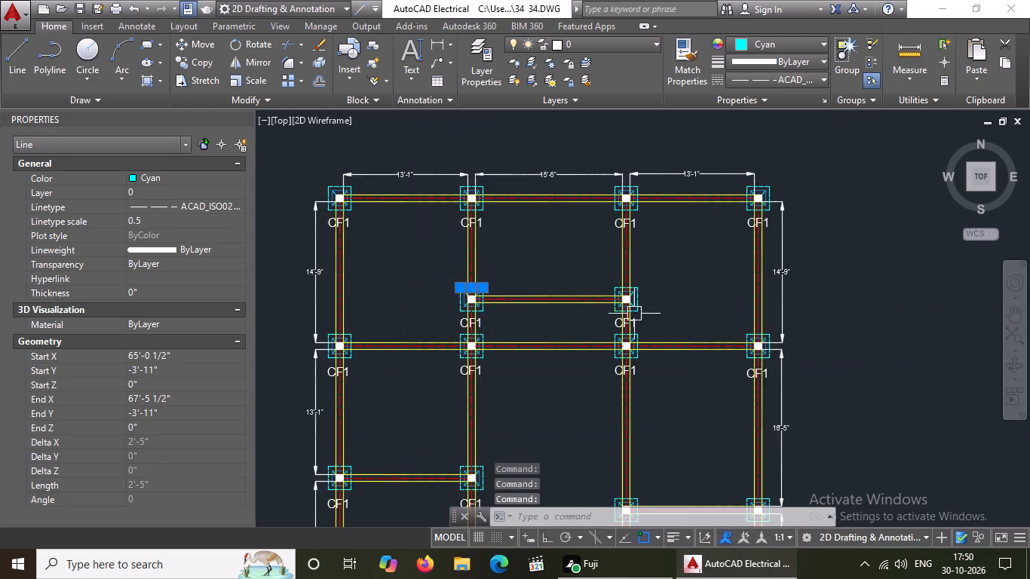
scroll(634, 277, up, 4)
click(633, 345)
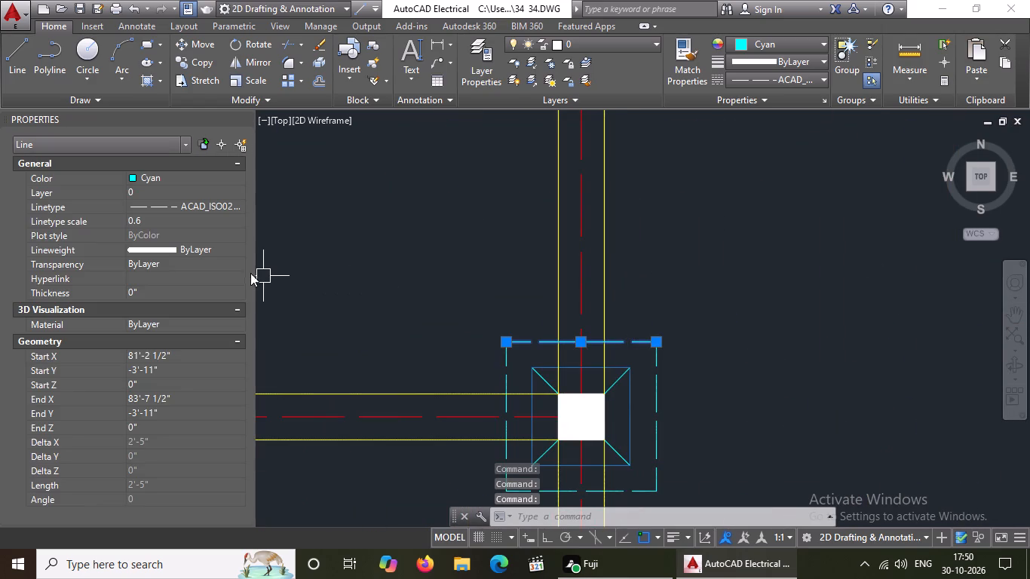
click(150, 219)
key(BackSpace)
key(BackSpace)
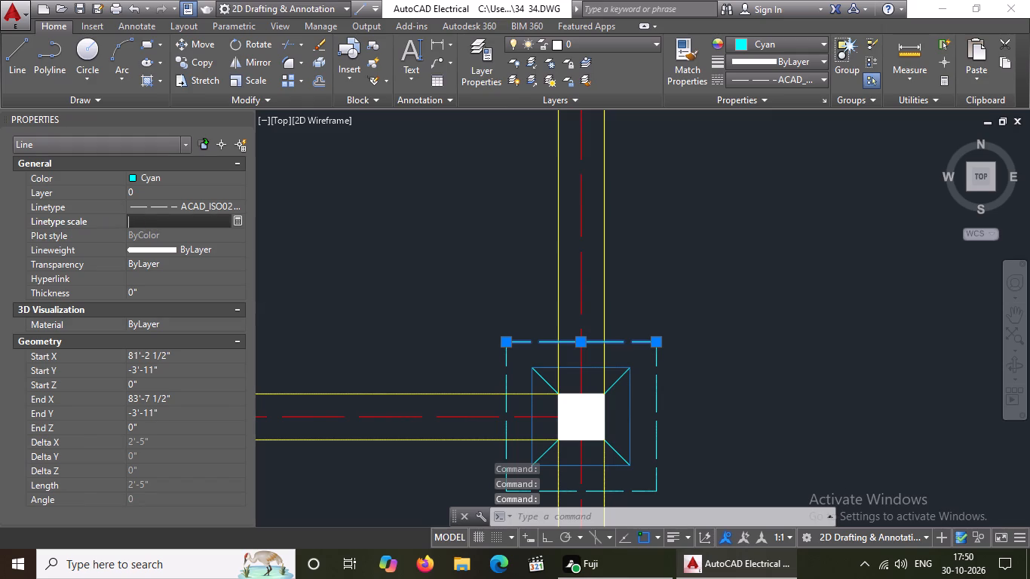
text(0.5)
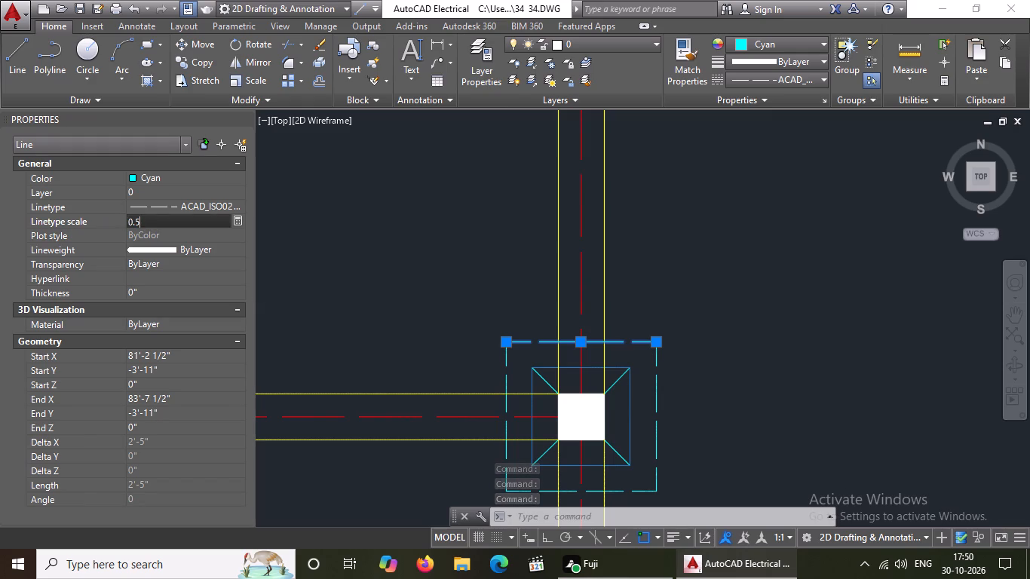
key(Return)
Set the linetype scale of the dashed east edge of the inner beam's east-end CF1 footing to 0.5.
click(645, 383)
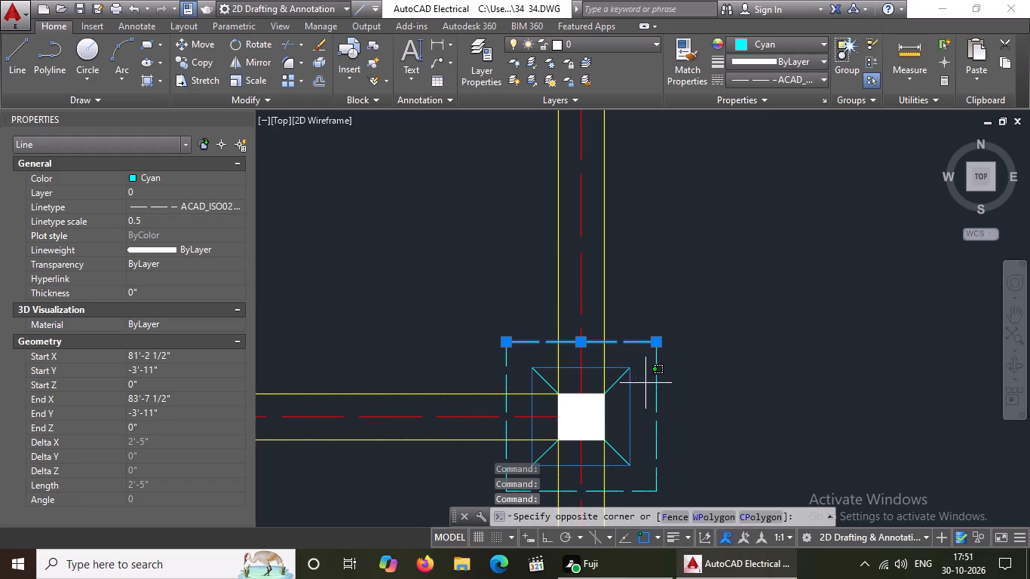
click(656, 388)
click(657, 384)
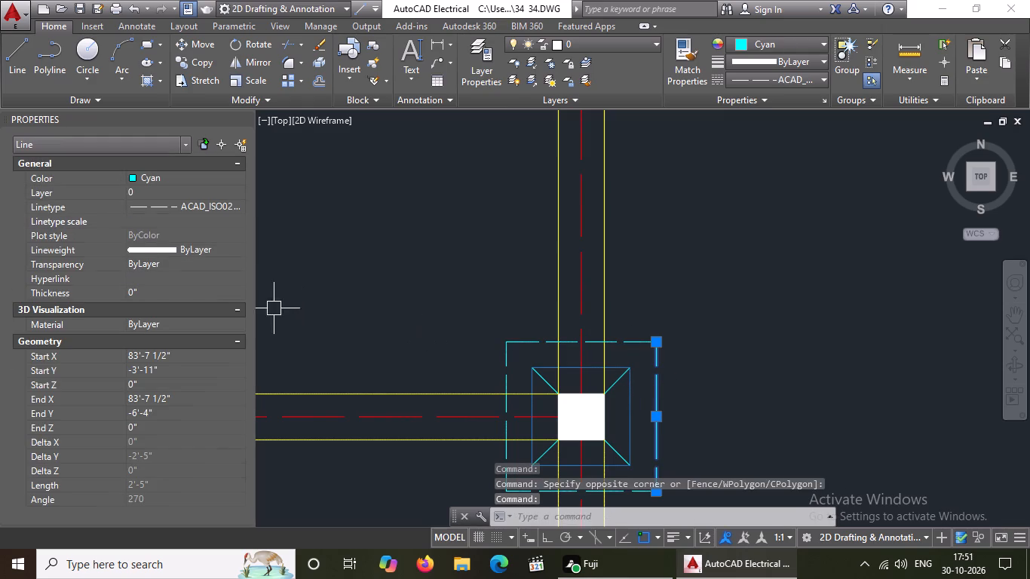
click(146, 223)
key(BackSpace)
key(BackSpace)
text(0.5)
key(Return)
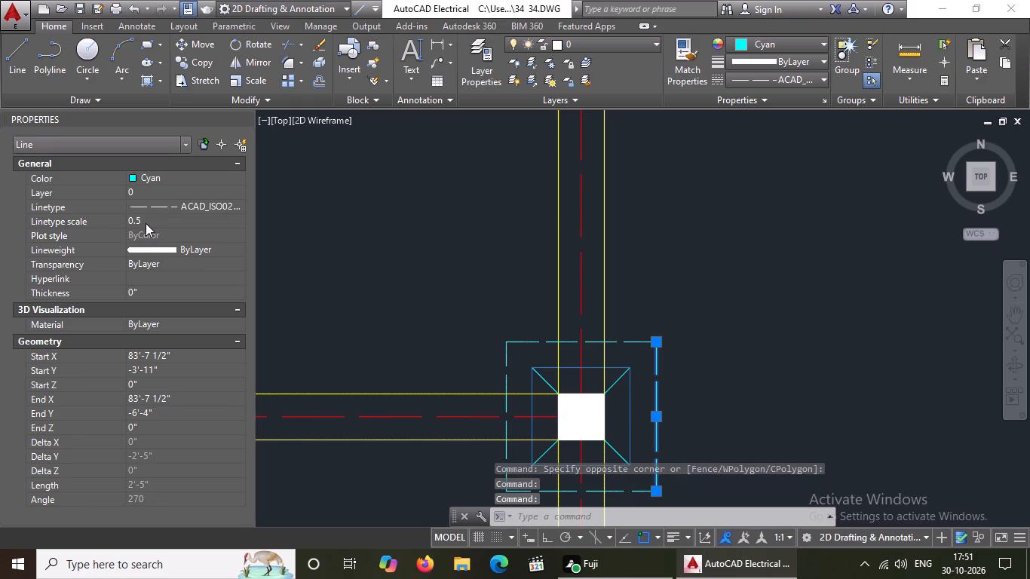
key(Escape)
Set the linetype scale of the dashed south edge of the inner beam's east-end CF1 footing to 0.5.
scroll(700, 309, down, 1)
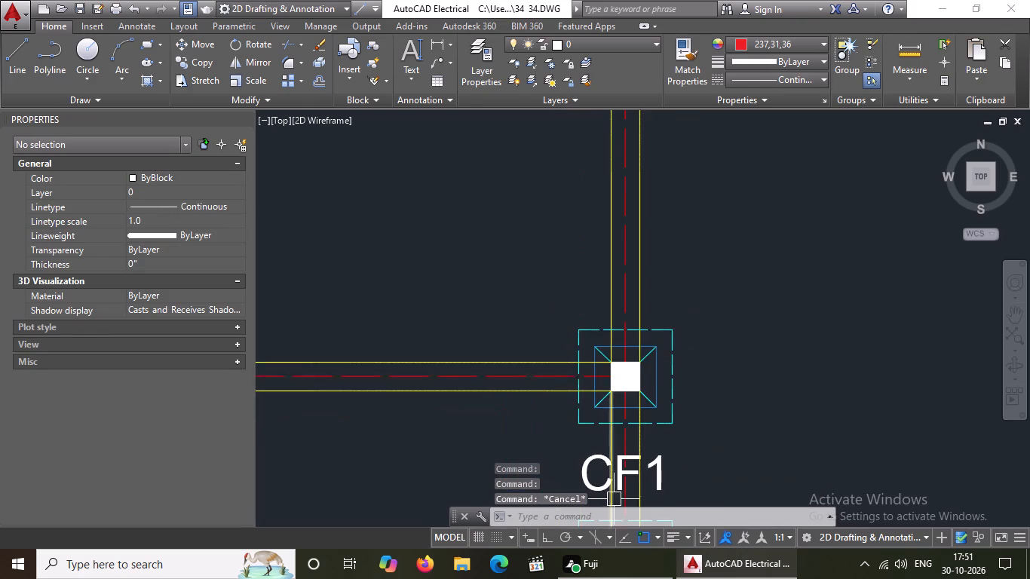
scroll(616, 494, up, 2)
click(726, 315)
click(154, 215)
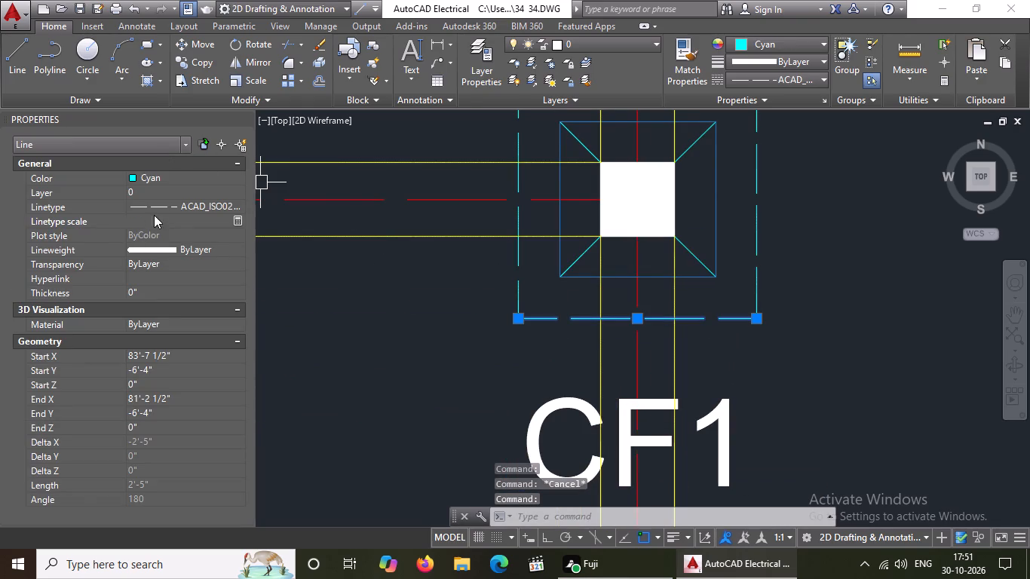
key(BackSpace)
key(BackSpace)
text(0.54)
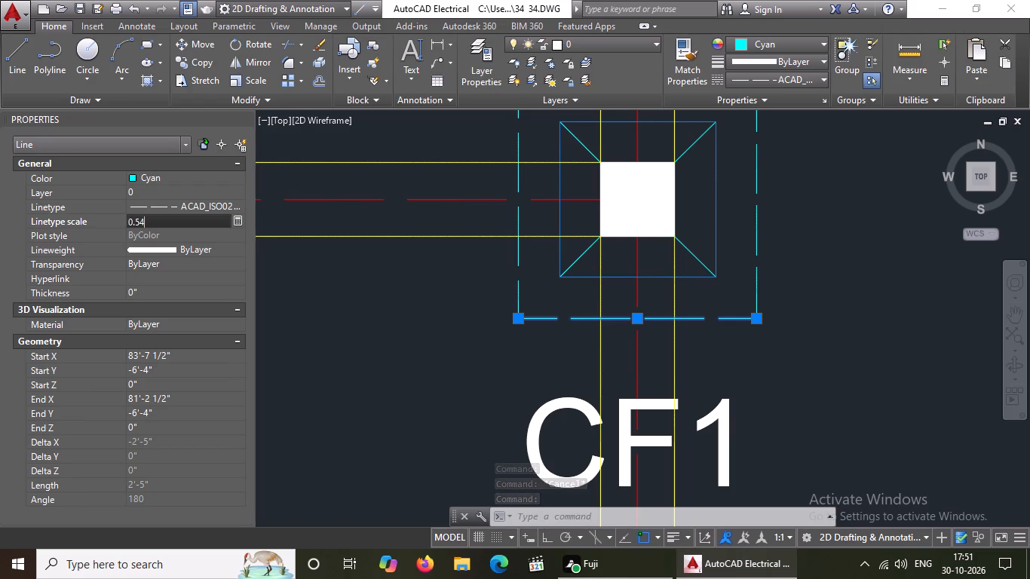
key(BackSpace)
key(Return)
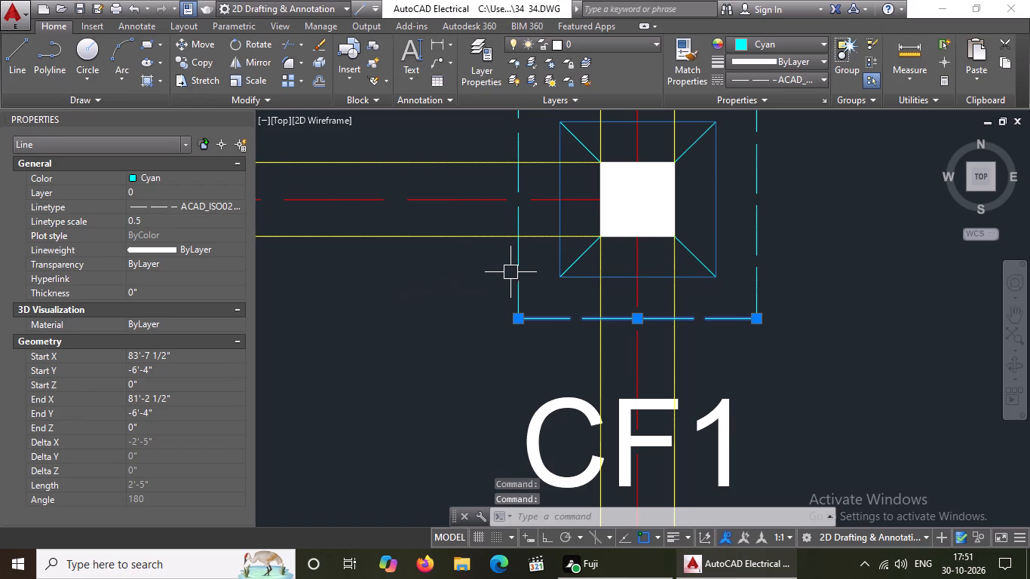
Set the linetype scale of the dashed west edge of the inner beam's east-end CF1 footing to 0.5.
click(515, 268)
click(165, 223)
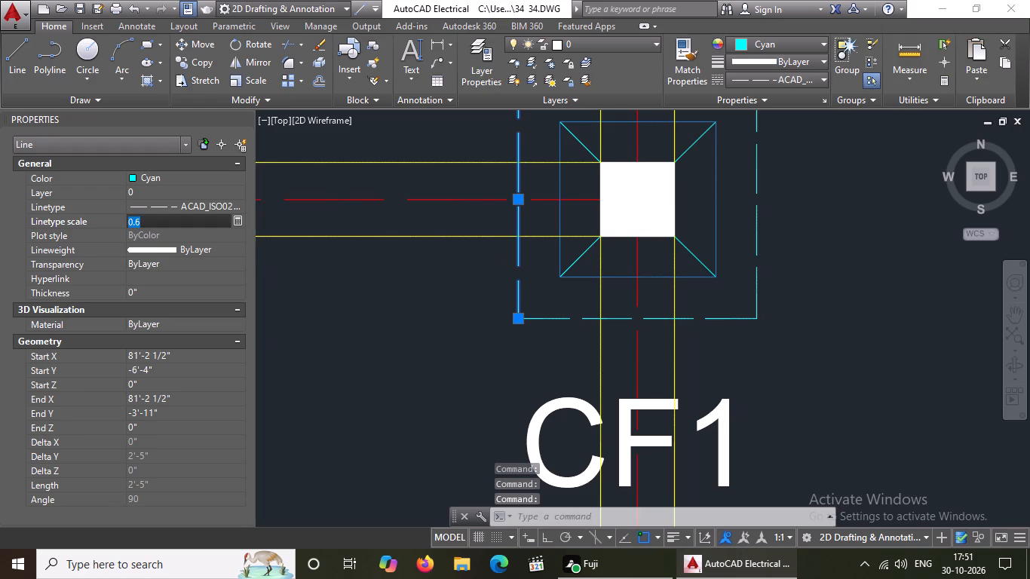
key(BackSpace)
key(BackSpace)
text(0.5)
key(Return)
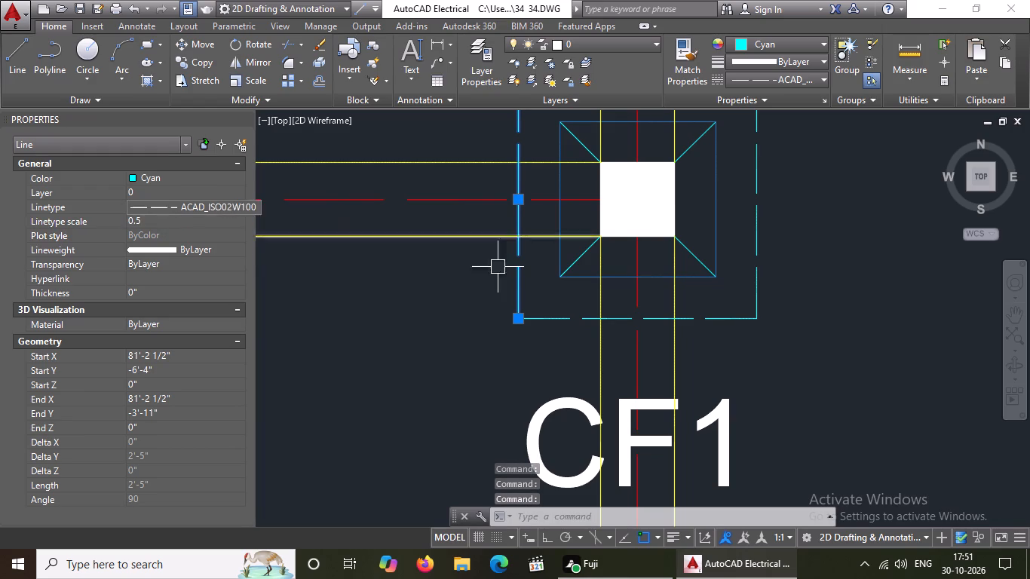
Check the linetype scale of the dashed edges on the CF1 footings at both ends of the short inner beam.
click(544, 322)
scroll(544, 322, down, 2)
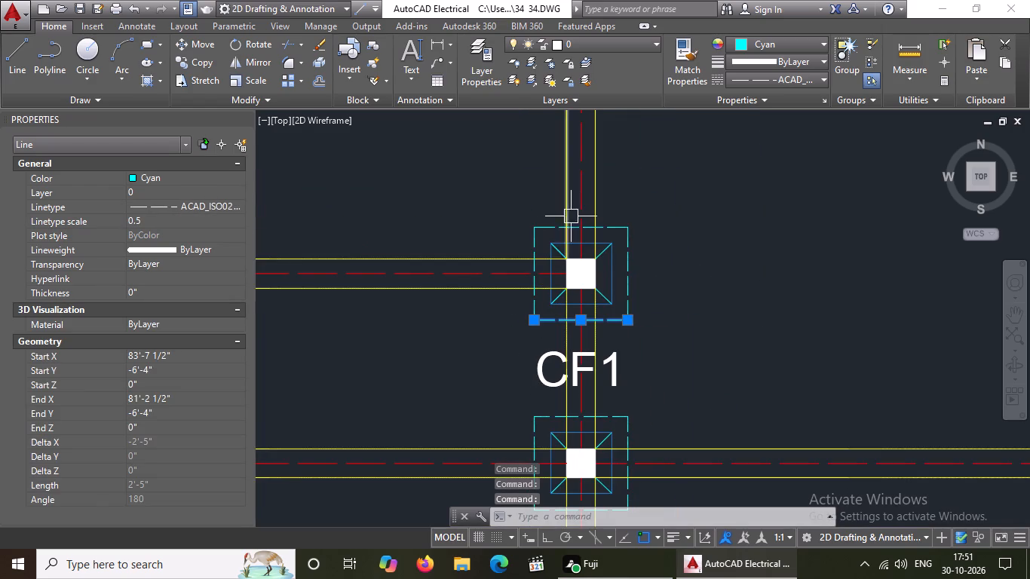
click(632, 228)
click(624, 229)
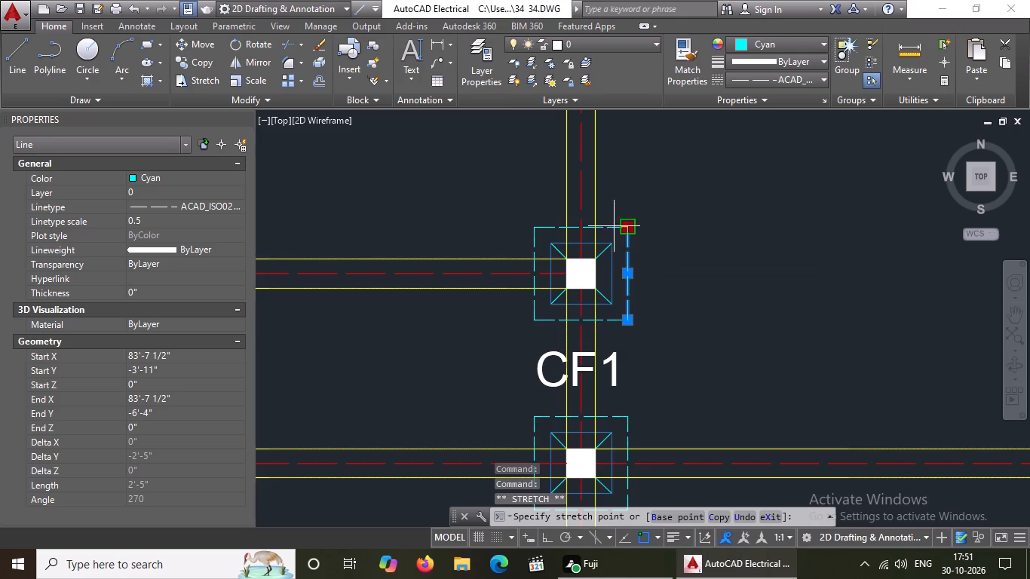
scroll(624, 225, down, 3)
key(Escape)
scroll(591, 238, up, 2)
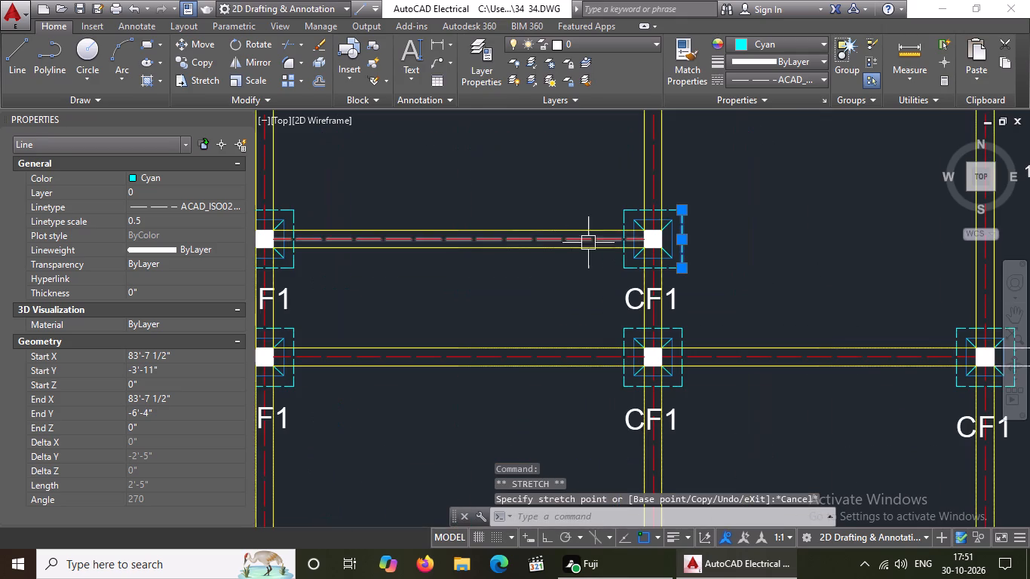
key(Escape)
scroll(531, 222, down, 2)
scroll(438, 230, up, 2)
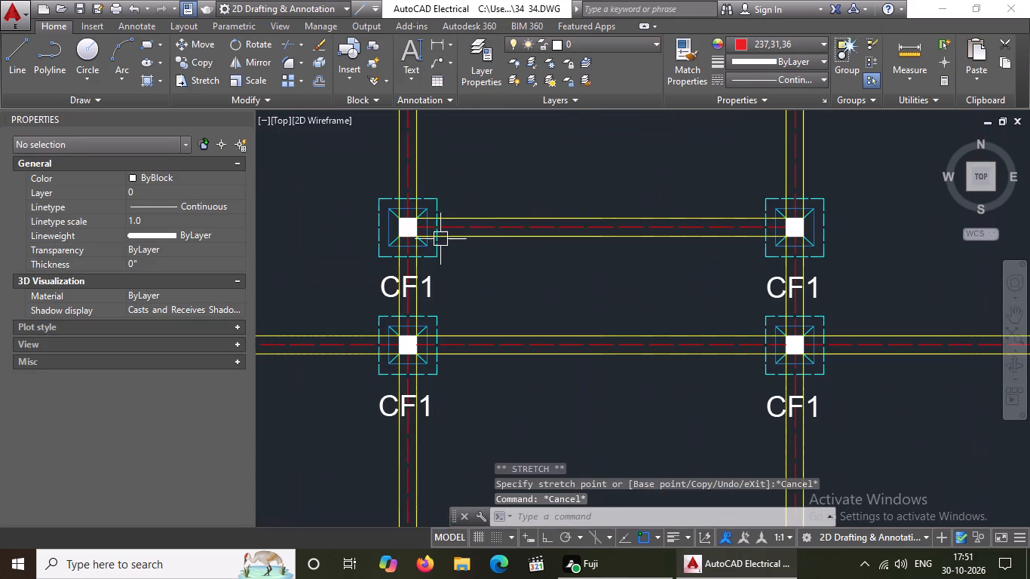
click(443, 249)
scroll(510, 275, down, 2)
key(Escape)
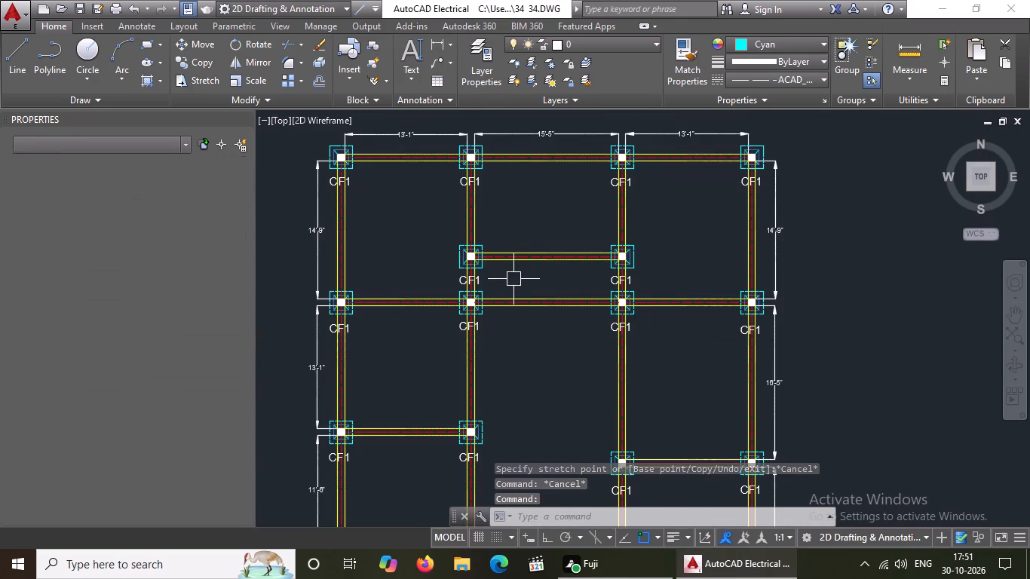
Set the linetype scale to 0.5 on the dashed north edge of the westernmost CF1 footing directly south of the northwest corner footing.
scroll(272, 291, up, 2)
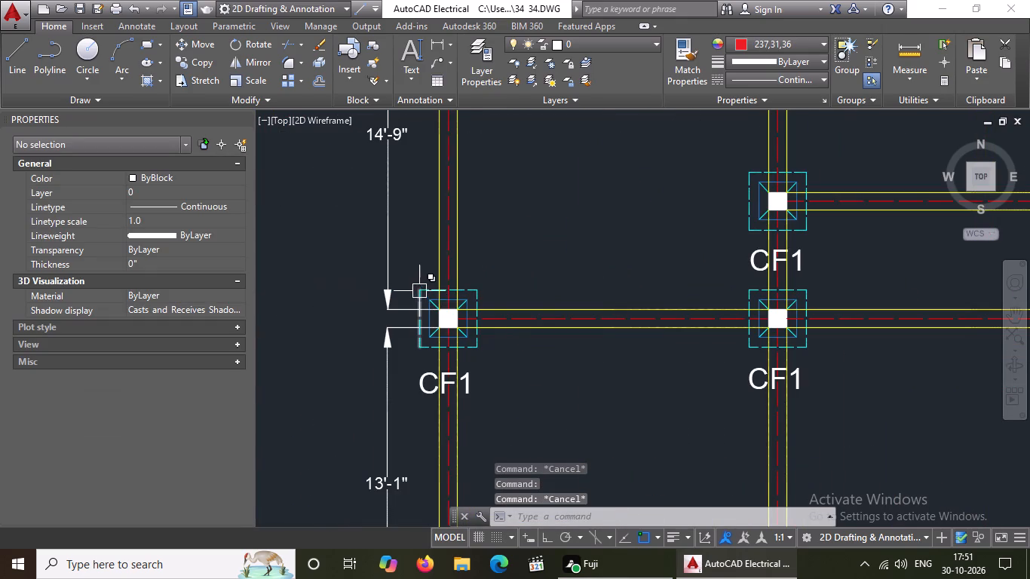
scroll(420, 291, up, 2)
click(429, 287)
click(153, 219)
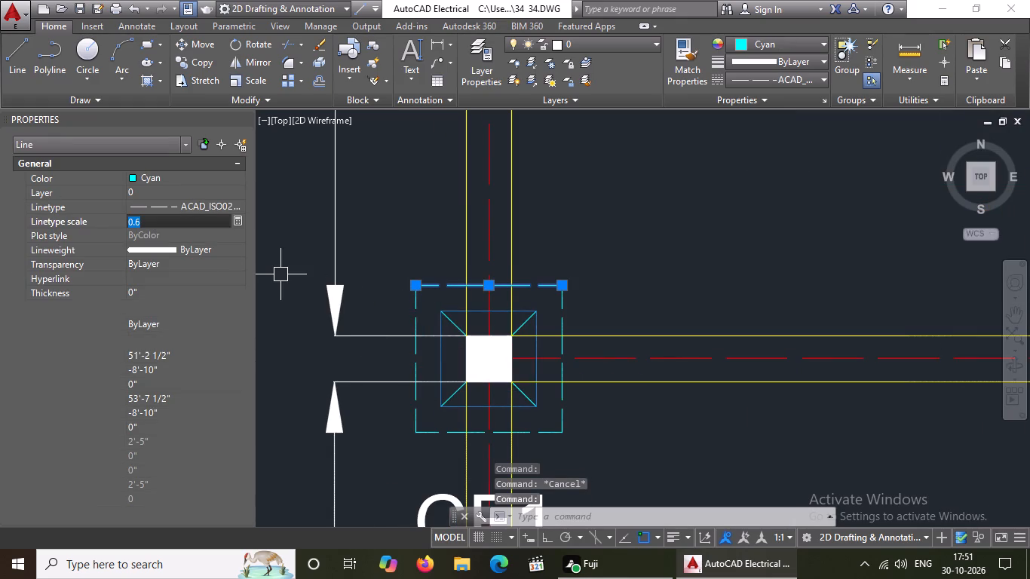
key(BackSpace)
key(BackSpace)
text(0.5)
key(Return)
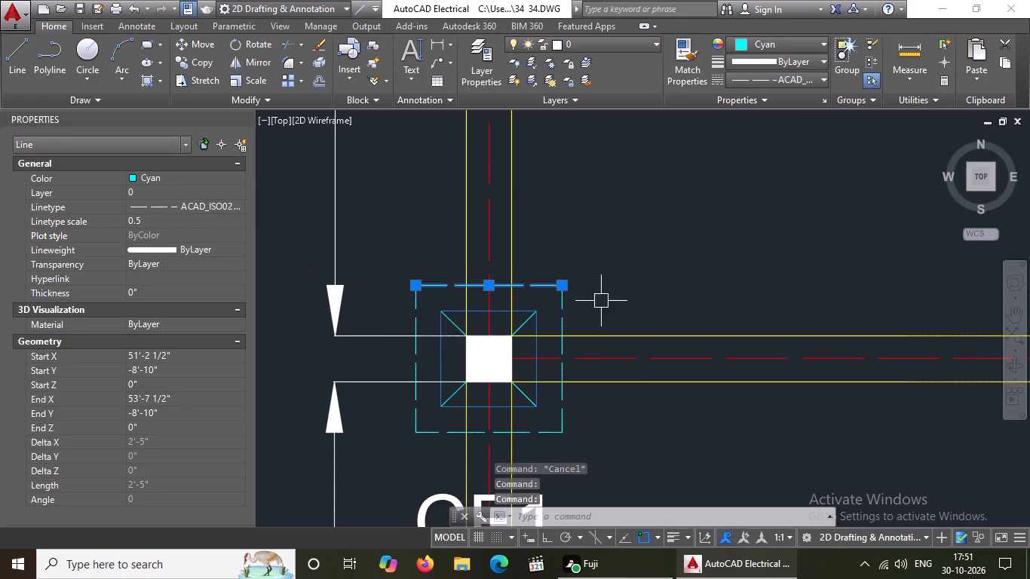
Set the linetype scale to 0.5 on the dashed east edge of the westernmost CF1 footing in this row.
click(562, 311)
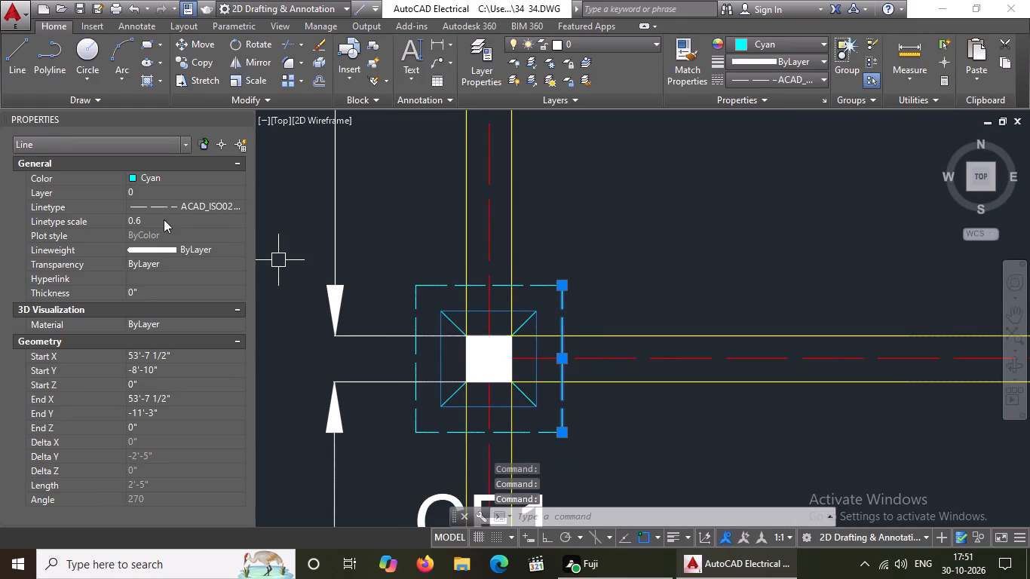
click(164, 219)
key(BackSpace)
key(BackSpace)
text(0.5)
key(Return)
Set the linetype scale to 0.5 on the dashed south edge of the same westernmost CF1 footing.
scroll(164, 219, up, 1)
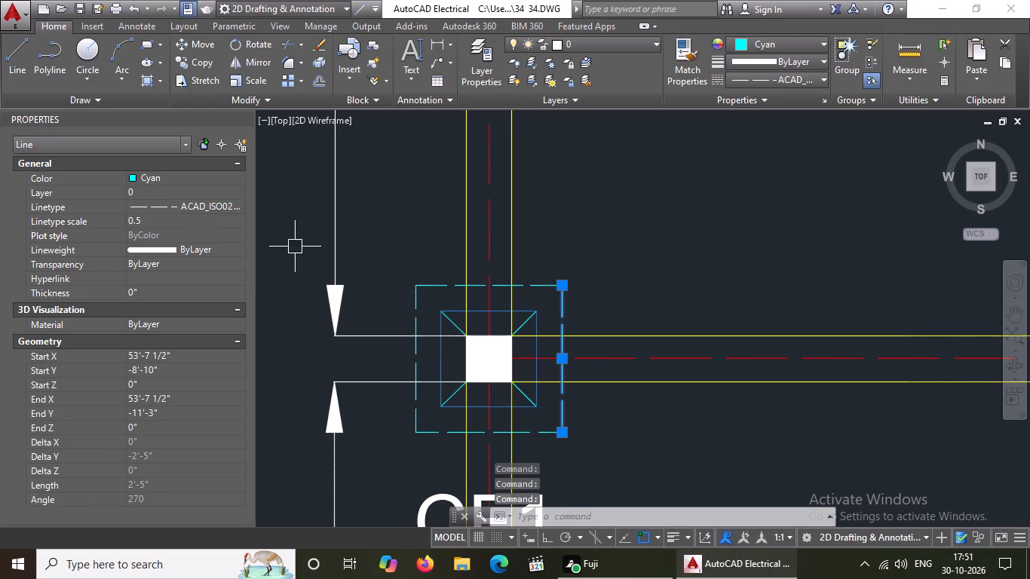
click(433, 433)
click(156, 220)
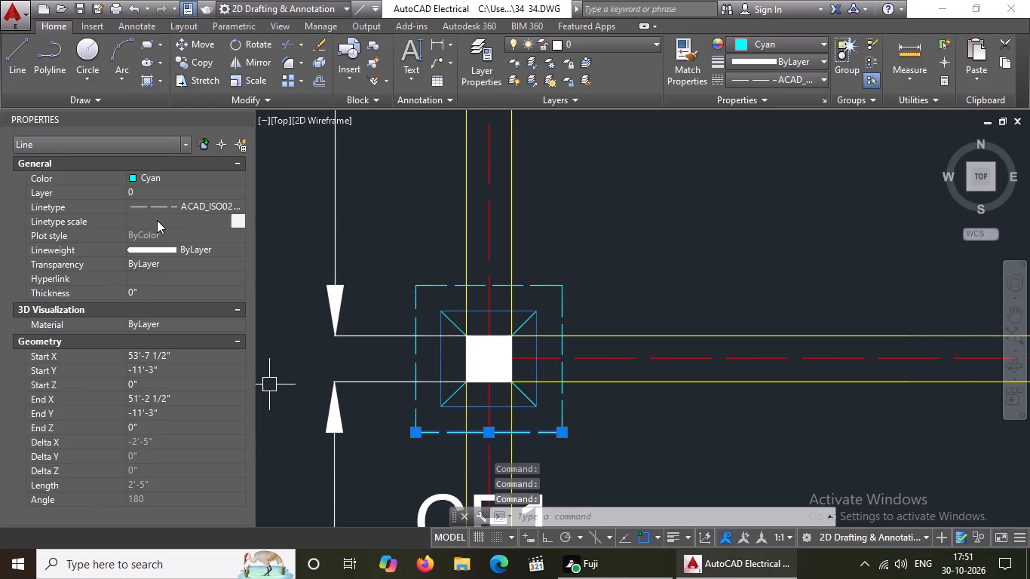
key(BackSpace)
key(BackSpace)
text(0.5)
key(Return)
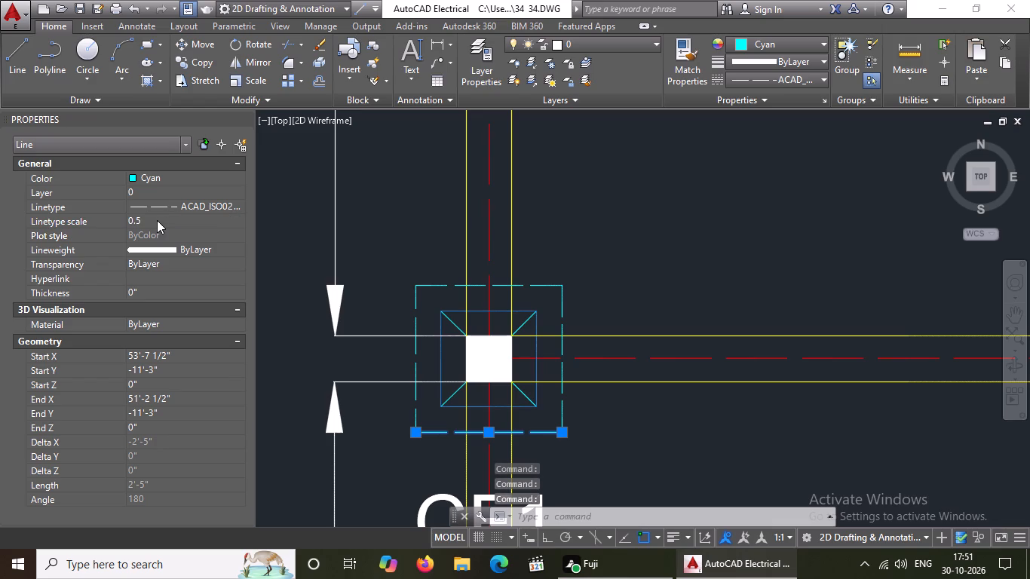
Set the westernmost CF1 footing's dashed west edge to linetype scale 0.5 and recheck its north and south edges.
click(418, 360)
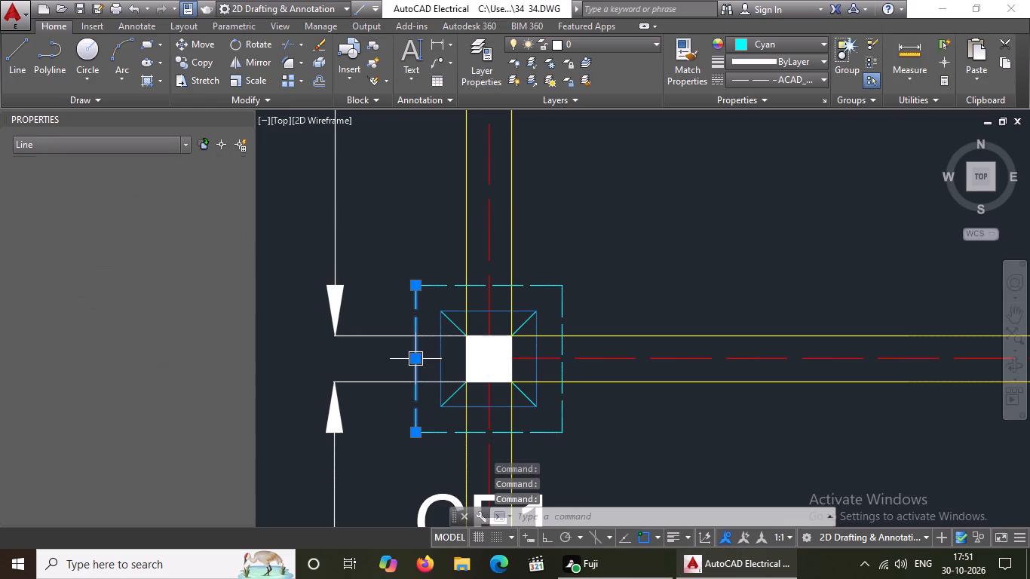
click(178, 215)
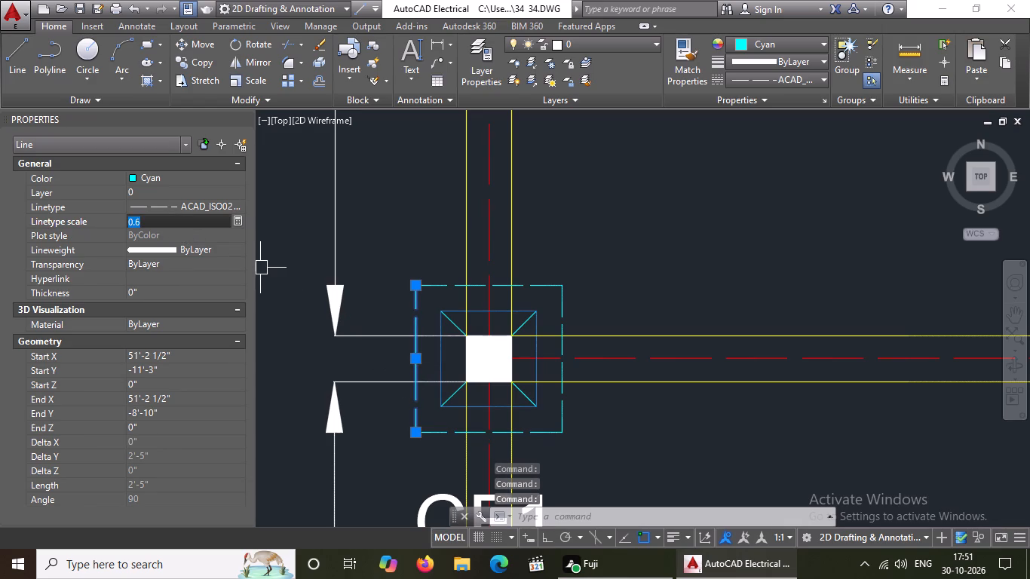
key(BackSpace)
key(BackSpace)
text(0.5)
key(Return)
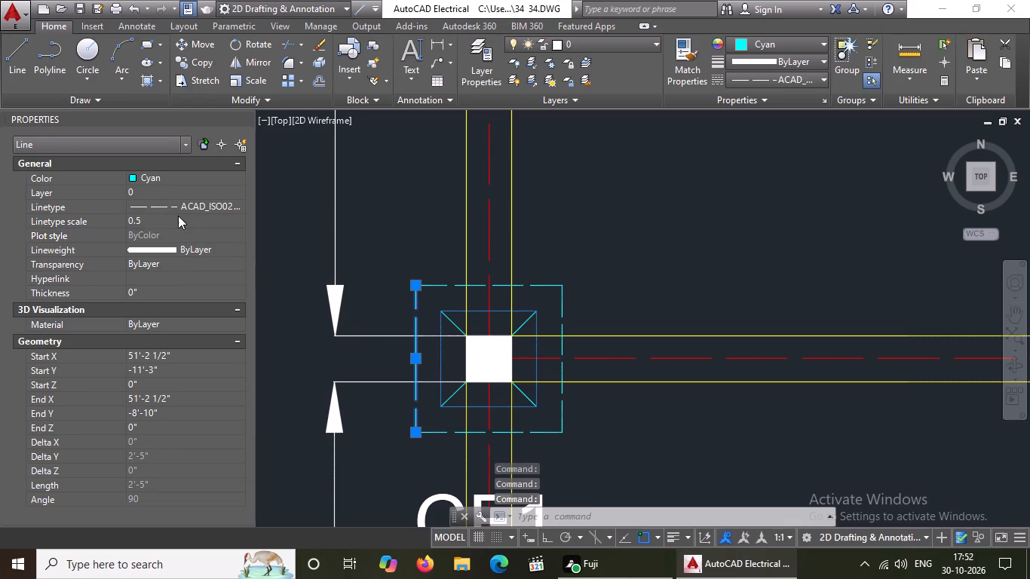
click(434, 283)
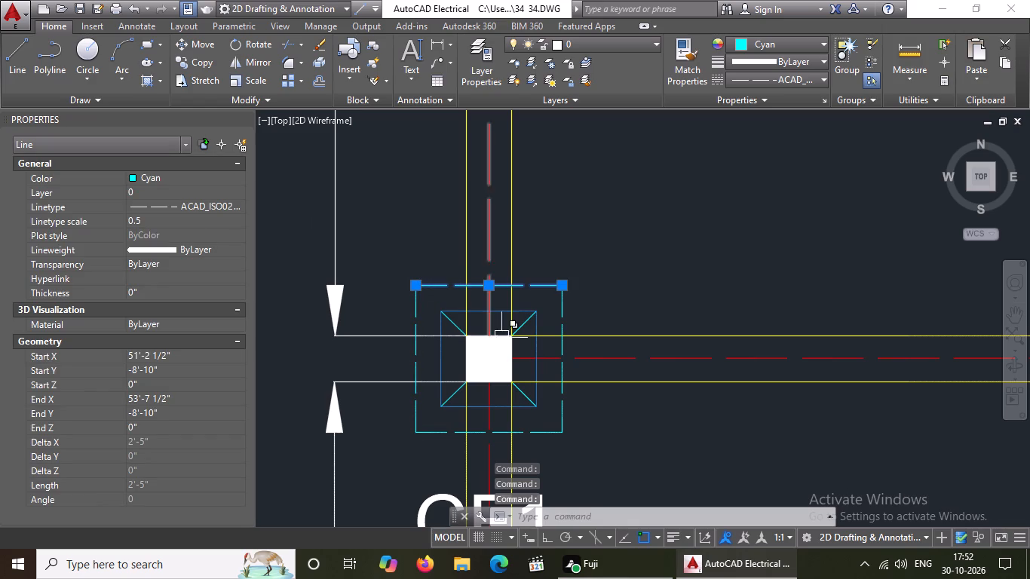
click(440, 432)
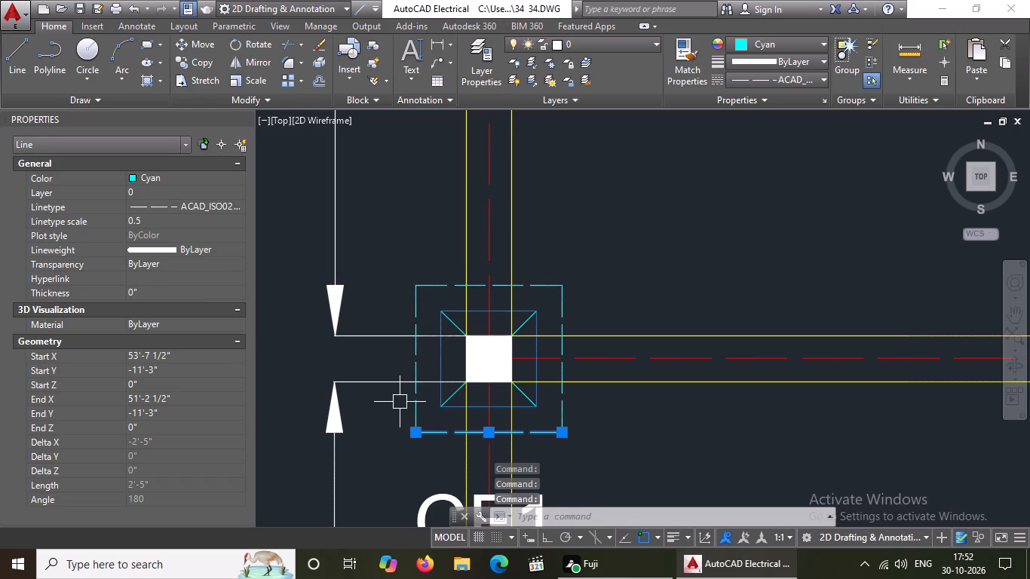
key(Escape)
Set the linetype scale to 0.5 on the dashed west edge of the CF1 footing directly south of the inner beam's west-end footing.
scroll(453, 344, down, 3)
scroll(694, 371, up, 2)
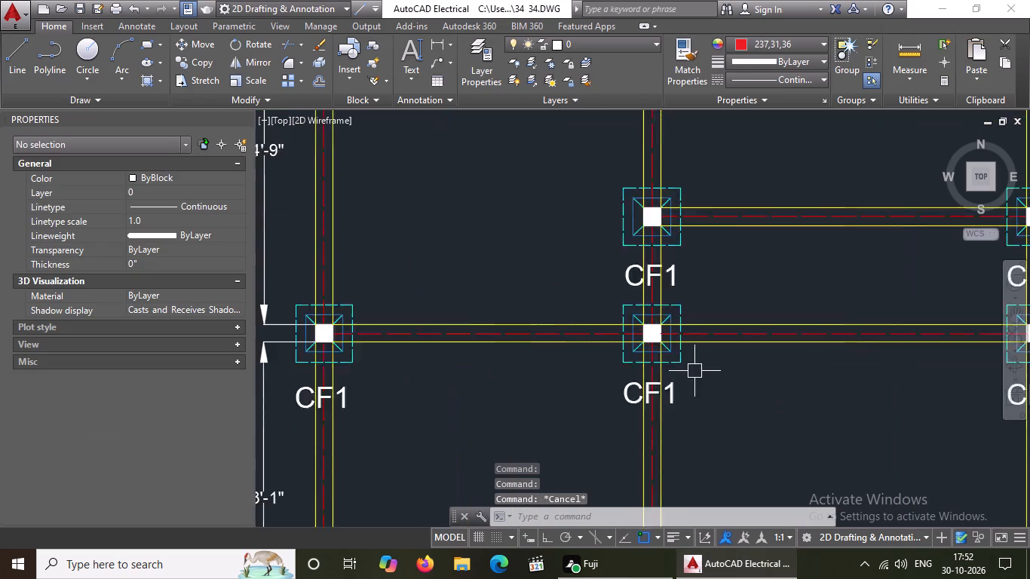
click(576, 339)
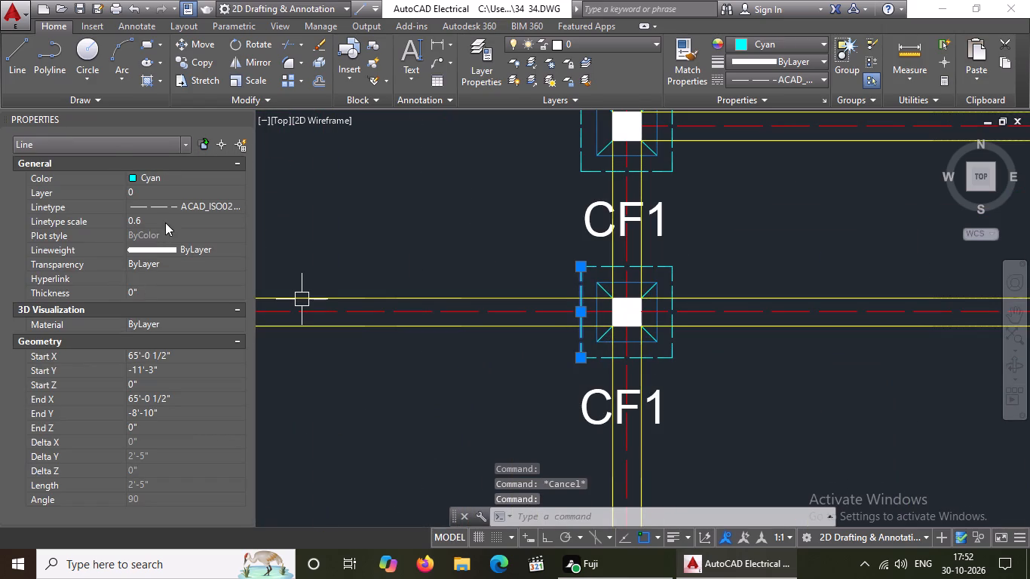
click(166, 220)
key(BackSpace)
key(BackSpace)
text(0.5)
key(Return)
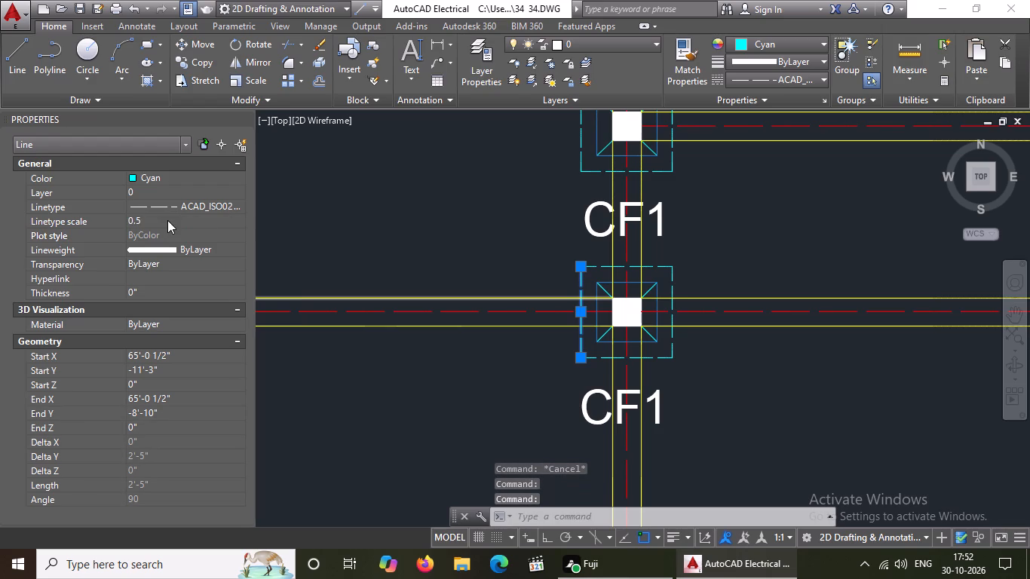
Set the linetype scale to 0.5 on the dashed north edge of the CF1 footing below the inner beam's west-end footing.
scroll(582, 269, up, 1)
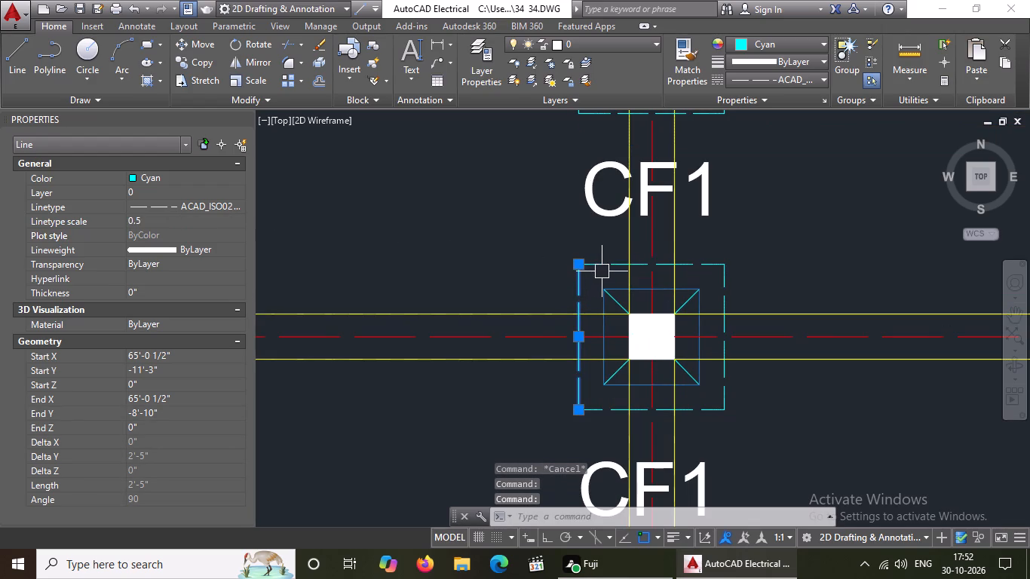
click(602, 268)
click(162, 225)
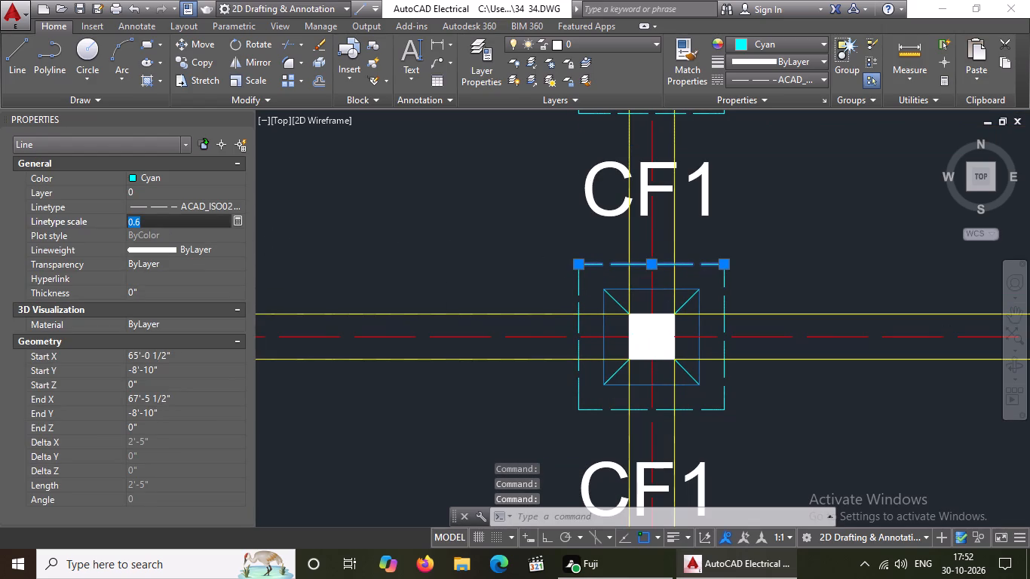
key(BackSpace)
key(BackSpace)
text(0.5)
key(Return)
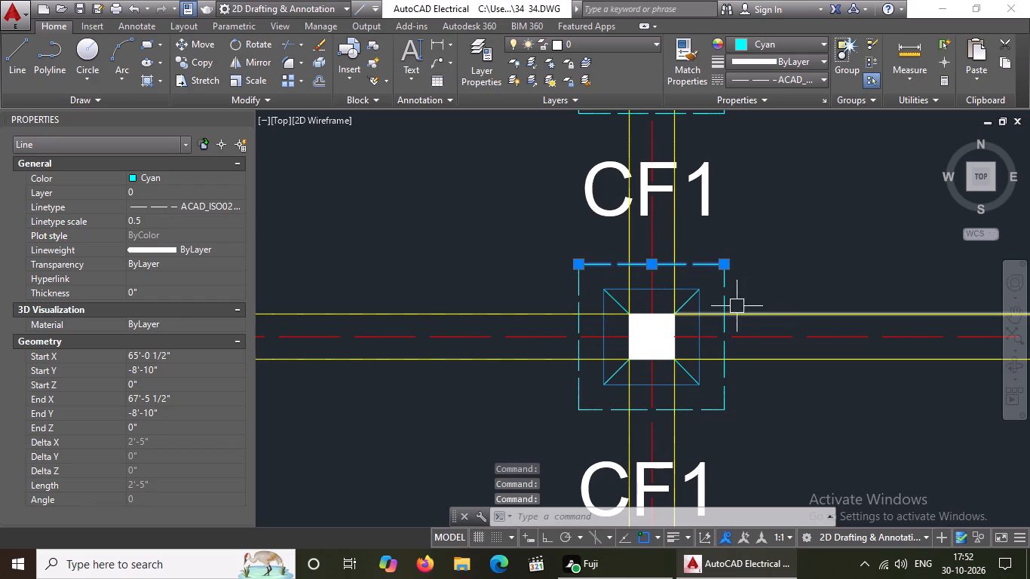
key(Escape)
Set the linetype scale to 0.5 on the dashed east edge of the CF1 footing below the inner beam's west-end footing.
click(724, 293)
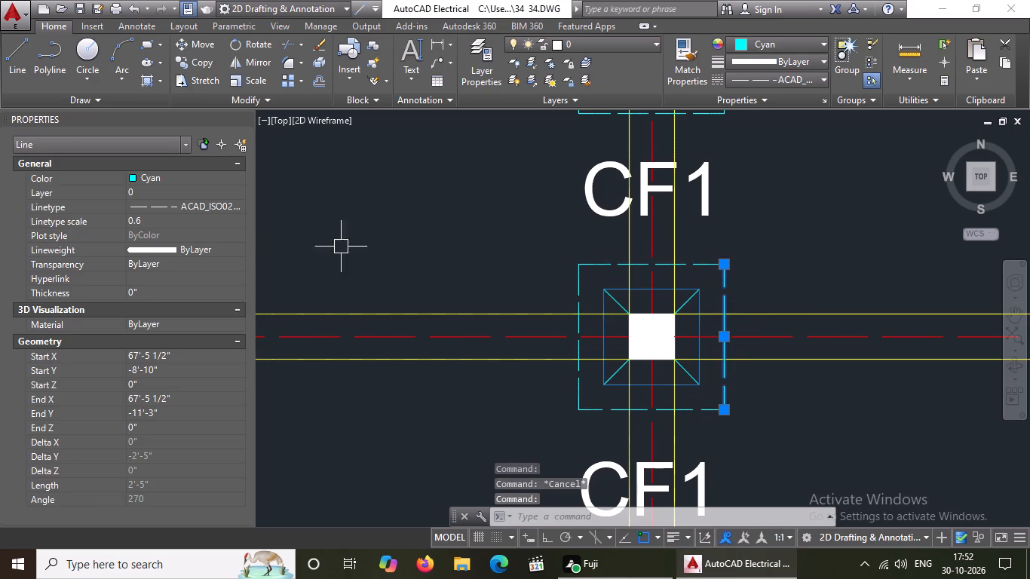
click(146, 214)
key(BackSpace)
key(BackSpace)
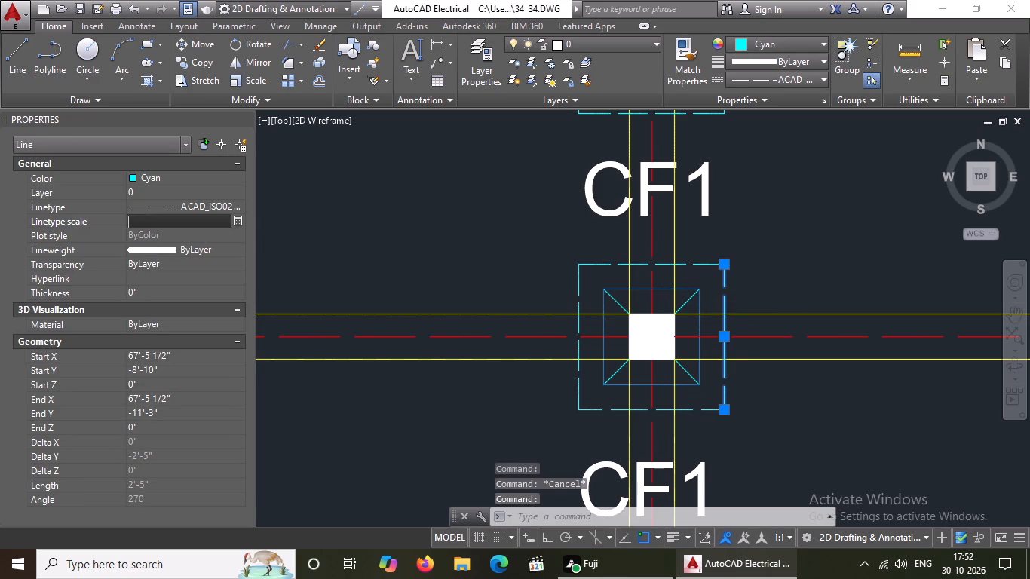
key(0)
text(.5)
key(Return)
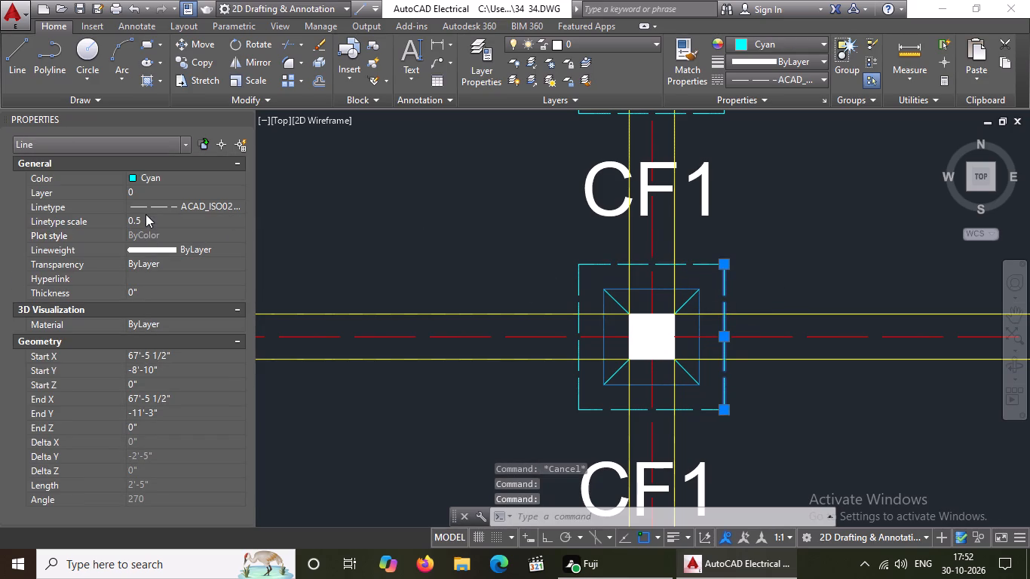
Set the linetype scale to 0.5 on the dashed south edge of the CF1 footing below the inner beam's west-end footing.
click(703, 411)
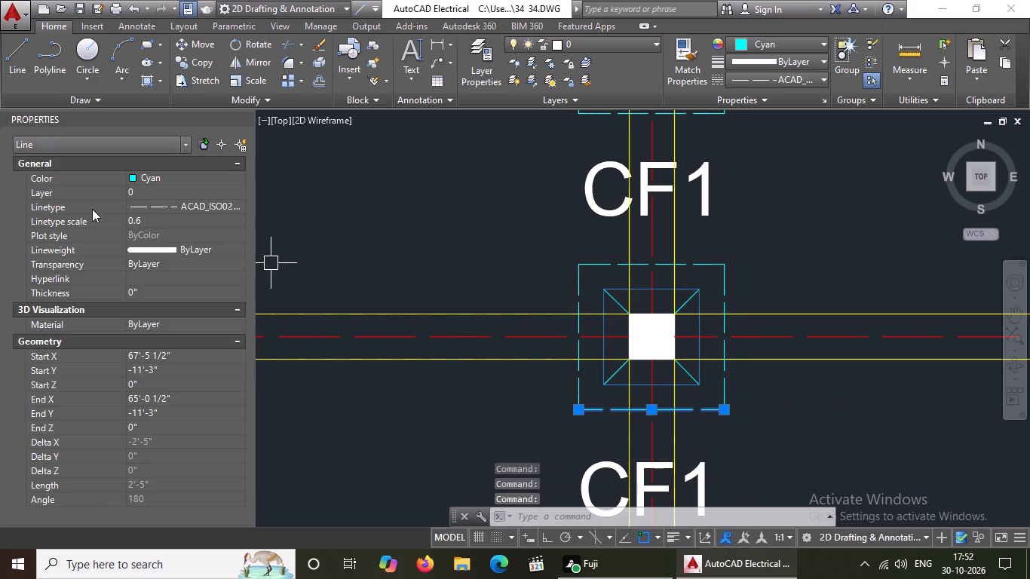
click(155, 213)
click(158, 225)
key(BackSpace)
key(BackSpace)
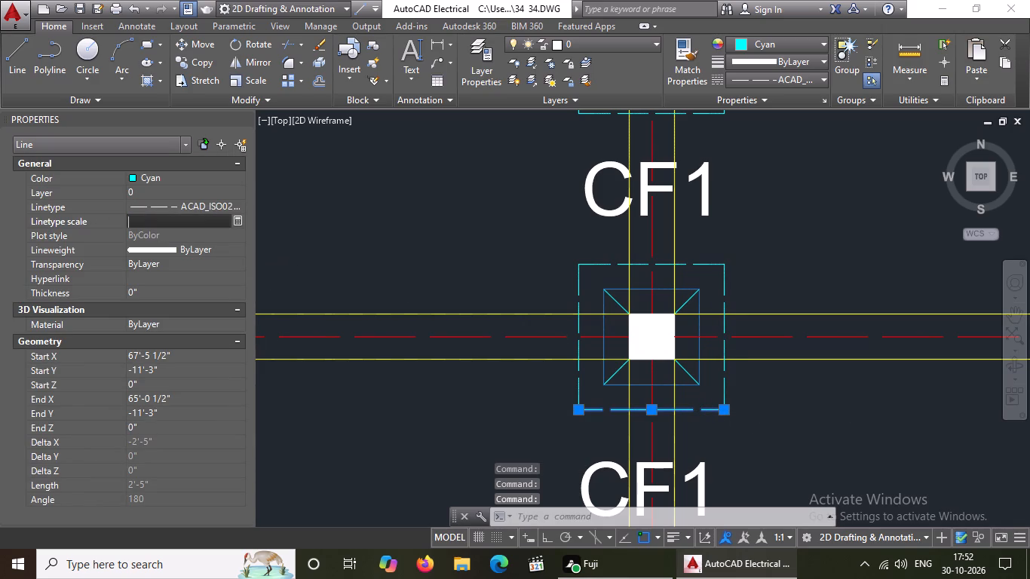
text(0.6)
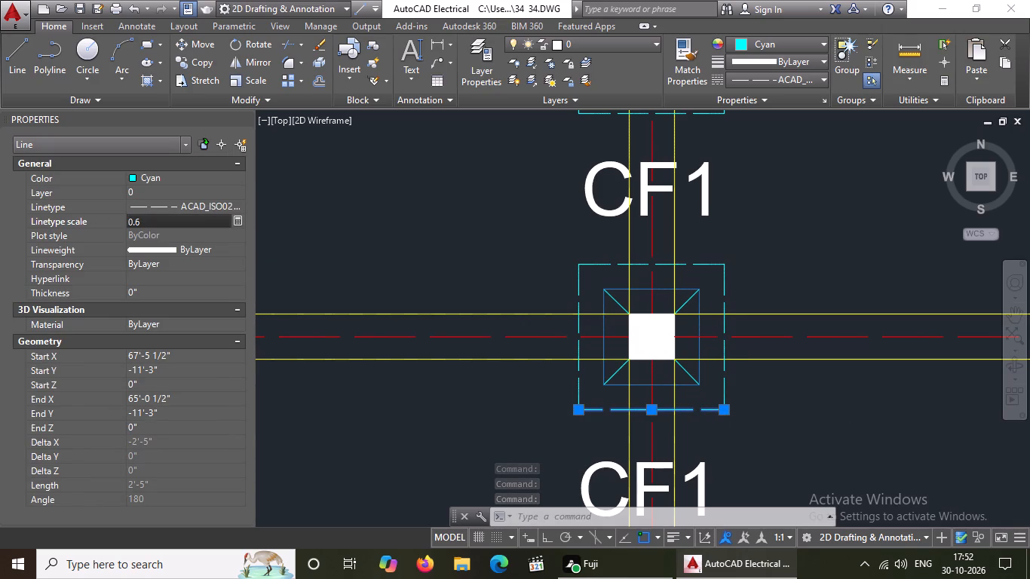
key(BackSpace)
key(5)
key(Return)
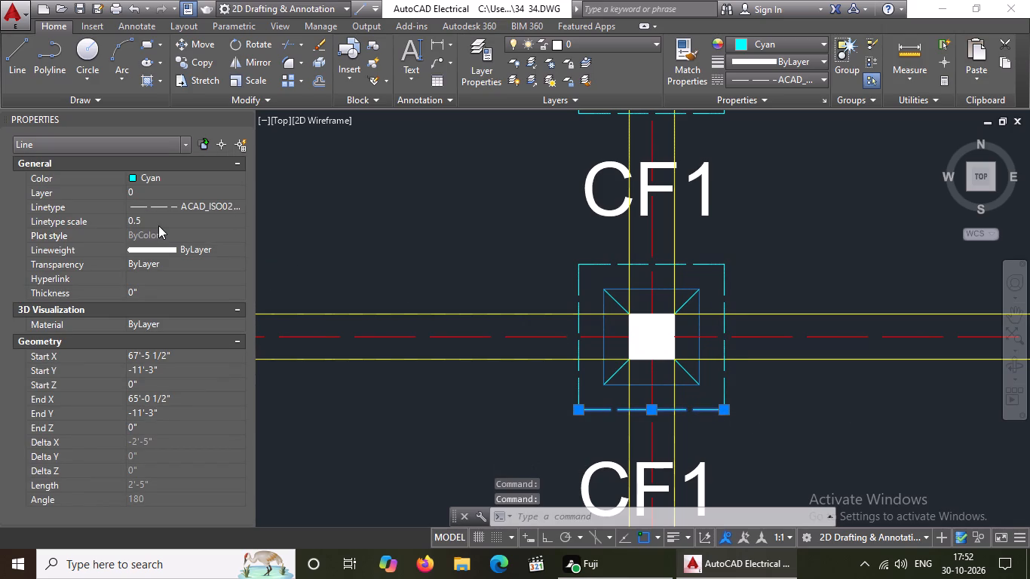
key(Escape)
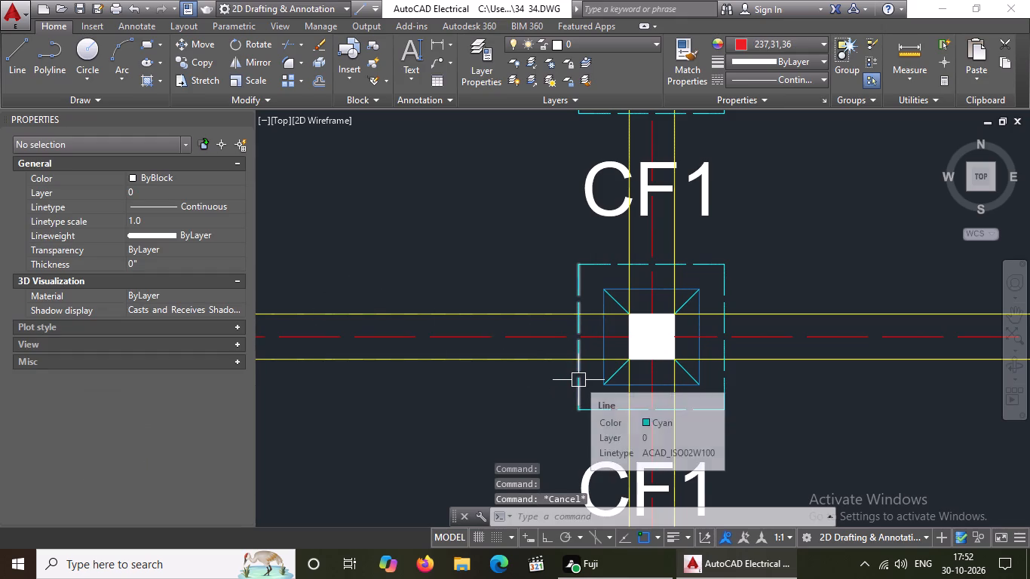
Check the linetype scale of the dashed west, north and south edges of the CF1 footing below the inner beam's west-end footing.
click(578, 380)
click(707, 262)
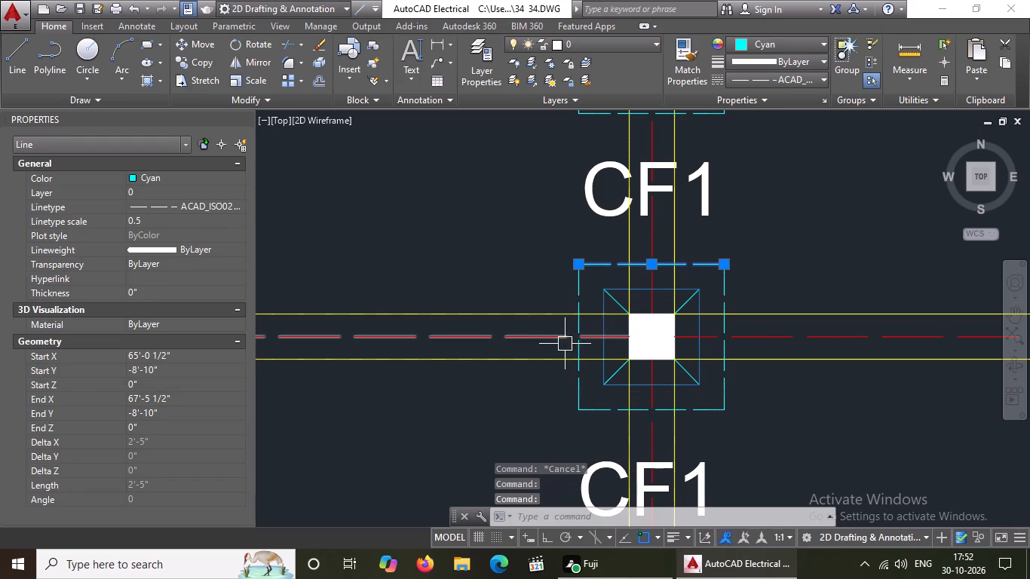
key(Escape)
click(704, 408)
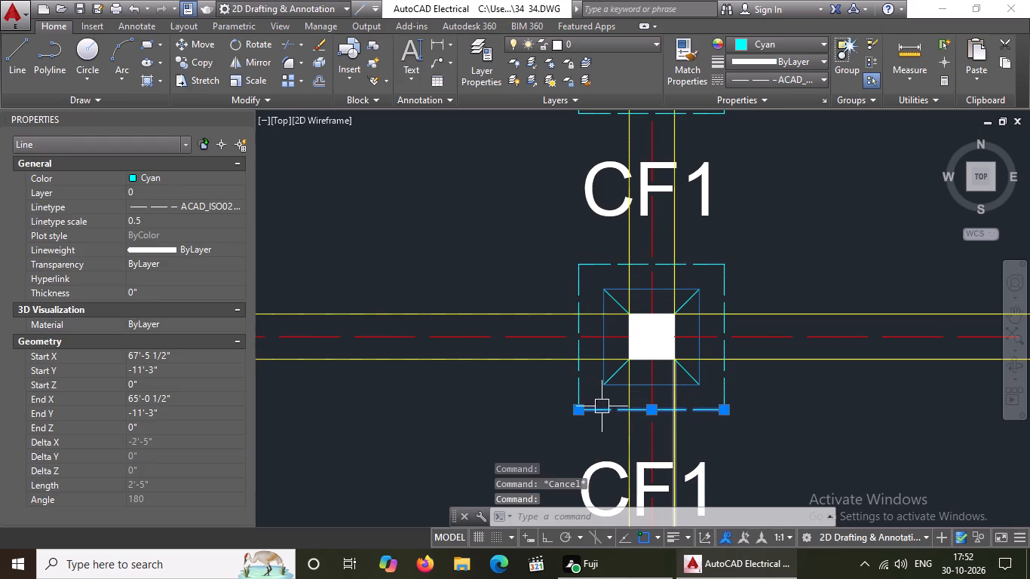
scroll(530, 388, down, 3)
key(Escape)
Set the linetype scale to 0.5 on the dashed north edge of the CF1 footing directly south of the inner beam's east-end footing.
scroll(823, 369, up, 2)
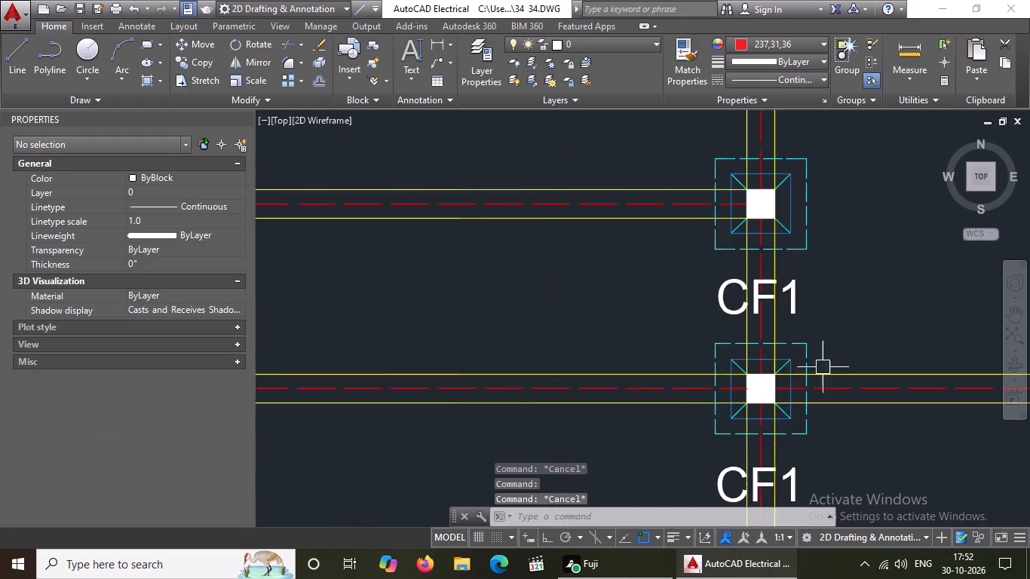
scroll(778, 345, up, 1)
click(799, 344)
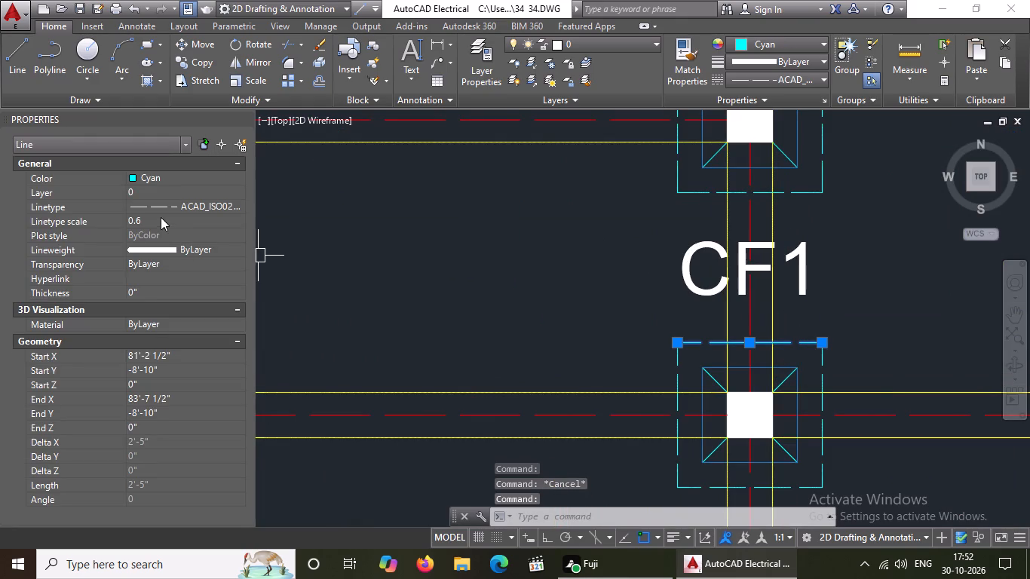
click(153, 224)
key(BackSpace)
key(BackSpace)
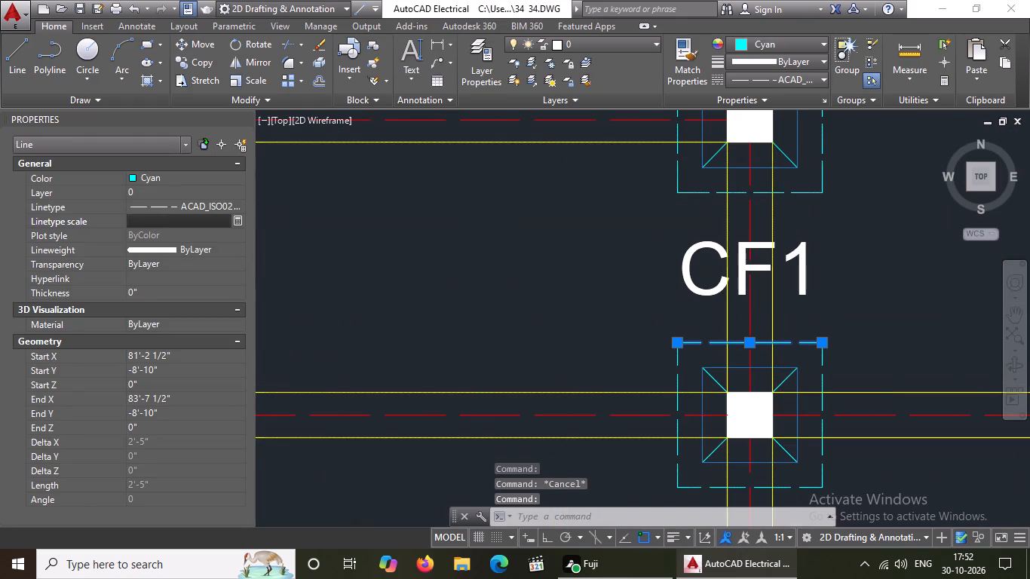
text(0.5)
key(Return)
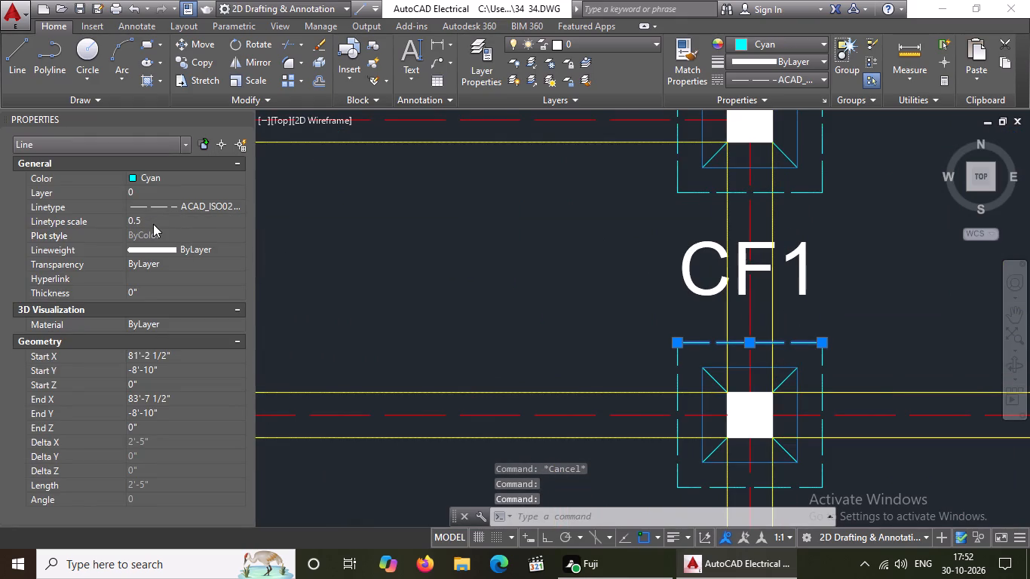
Set the linetype scale to 0.5 on the dashed west edge of the CF1 footing below the inner beam's east-end footing.
click(681, 363)
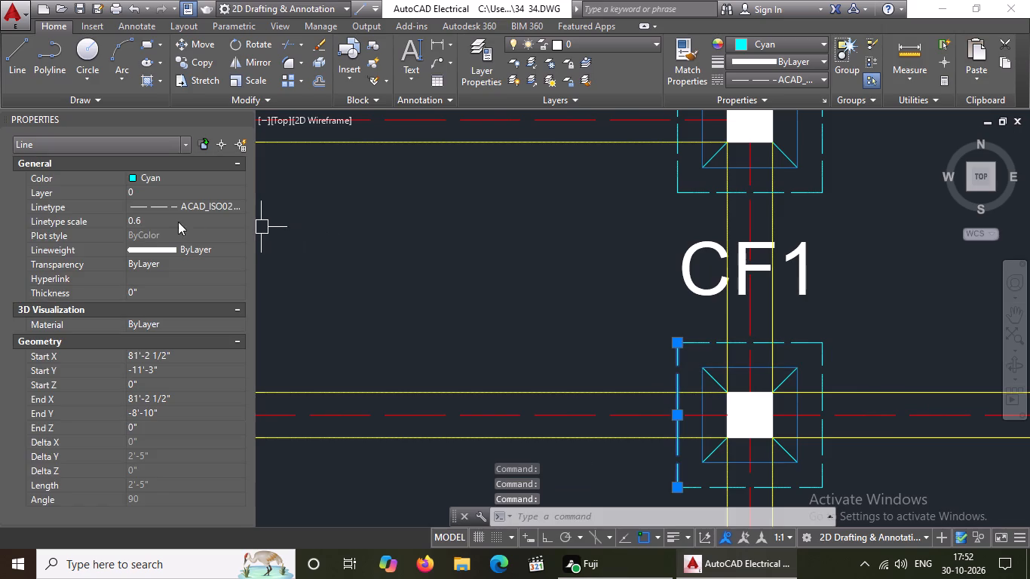
click(152, 221)
key(BackSpace)
key(BackSpace)
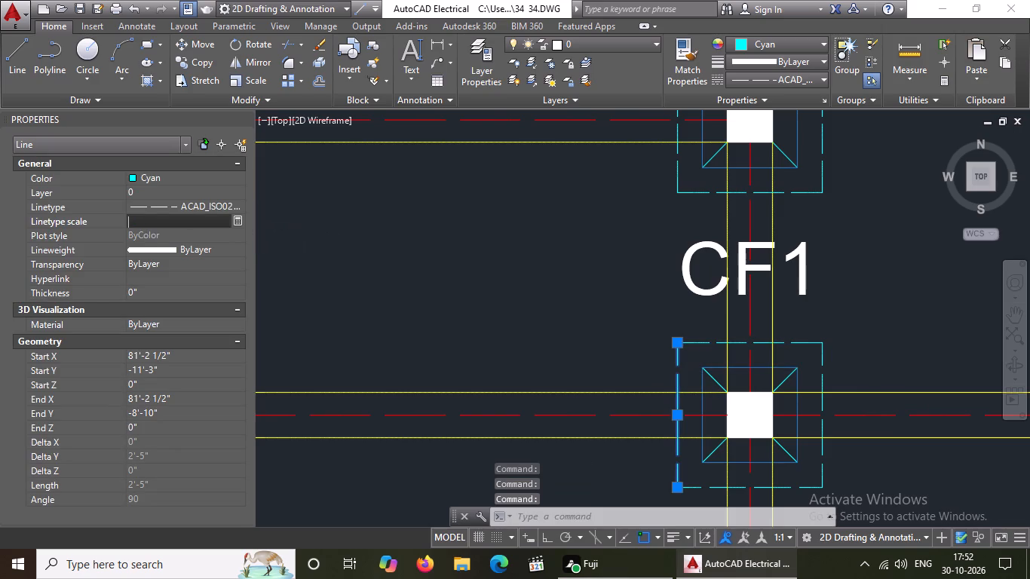
text(0.5)
key(Return)
Set the linetype scale to 0.5 on the dashed east edge of the CF1 footing below the inner beam's east-end footing.
scroll(152, 221, up, 1)
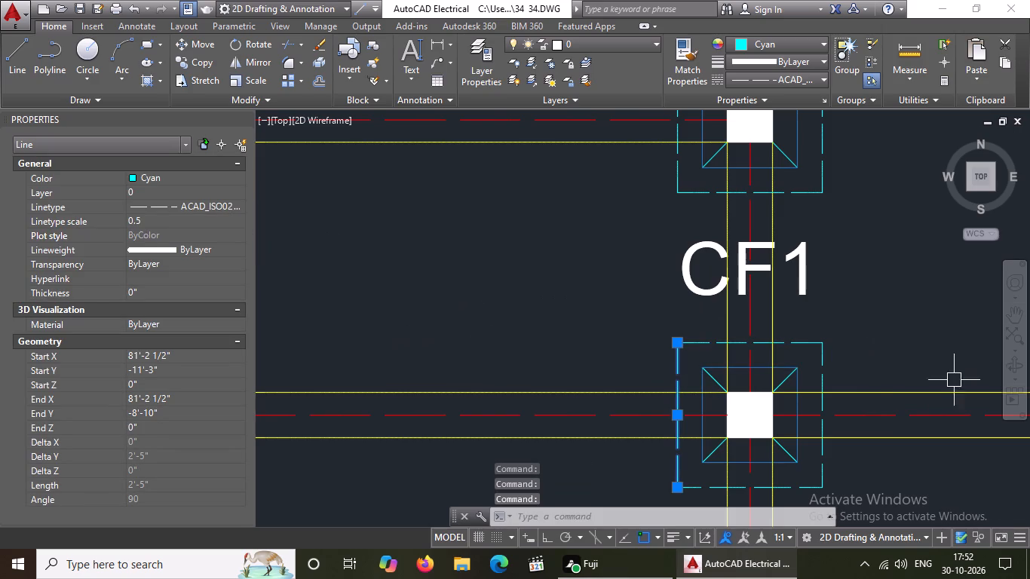
click(806, 347)
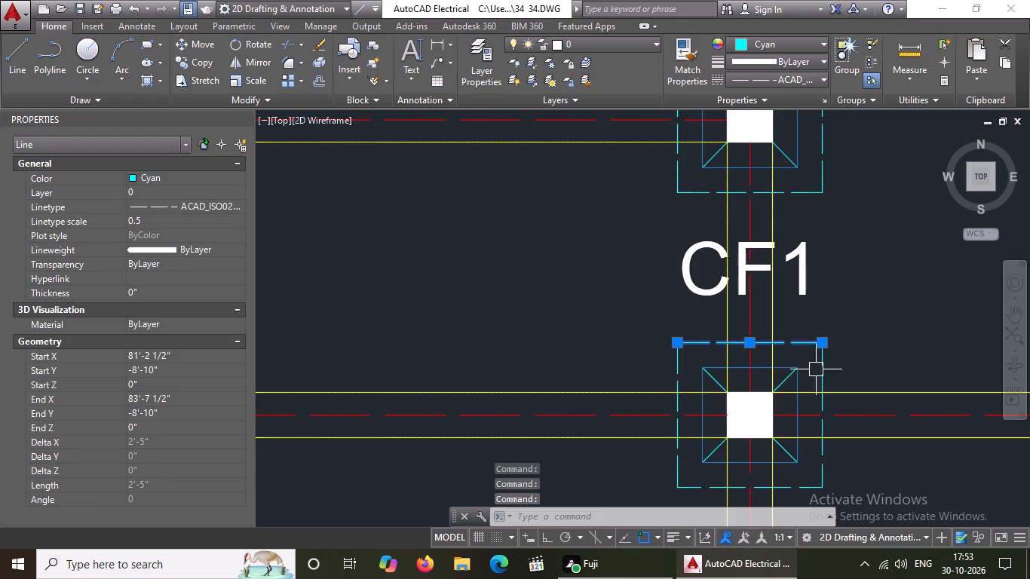
click(826, 374)
click(175, 225)
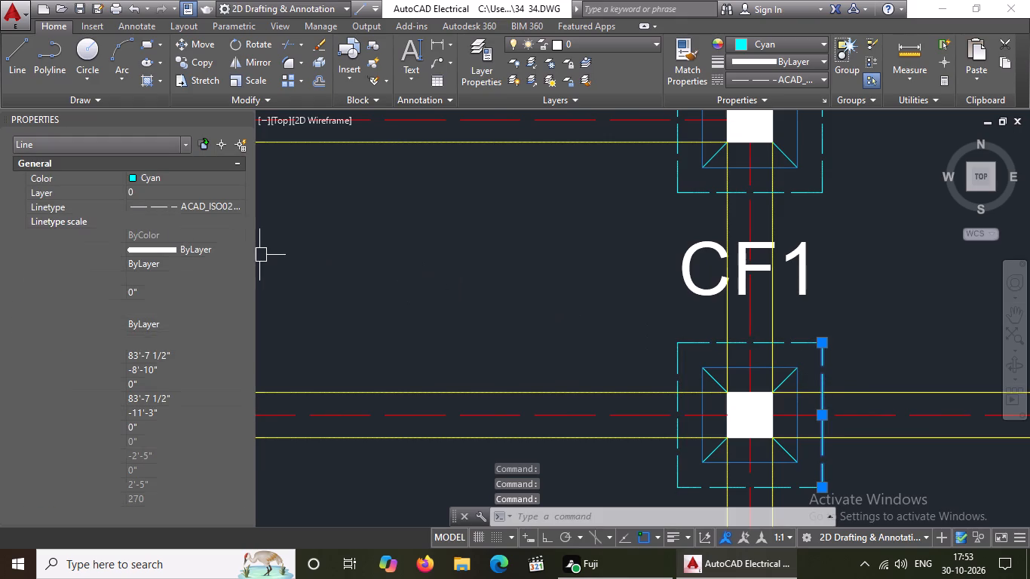
key(BackSpace)
key(BackSpace)
text(0.5)
key(Return)
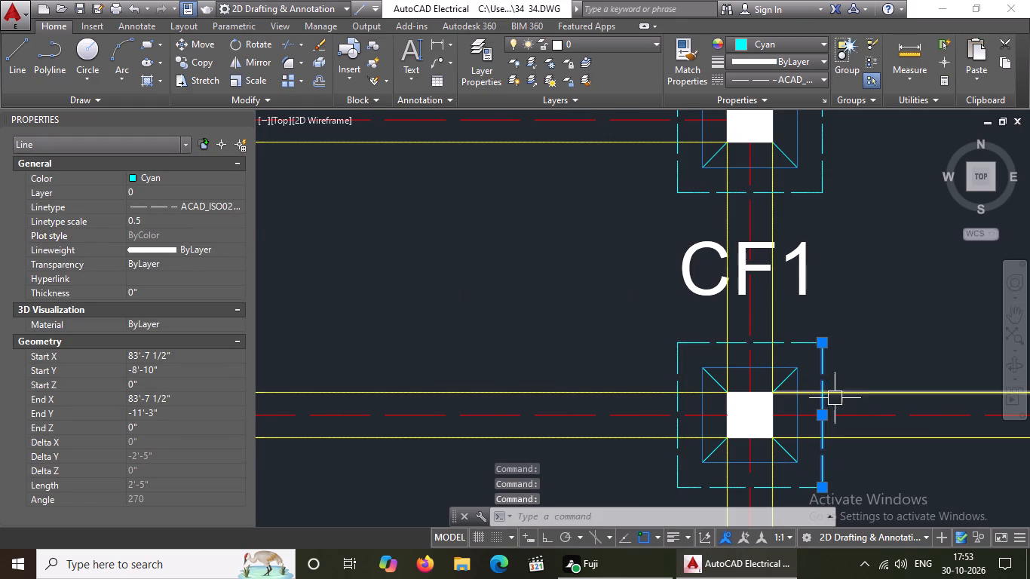
Set the linetype scale to 0.5 on the dashed south edge of the CF1 footing below the inner beam's east-end footing.
scroll(823, 372, down, 1)
scroll(826, 452, up, 2)
click(789, 434)
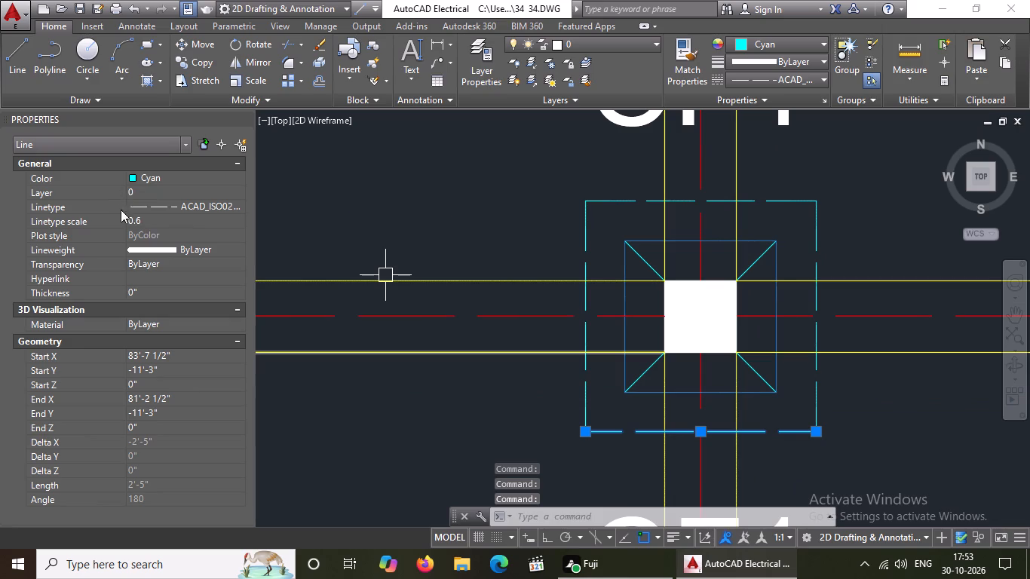
click(148, 222)
key(BackSpace)
key(BackSpace)
text(0.5)
key(Return)
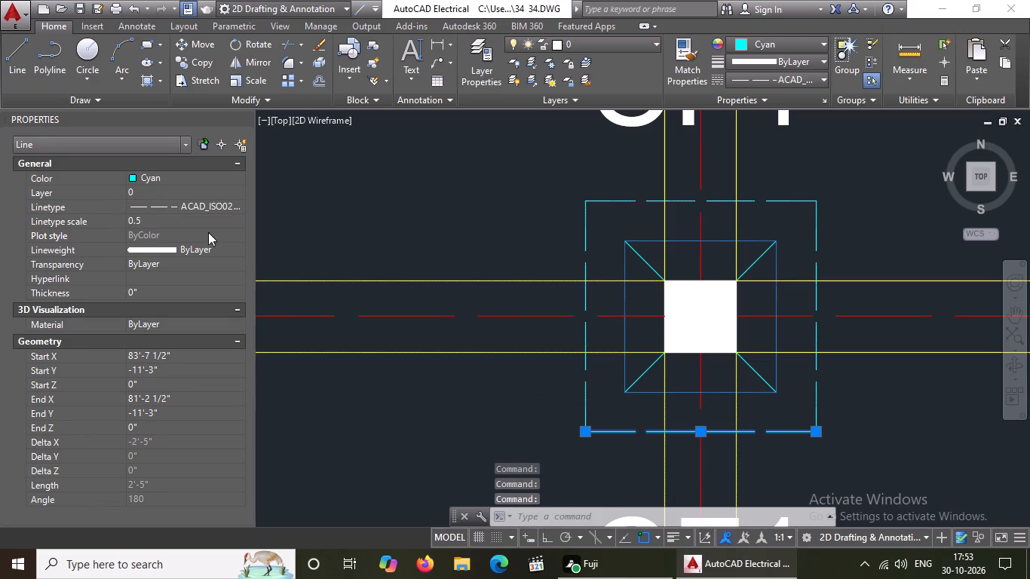
click(583, 372)
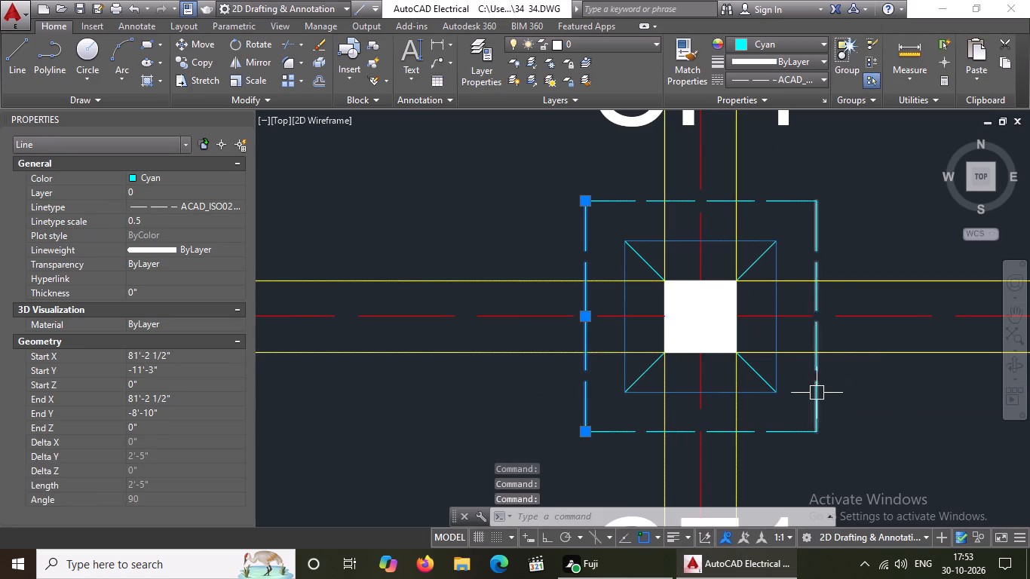
click(817, 394)
scroll(581, 364, down, 2)
key(Escape)
Set the linetype scale to 0.5 on the dashed south edge of the easternmost CF1 footing in the same row, between the 14'-9" and 16'-5" dimensions.
scroll(671, 365, down, 1)
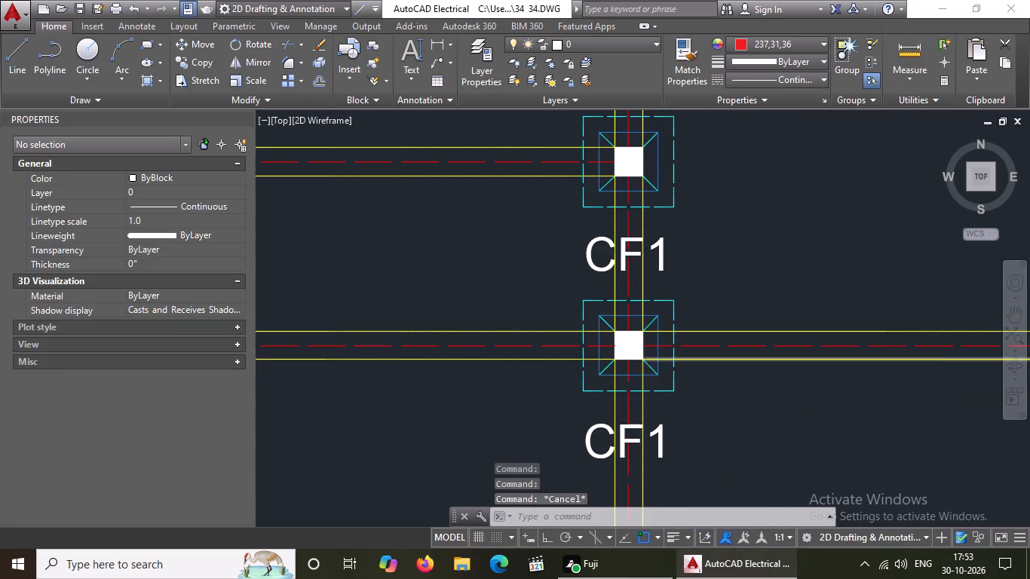
scroll(671, 365, down, 2)
scroll(808, 378, up, 4)
click(806, 377)
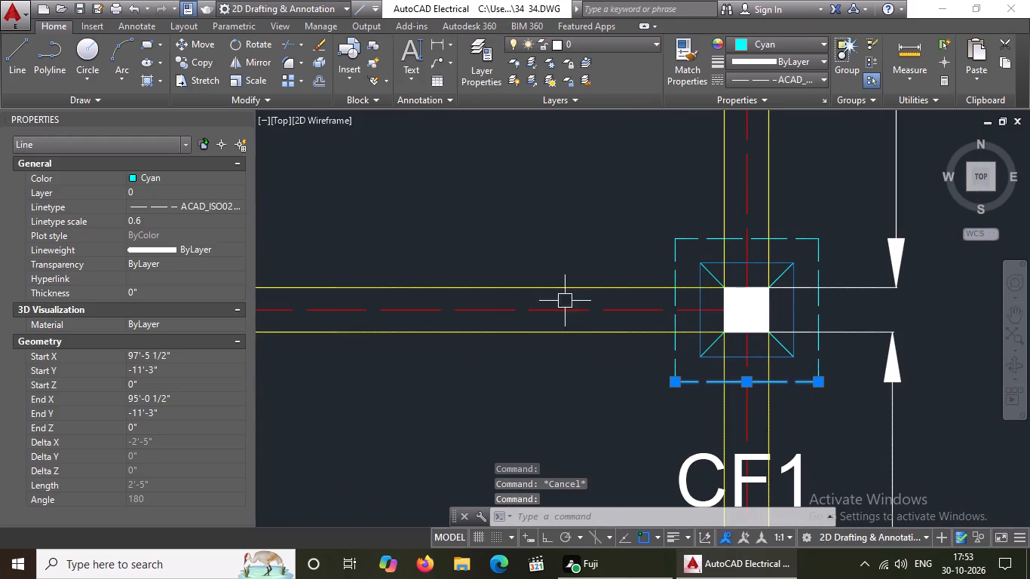
click(185, 216)
key(BackSpace)
key(BackSpace)
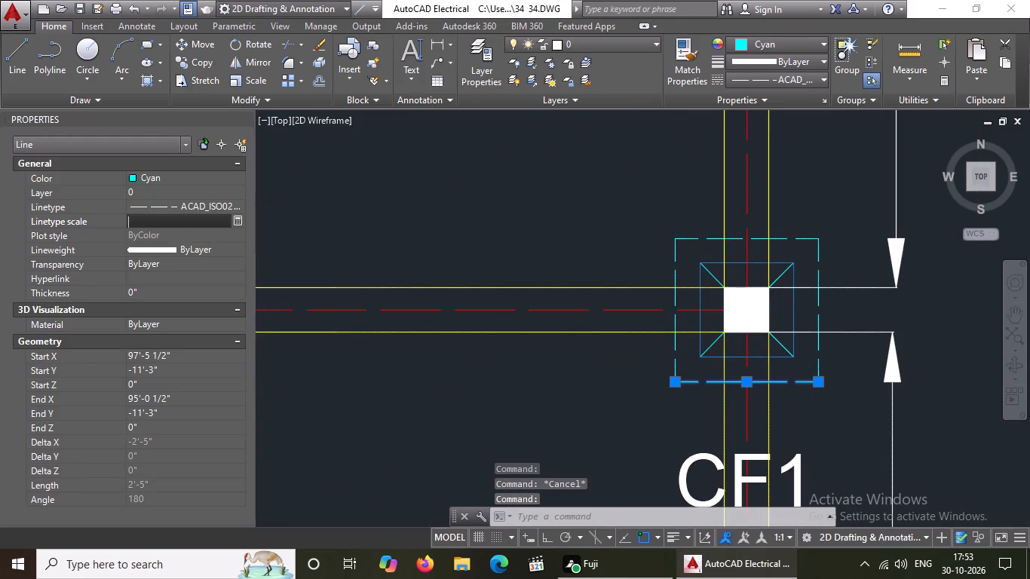
text(0.5)
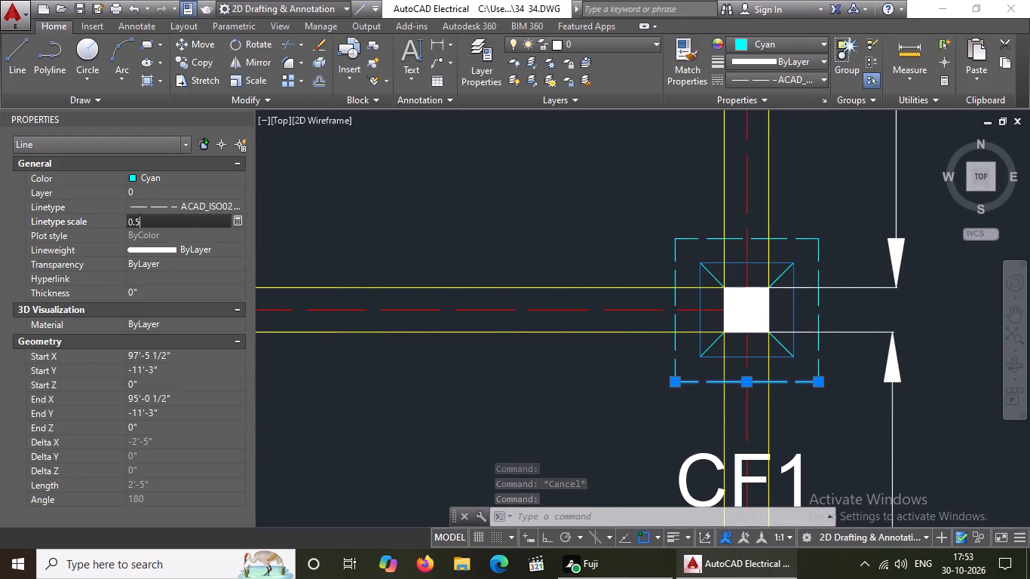
key(Return)
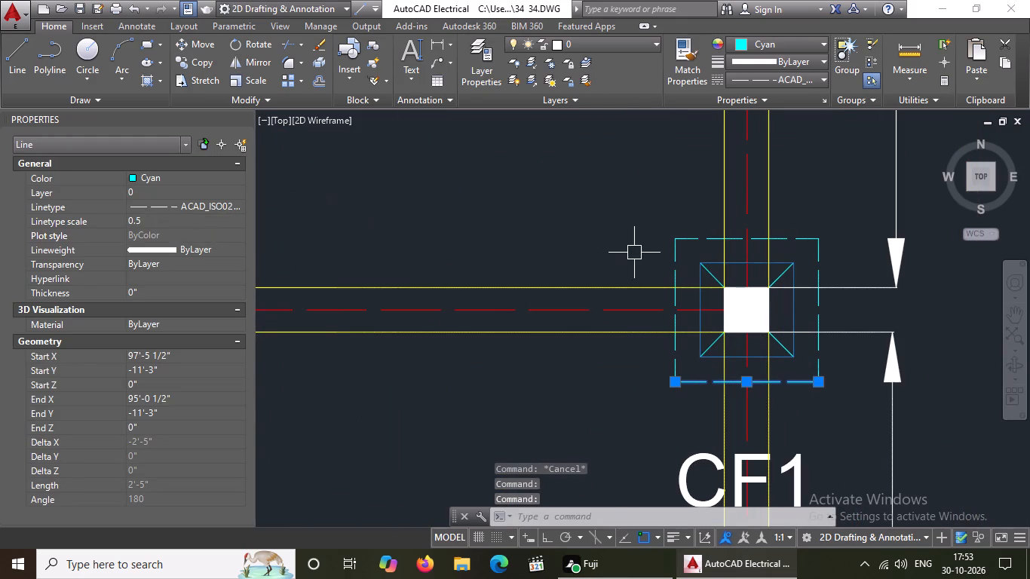
Set the linetype scale to 0.5 on the dashed west edge of the easternmost CF1 footing in that row.
click(680, 250)
click(149, 213)
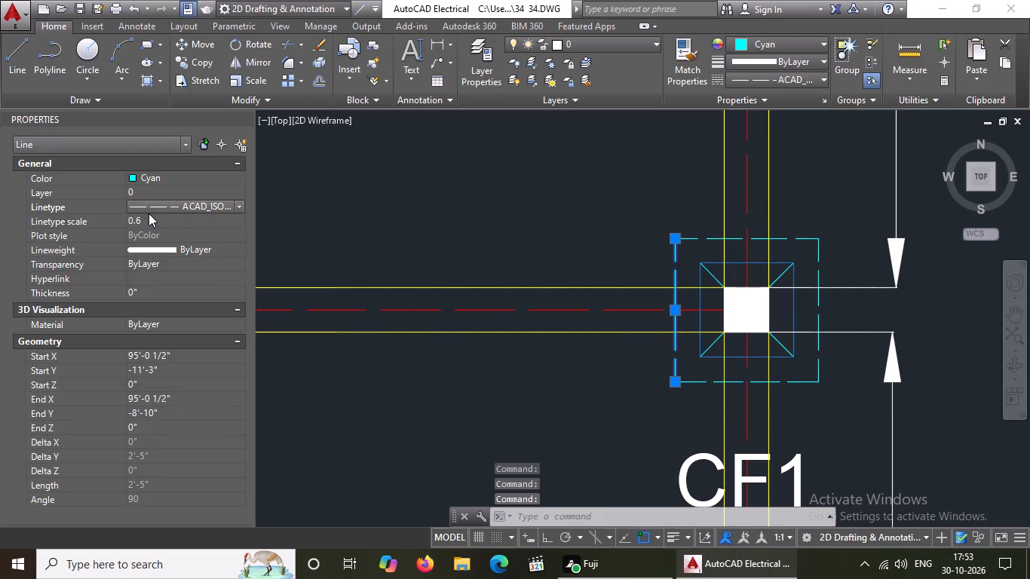
click(149, 221)
key(BackSpace)
key(BackSpace)
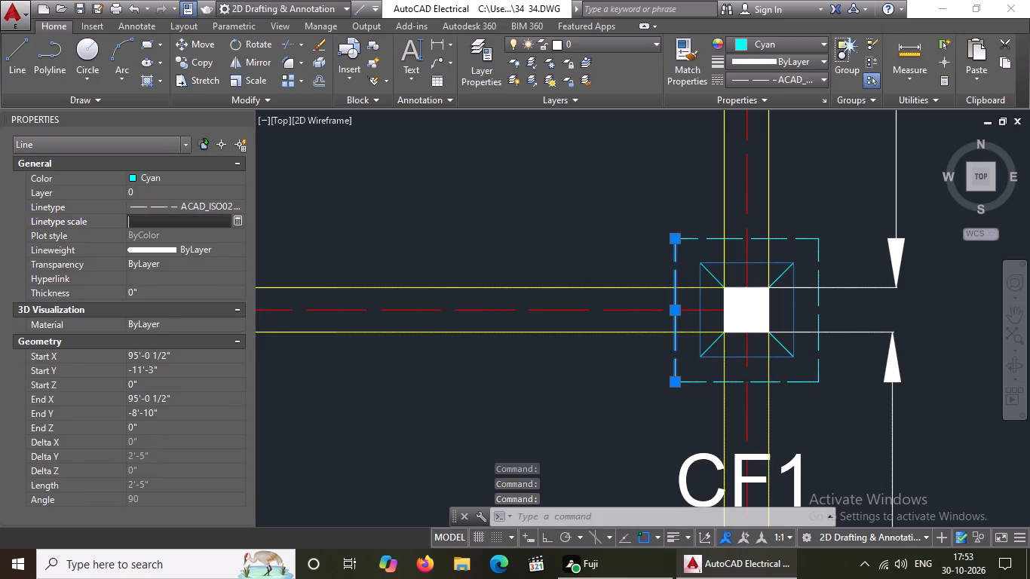
text(0.4)
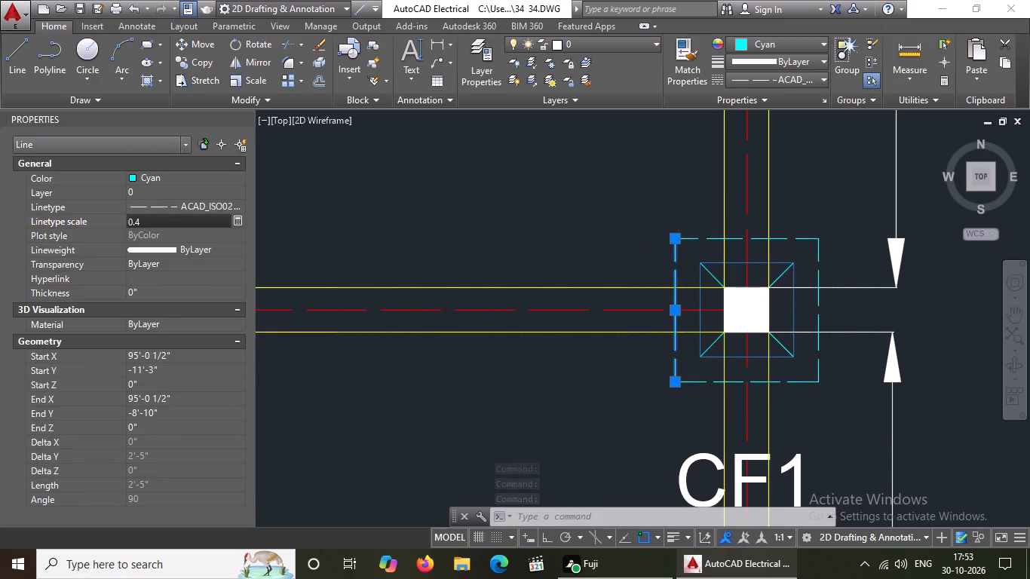
key(BackSpace)
key(5)
key(Return)
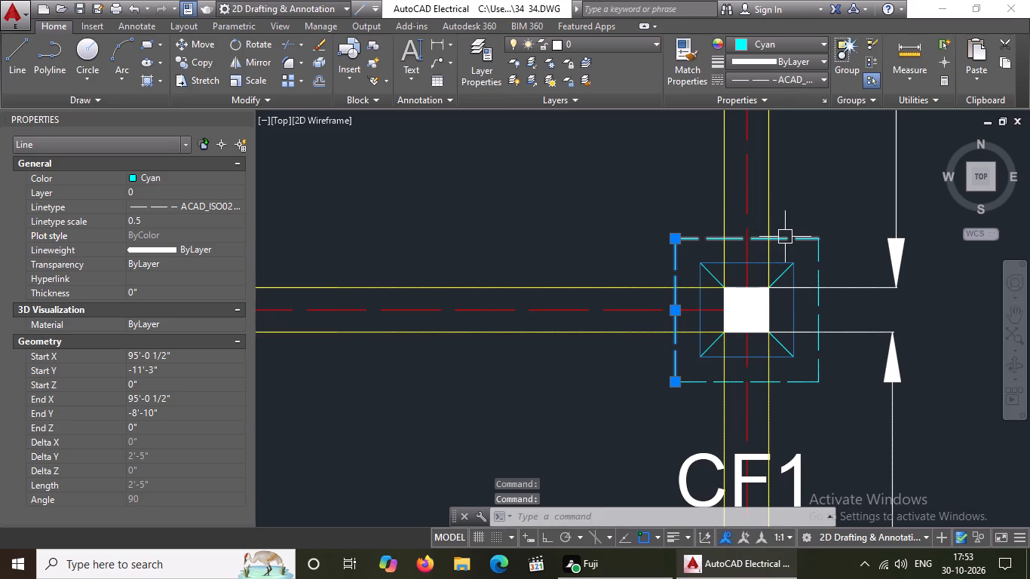
Set the linetype scale to 0.5 on the dashed north edge of the easternmost CF1 footing in that row.
click(785, 237)
click(149, 222)
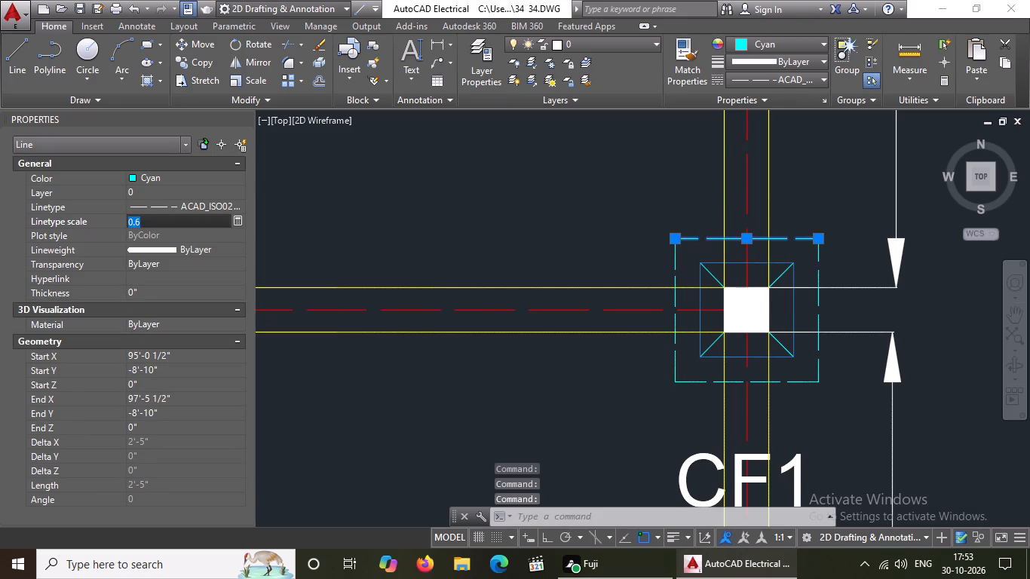
key(BackSpace)
key(BackSpace)
text(0.5)
key(Return)
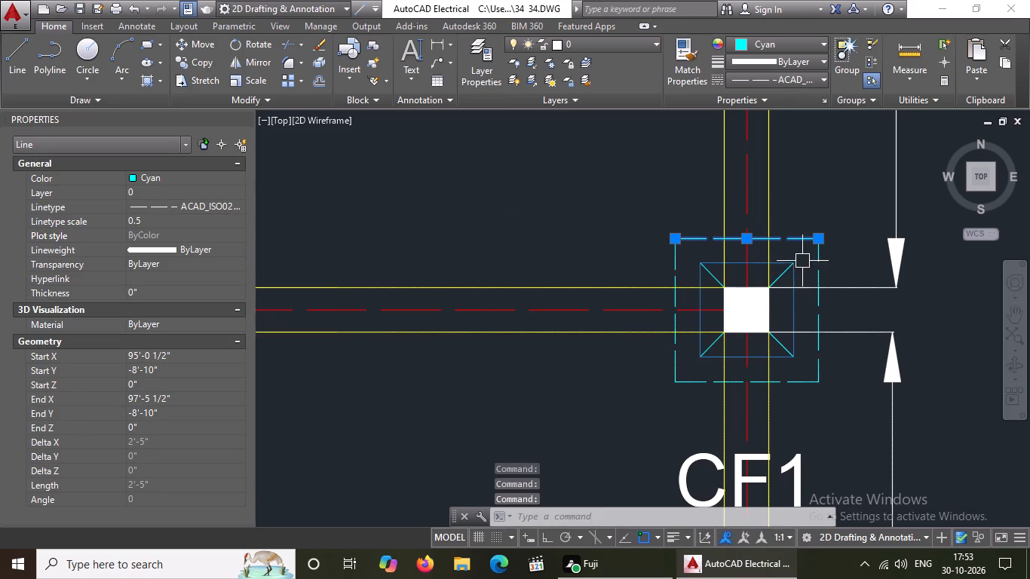
Set the linetype scale to 0.5 on the dashed east edge of the easternmost CF1 footing in that row.
click(825, 262)
click(156, 225)
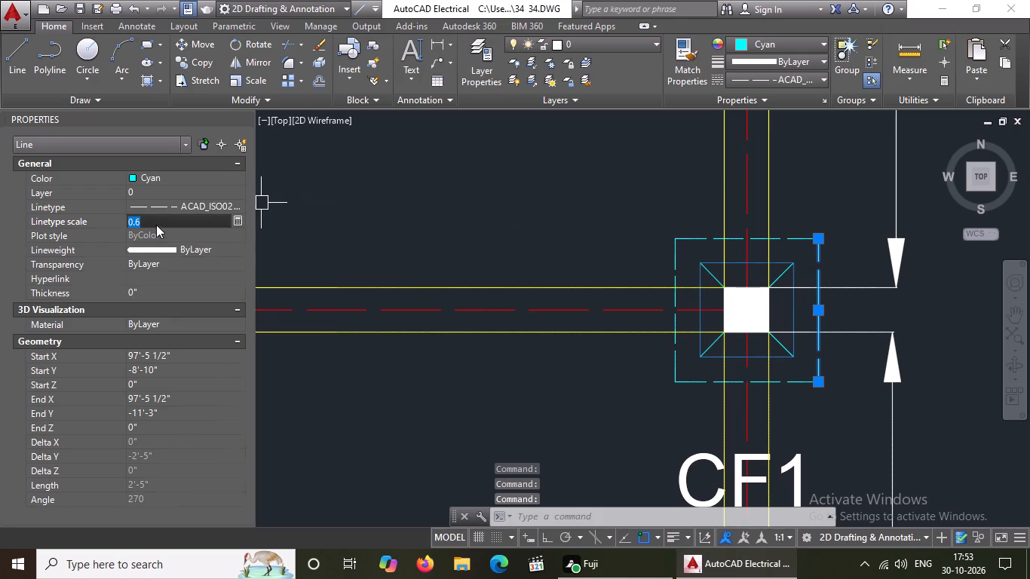
key(BackSpace)
key(BackSpace)
text(0.5)
key(Return)
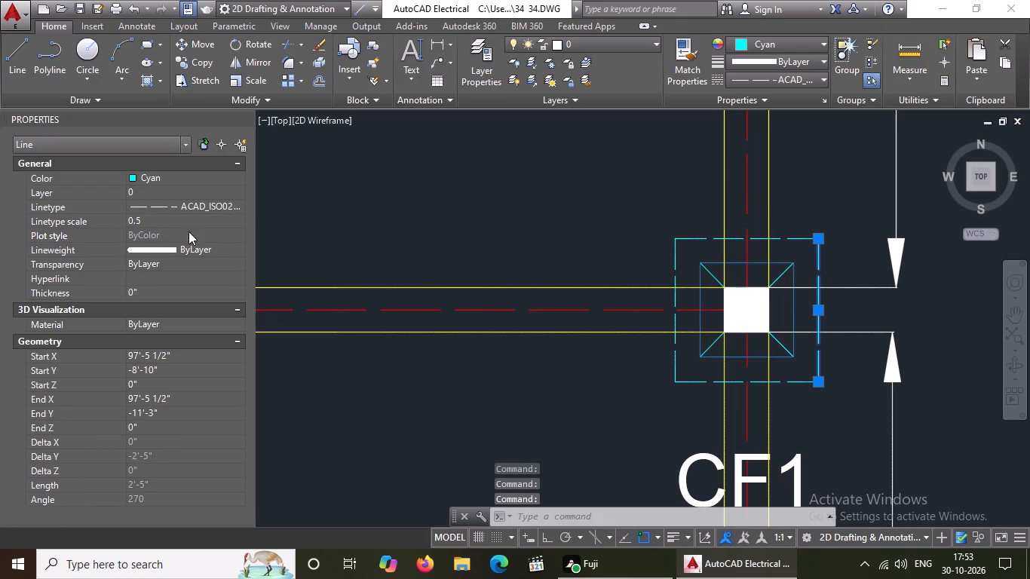
click(695, 385)
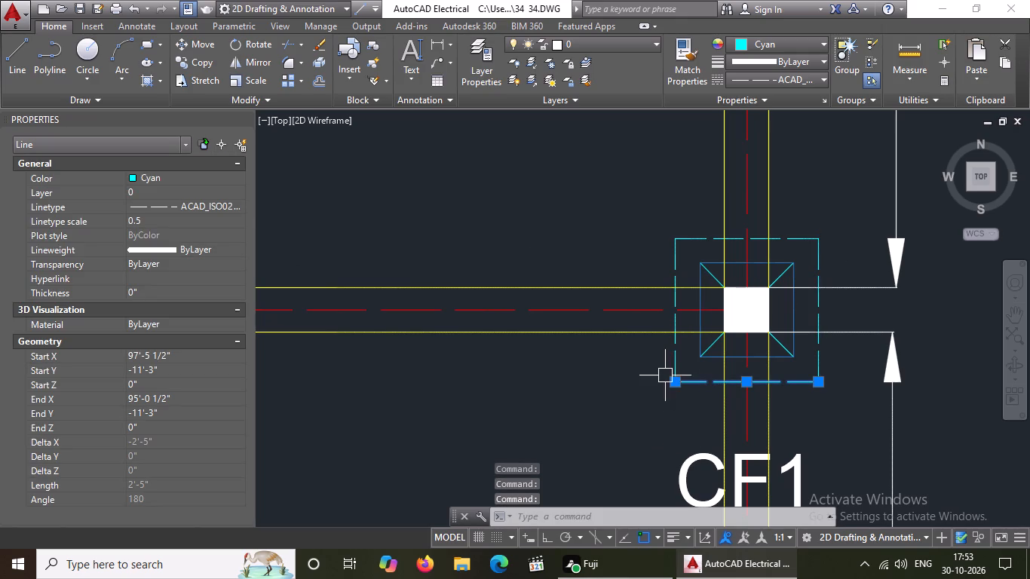
click(674, 370)
scroll(667, 305, down, 3)
key(Escape)
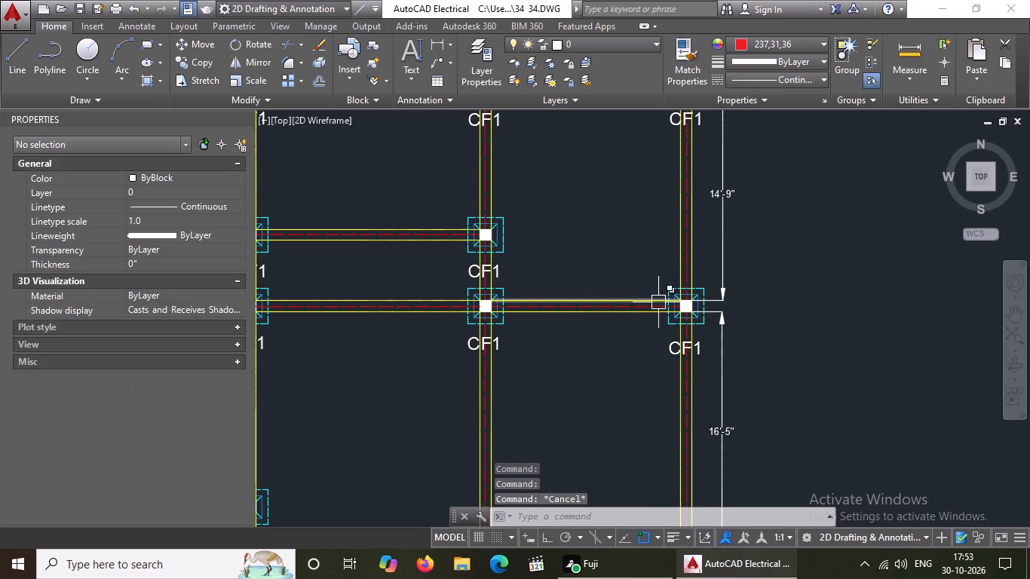
Set the linetype scale to 0.5 on the dashed north edge of the westernmost CF1 footing between the 13'-1" and 11'-6" dimensions.
scroll(606, 291, down, 3)
scroll(471, 336, up, 2)
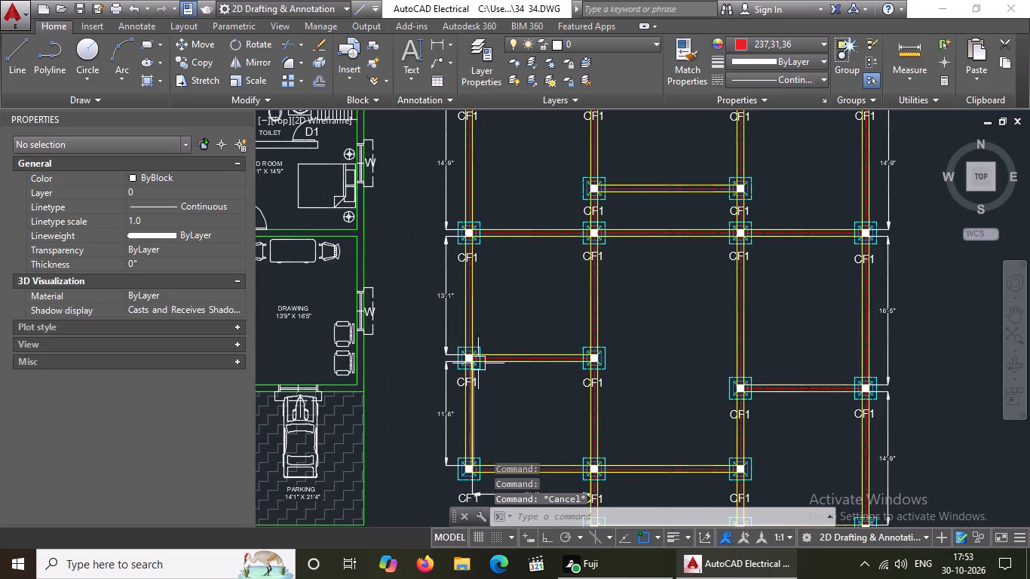
scroll(474, 372, up, 3)
click(482, 272)
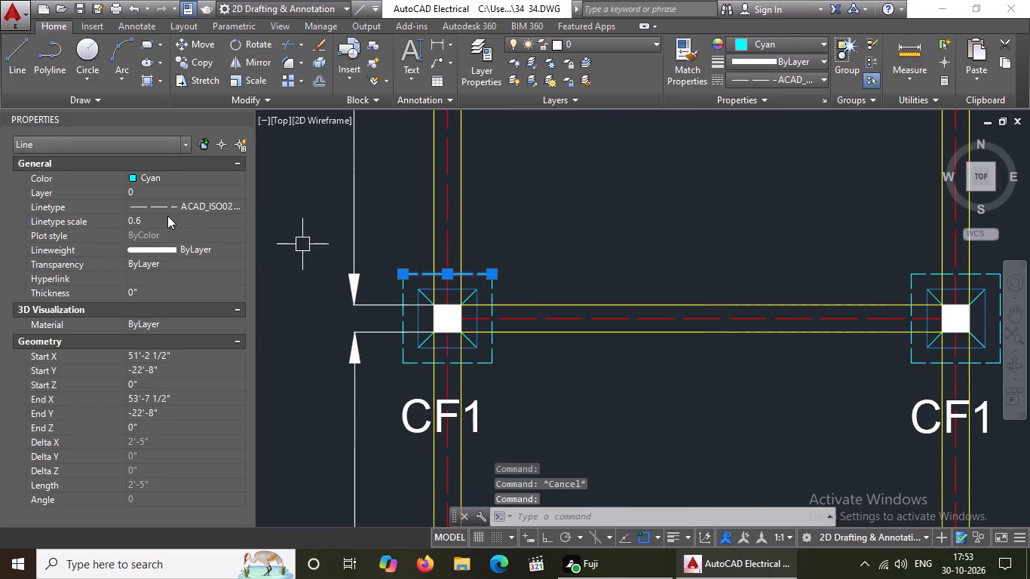
click(163, 215)
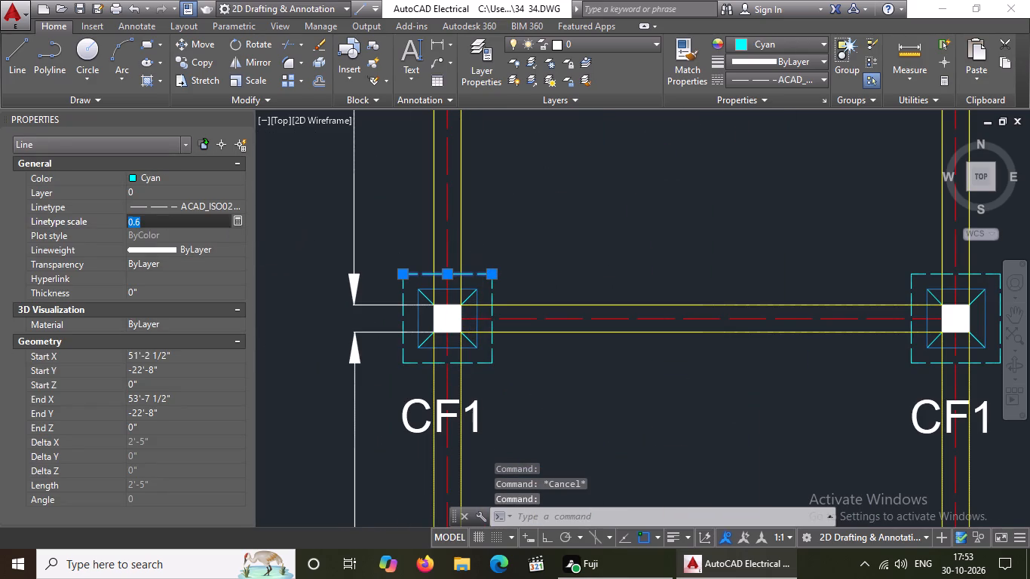
key(BackSpace)
key(BackSpace)
key(BackSpace)
text(0.5)
key(Return)
Set the linetype scale to 0.5 on the dashed east edge of the west-side CF1 footing between the 13'-1" and 11'-6" dimensions.
click(494, 290)
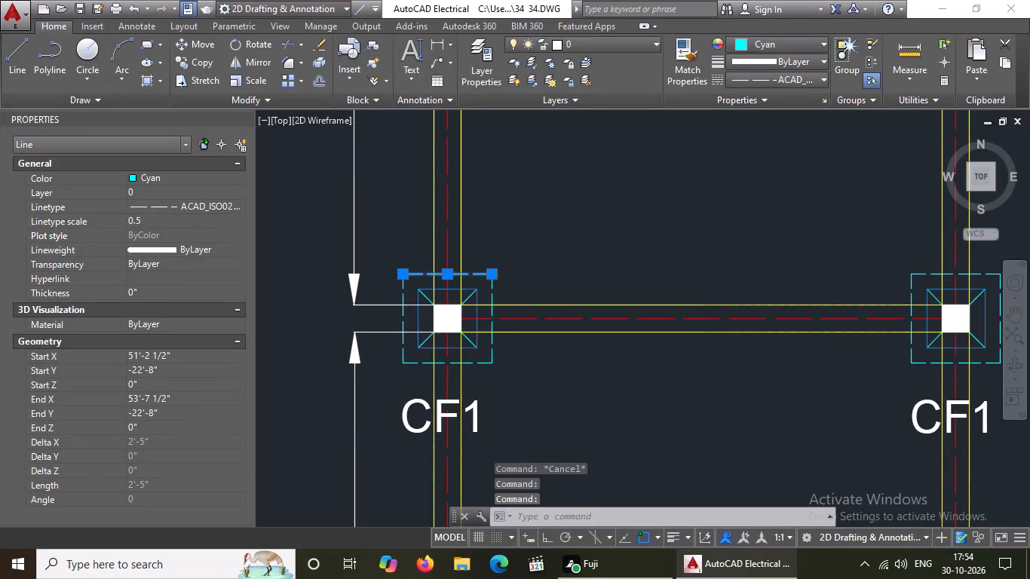
click(164, 222)
key(BackSpace)
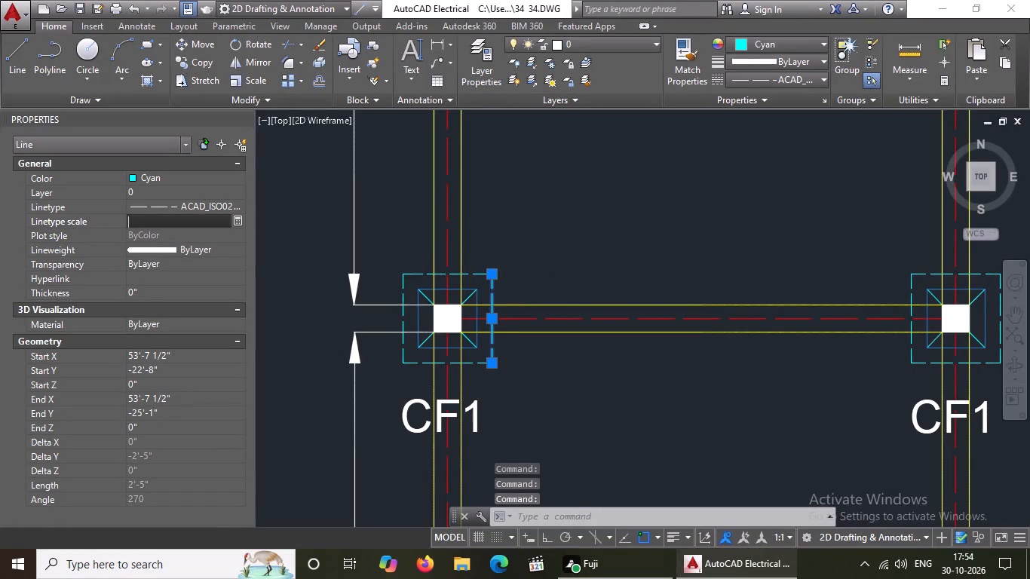
key(BackSpace)
text(0.5)
key(Return)
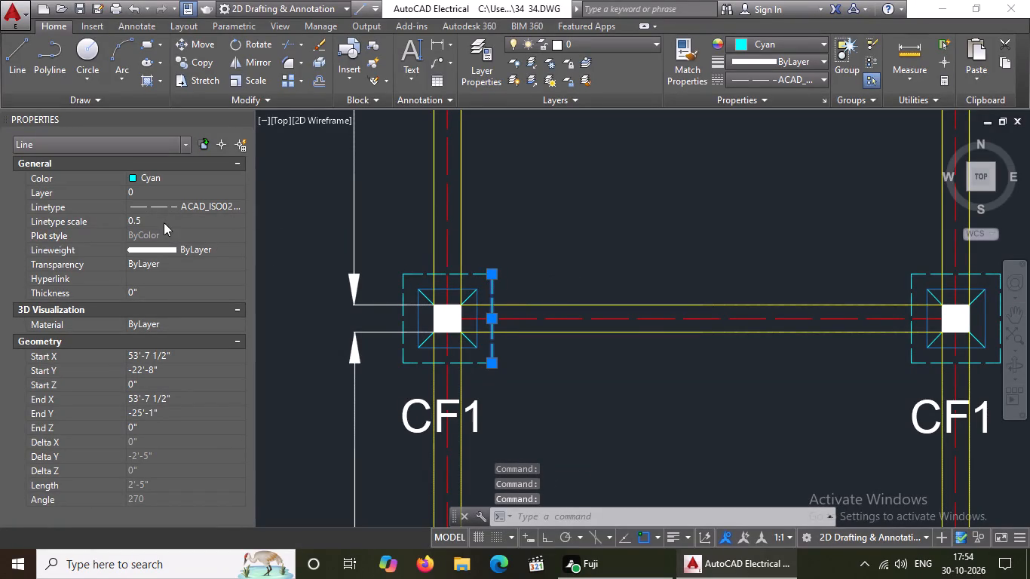
Set the linetype scale to 0.5 on the dashed south edge of the west-side CF1 footing between the 13'-1" and 11'-6" dimensions.
click(421, 272)
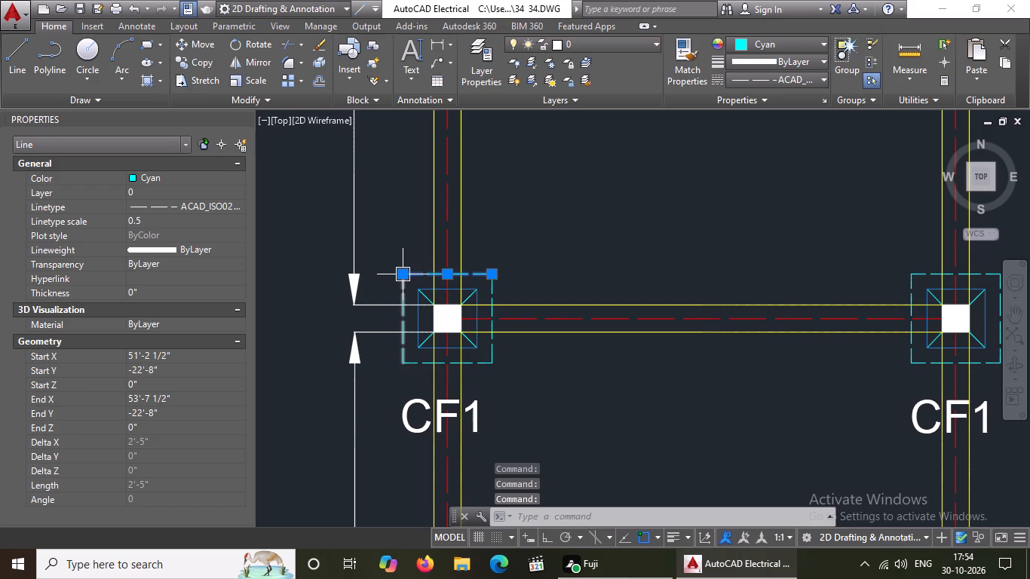
click(480, 365)
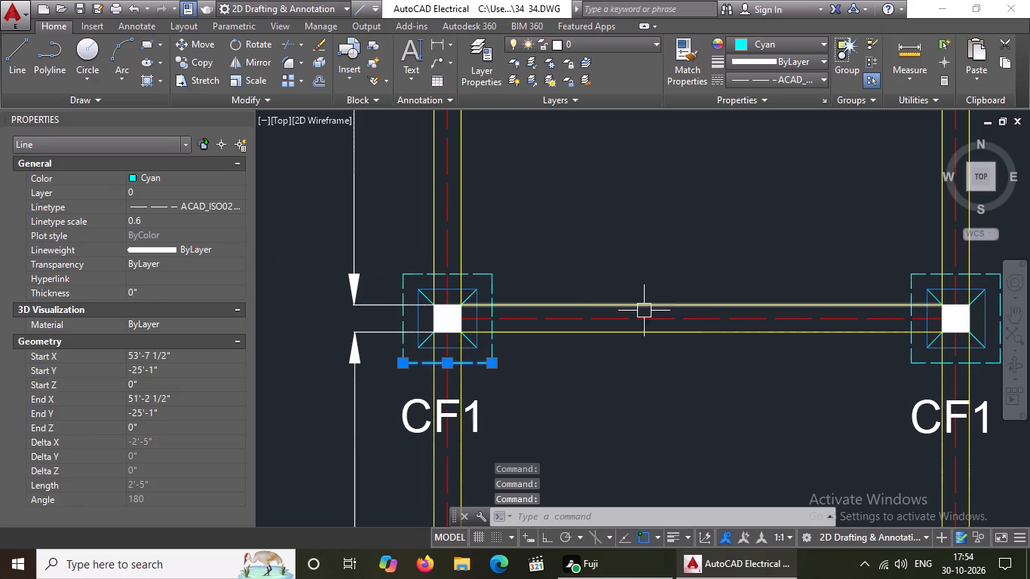
click(145, 218)
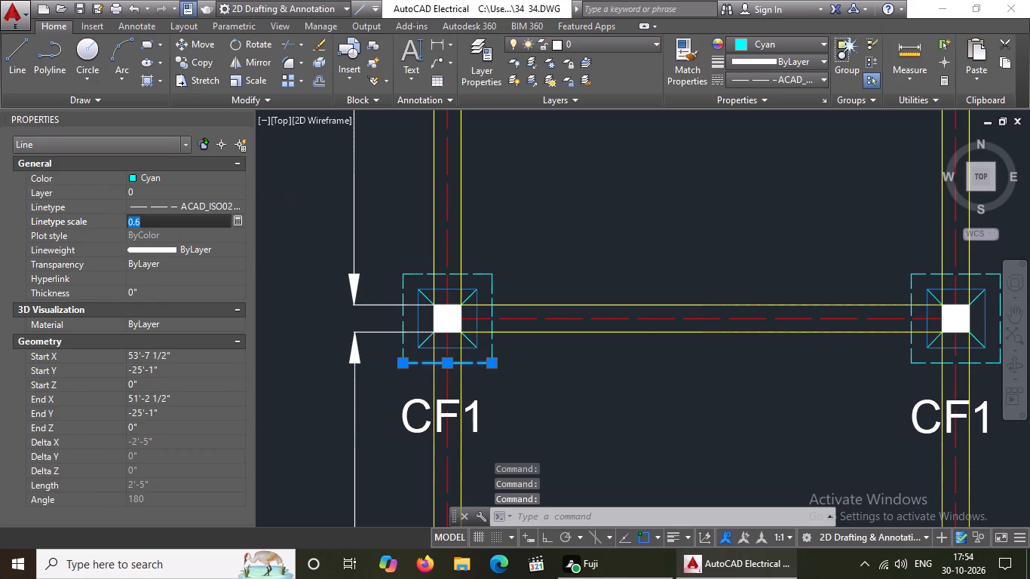
key(BackSpace)
key(BackSpace)
text(0.5)
key(Return)
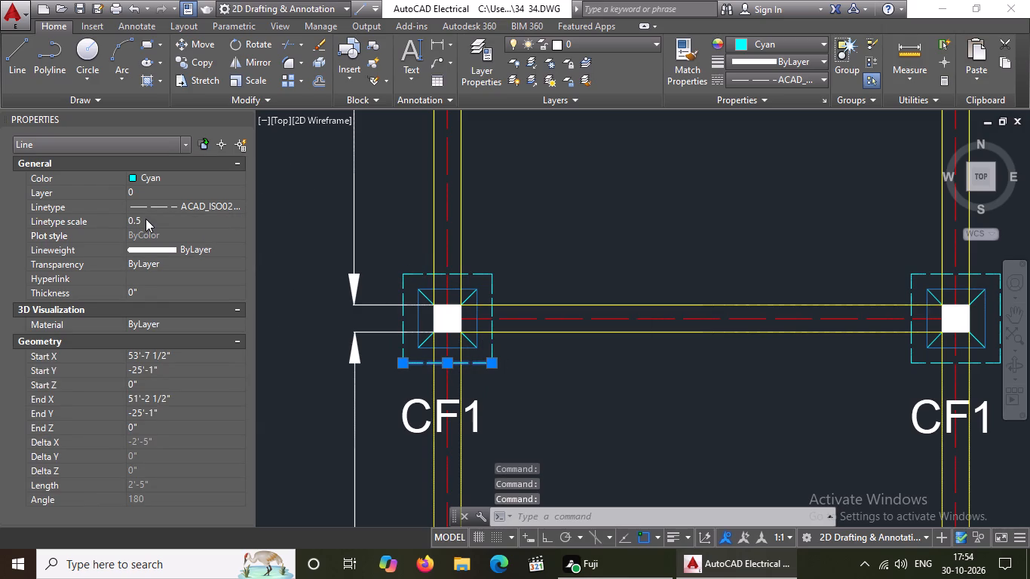
Set the linetype scale to 0.5 on the dashed west edge of that west-side CF1 footing and clear the selection.
click(399, 289)
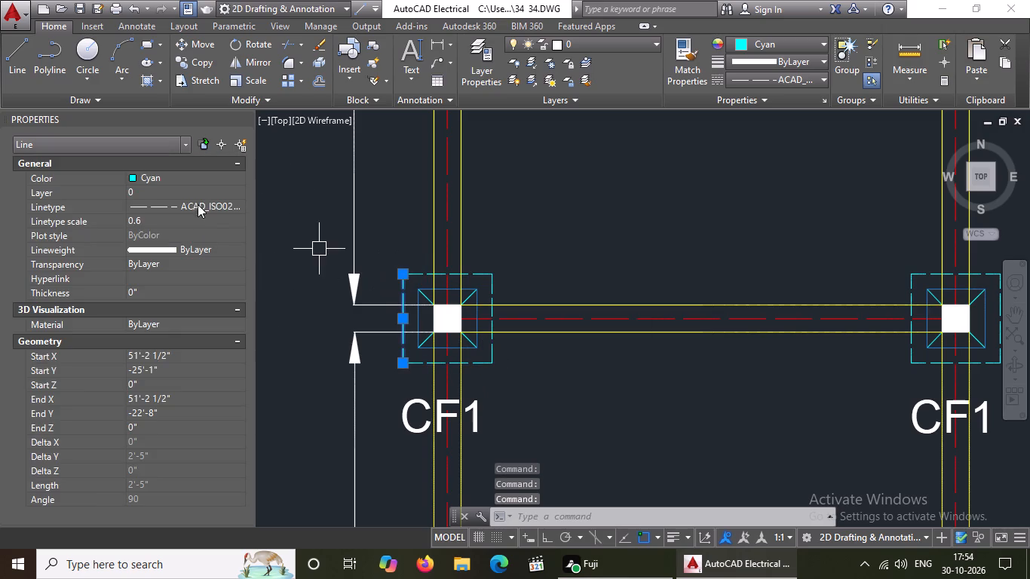
click(155, 220)
key(BackSpace)
key(BackSpace)
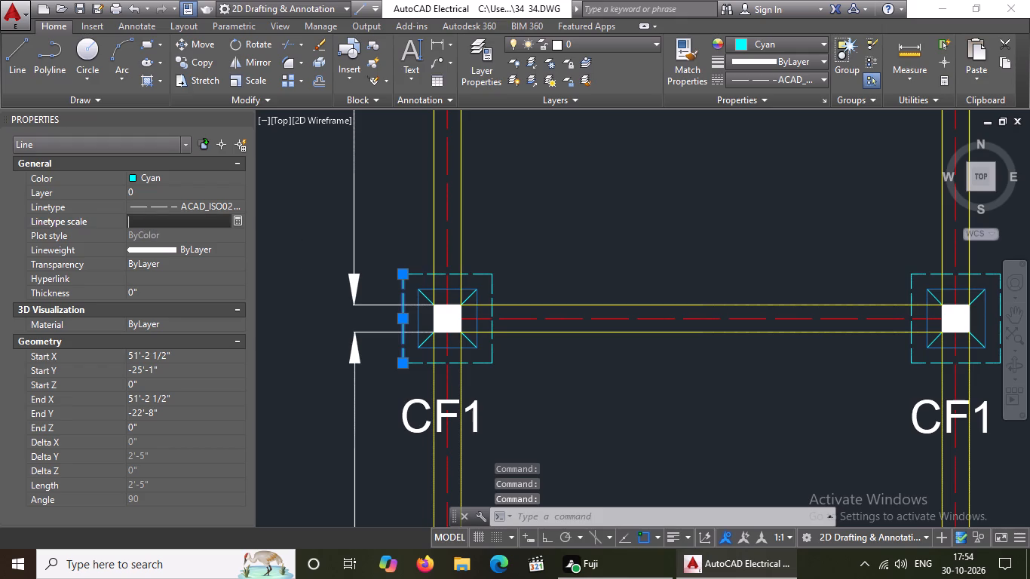
text(0.5)
key(Return)
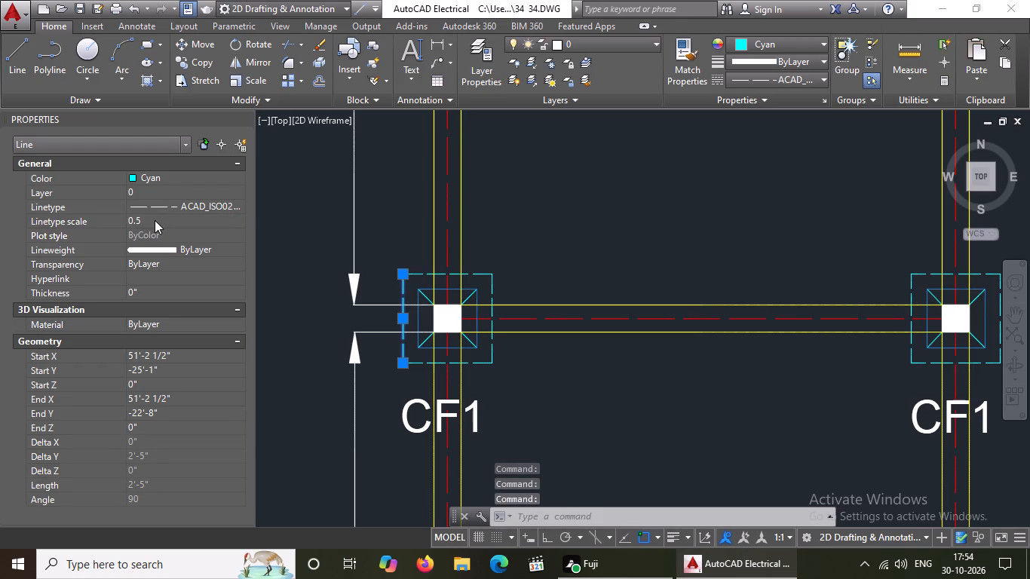
key(Escape)
key(Escape)
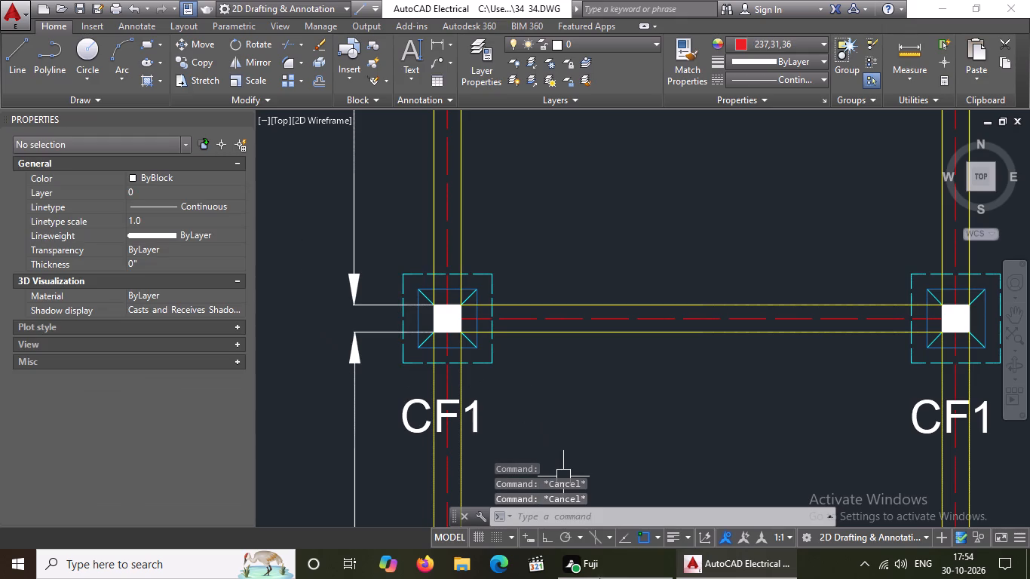
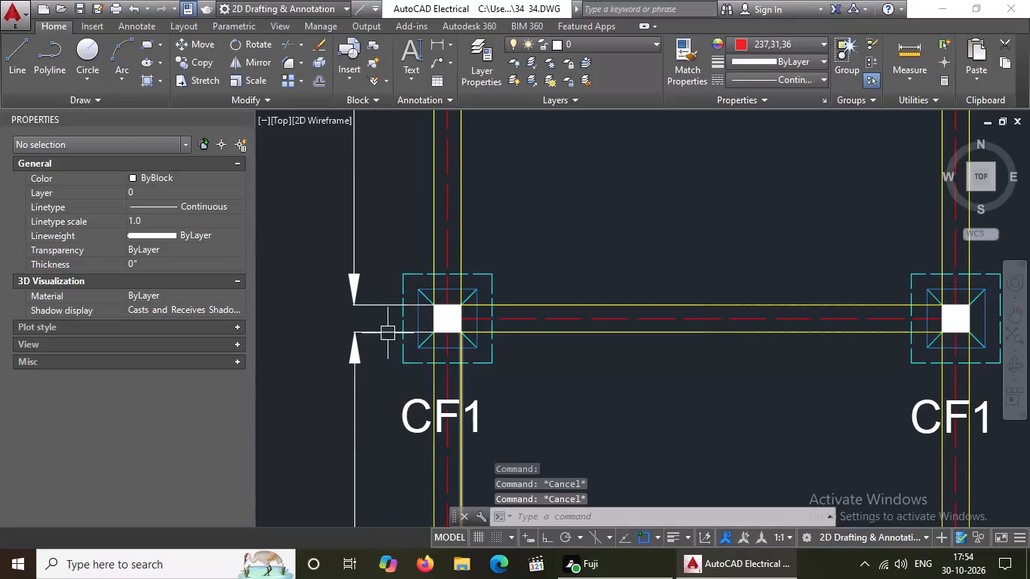
Check the linetype scale on the west, north and east edges of the west-side CF1 footing between the 13'-1" and 11'-6" dimensions.
click(401, 282)
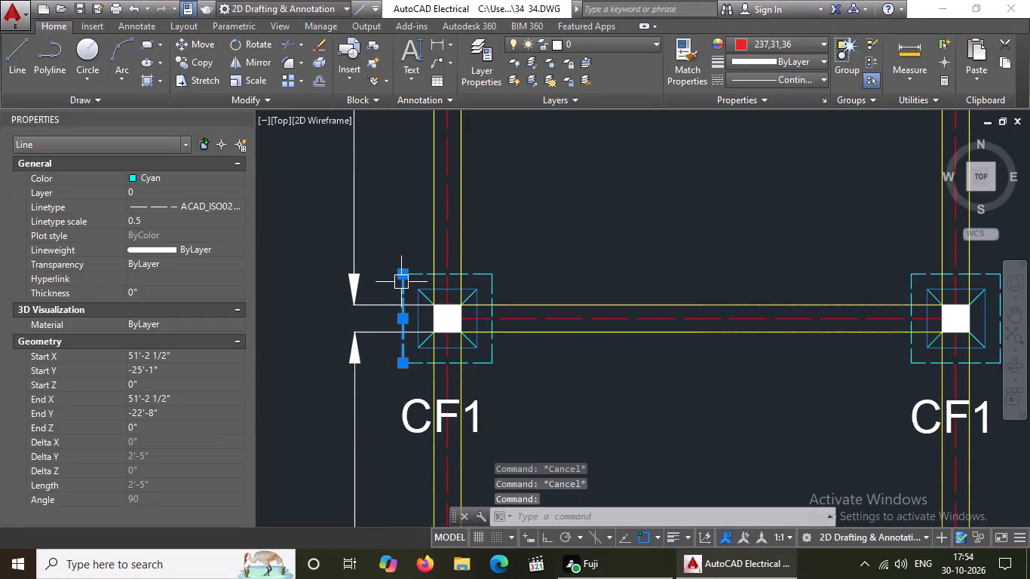
click(486, 277)
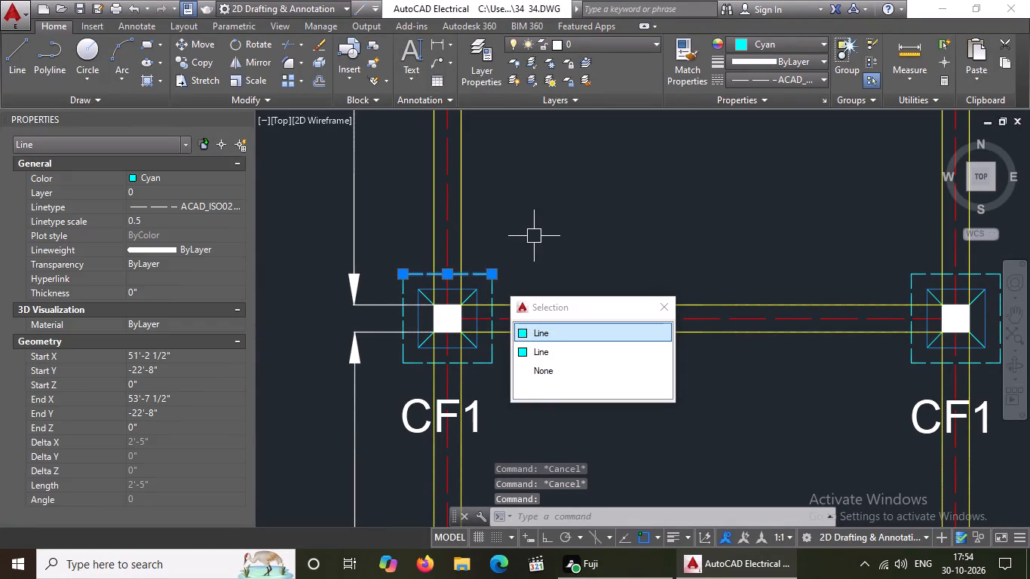
key(Escape)
click(486, 271)
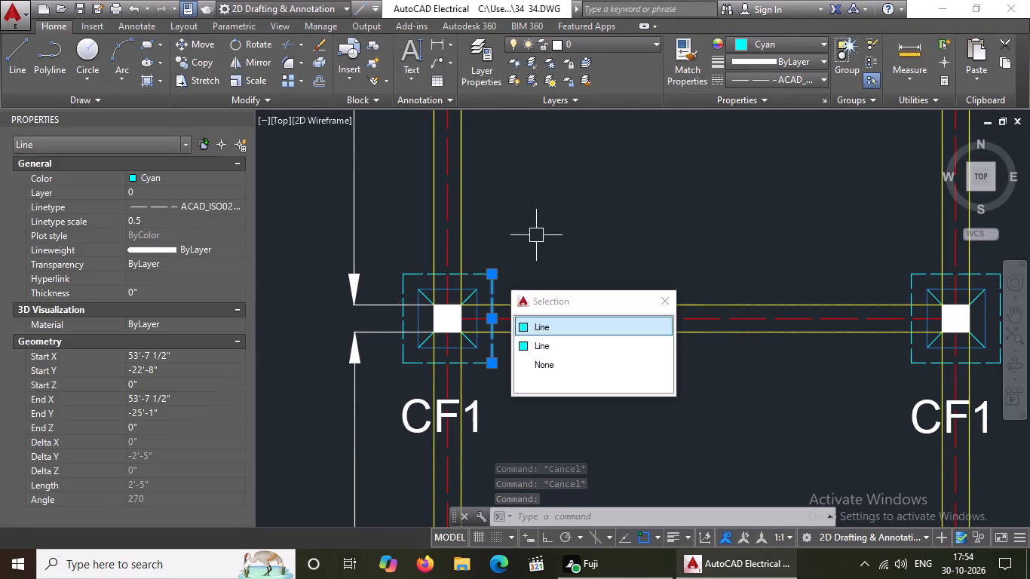
key(Escape)
Set the linetype scale to 0.5 on the dashed north edge of the CF1 footing directly east of the west-side one.
scroll(627, 284, down, 3)
scroll(710, 291, up, 2)
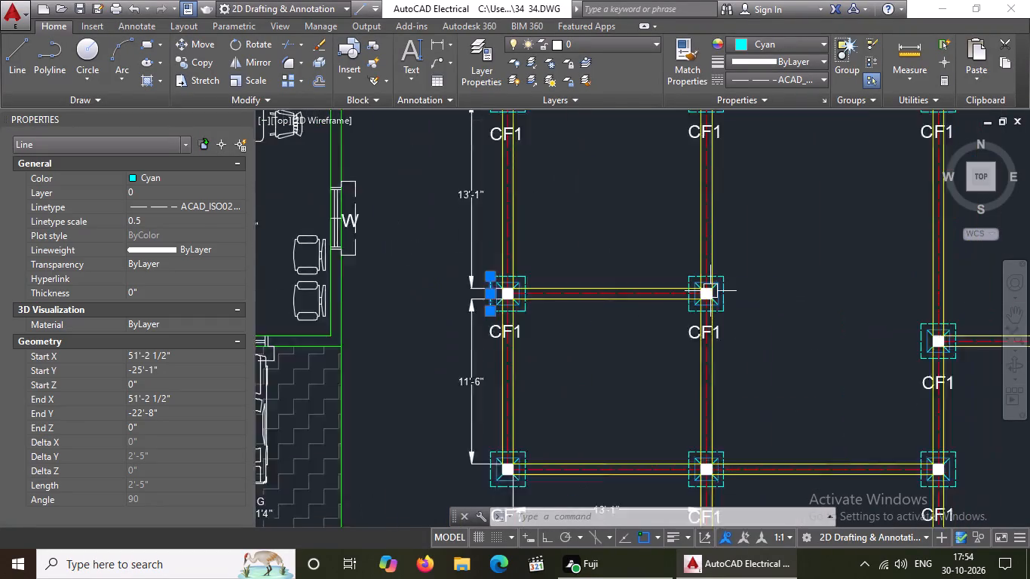
scroll(710, 290, up, 2)
click(649, 252)
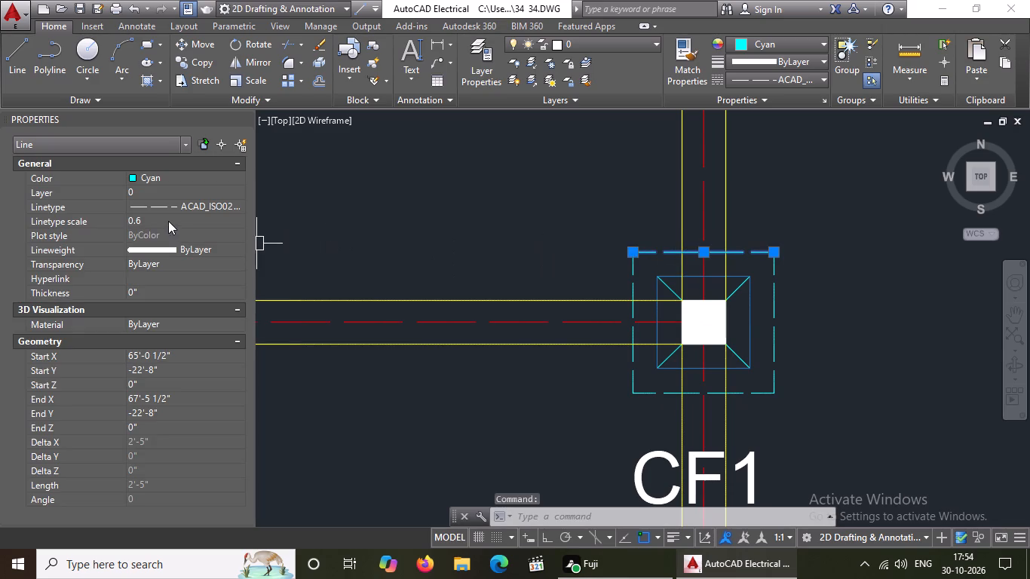
click(168, 221)
key(BackSpace)
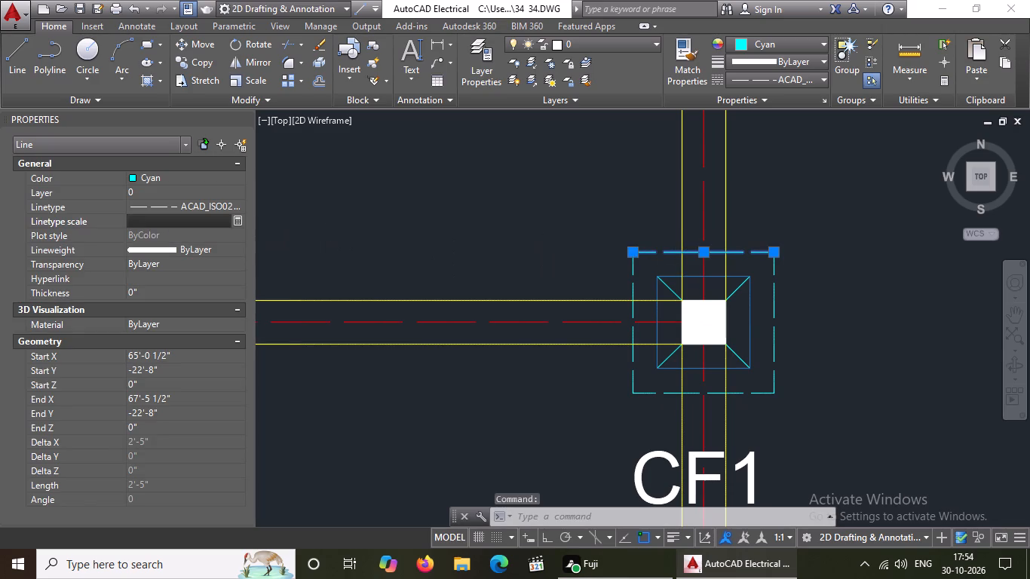
text(0.5)
key(Return)
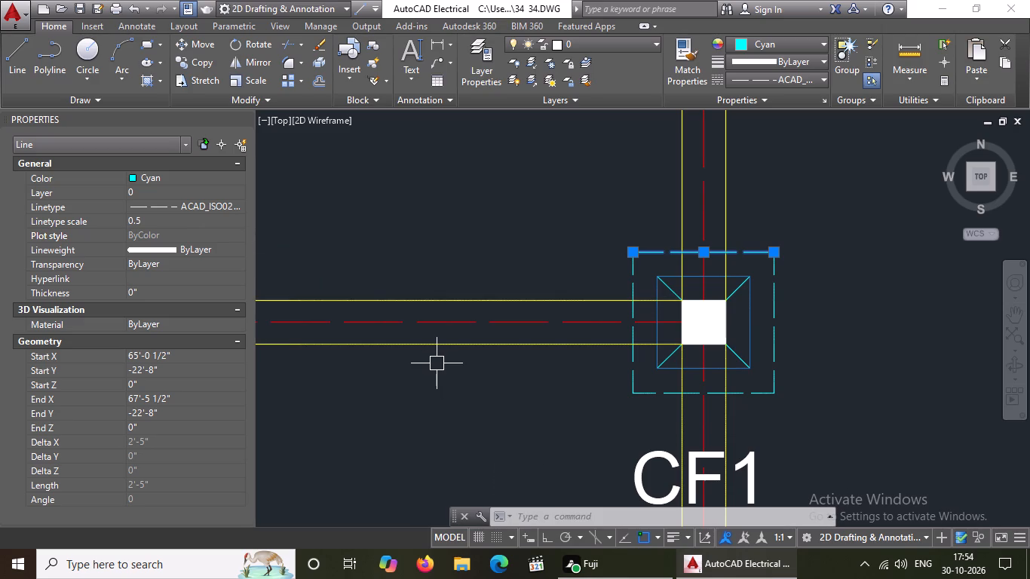
key(Escape)
Set the linetype scale to 0.5 on the dashed east edge of this second CF1 footing in the row.
click(768, 292)
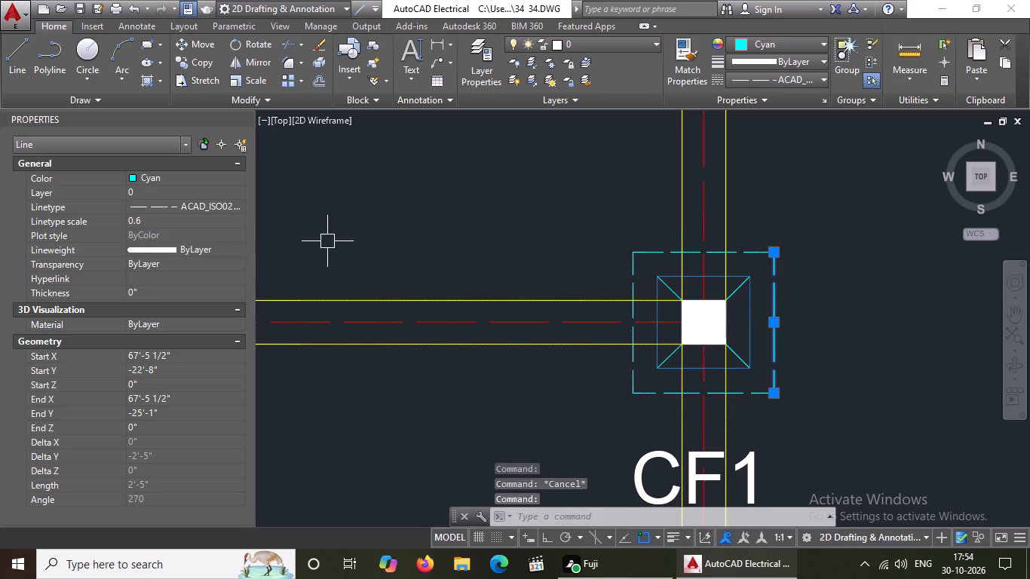
click(156, 217)
key(BackSpace)
key(BackSpace)
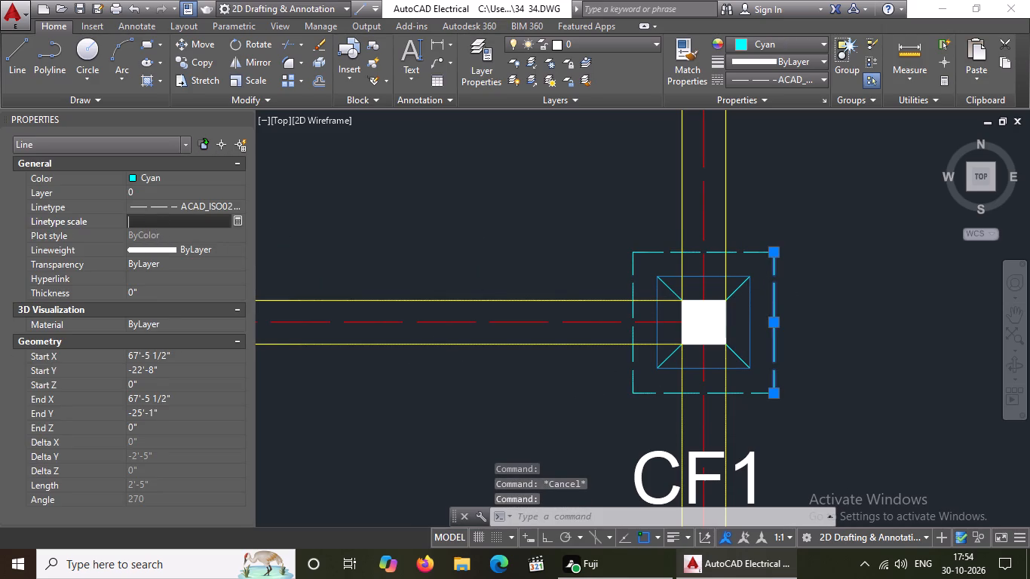
text(0.5)
key(Return)
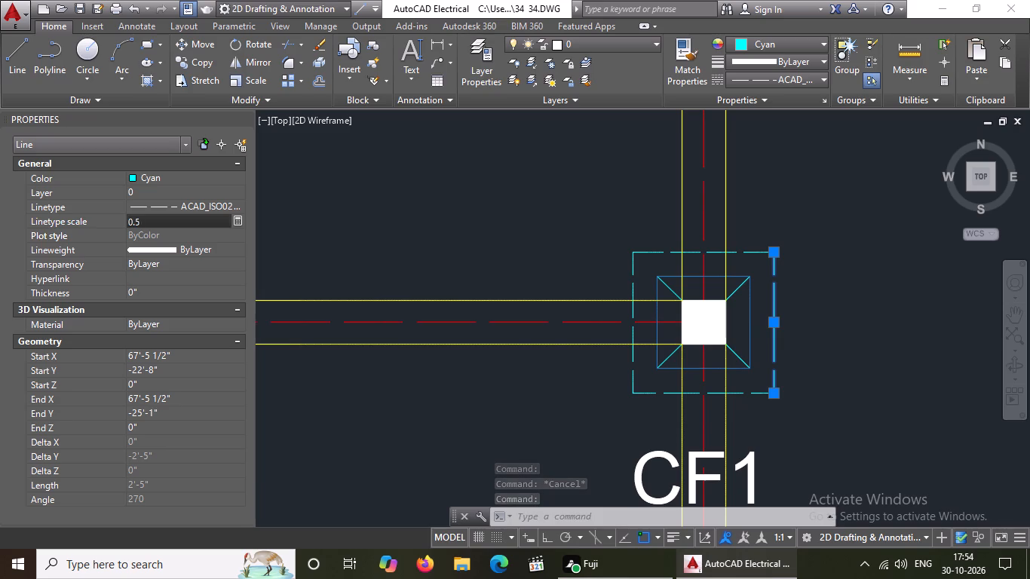
scroll(156, 218, up, 1)
key(Escape)
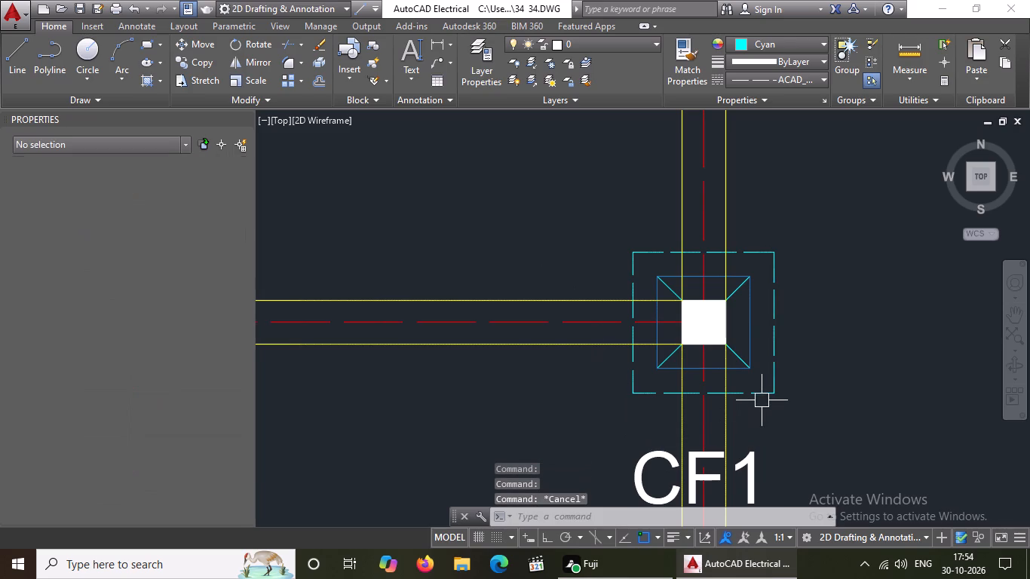
Set the linetype scale to 0.5 on the dashed south edge of the second CF1 footing in the row.
click(753, 394)
click(171, 217)
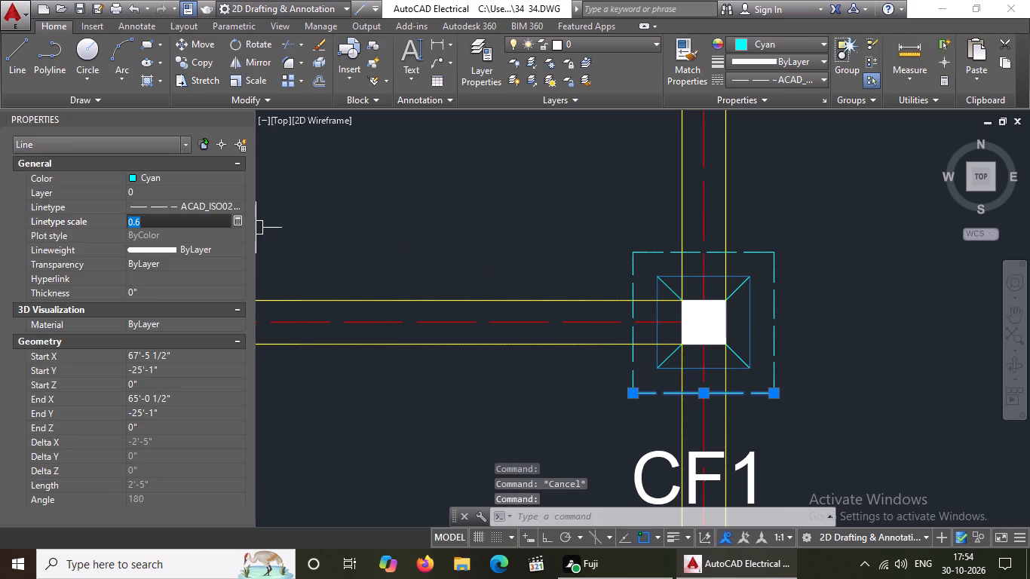
key(BackSpace)
key(BackSpace)
text(0.5)
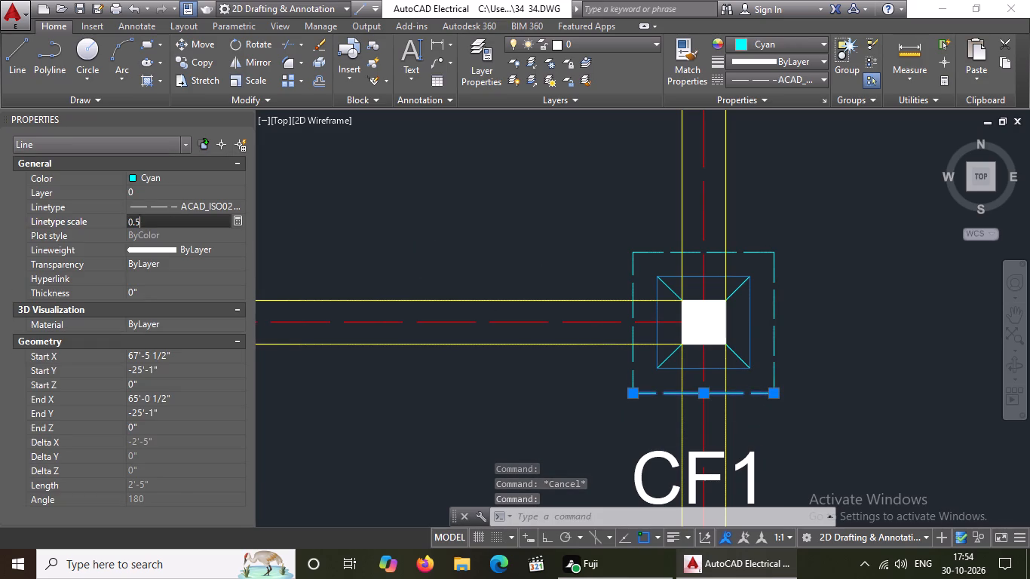
key(Return)
key(Escape)
Set the linetype scale to 0.5 on the dashed west edge of the second CF1 footing and clear the selection.
click(633, 283)
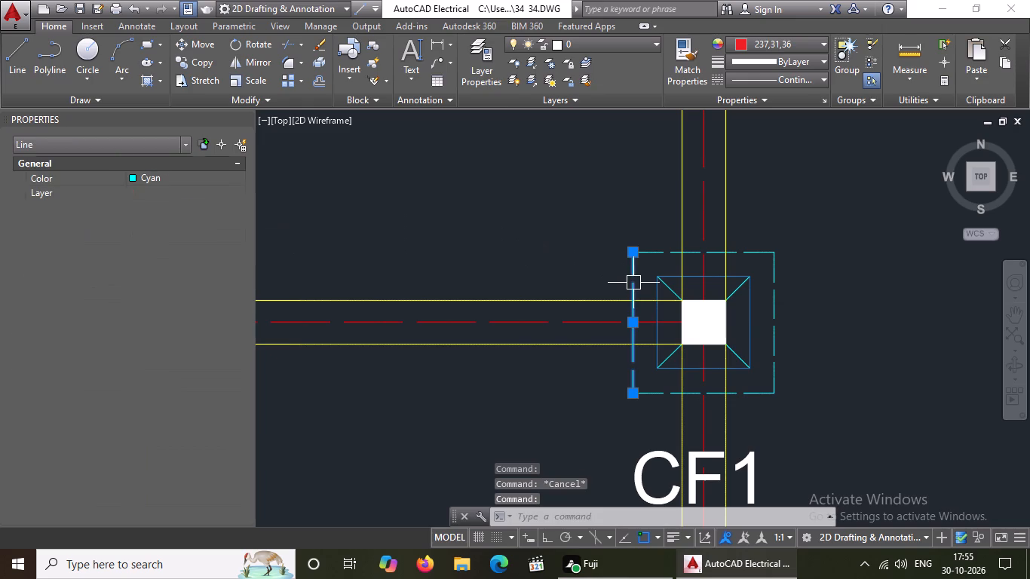
click(136, 213)
click(147, 223)
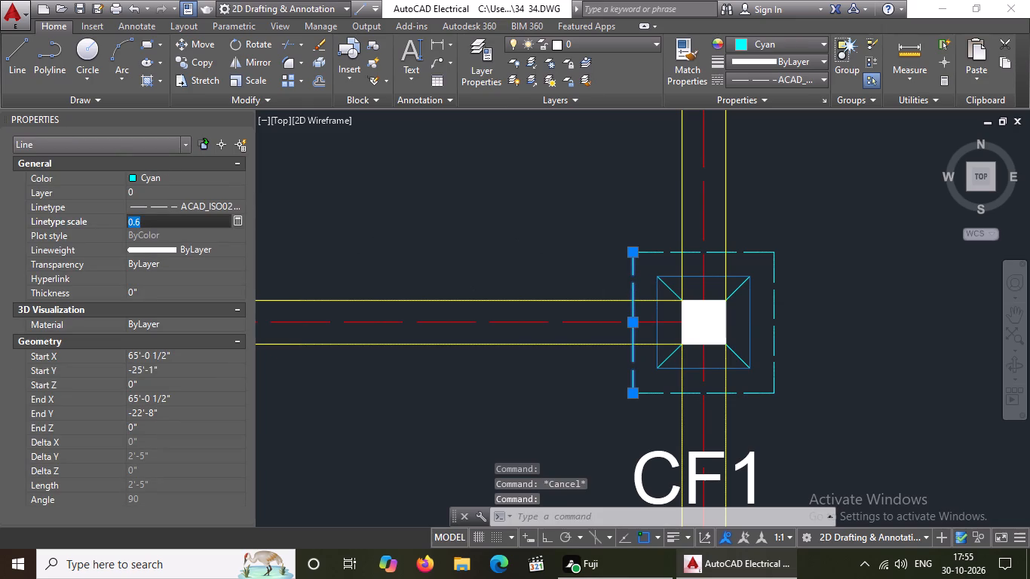
key(BackSpace)
key(BackSpace)
text(0.5)
key(Return)
key(Escape)
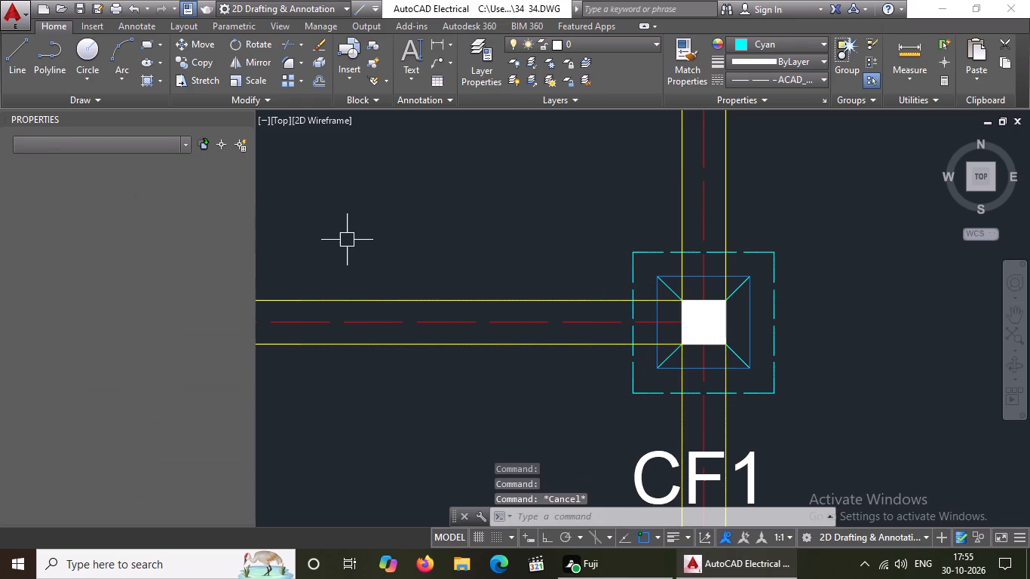
Check the linetype scale on the north and west edges of the second CF1 footing.
click(654, 256)
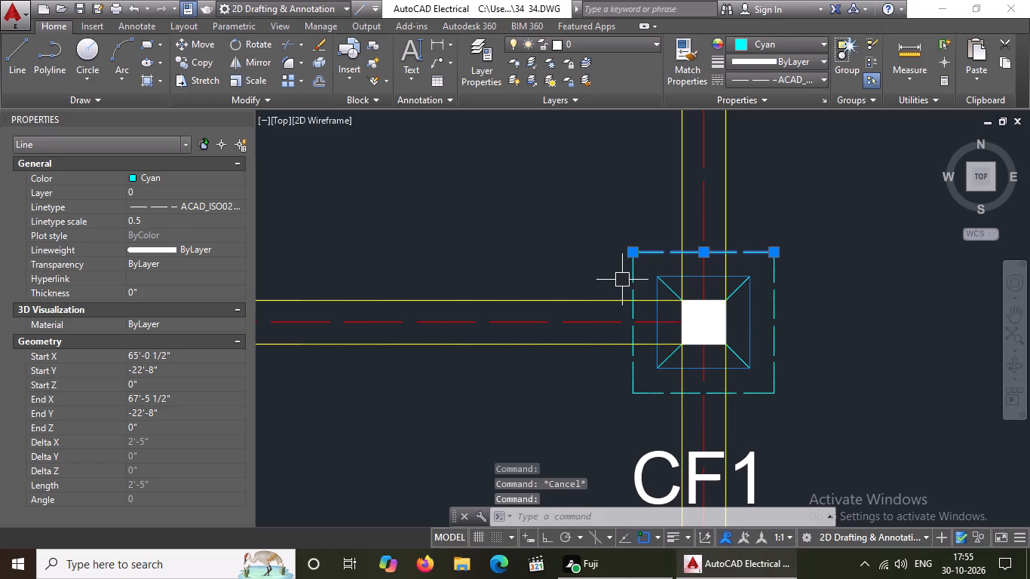
click(623, 274)
click(641, 278)
click(634, 283)
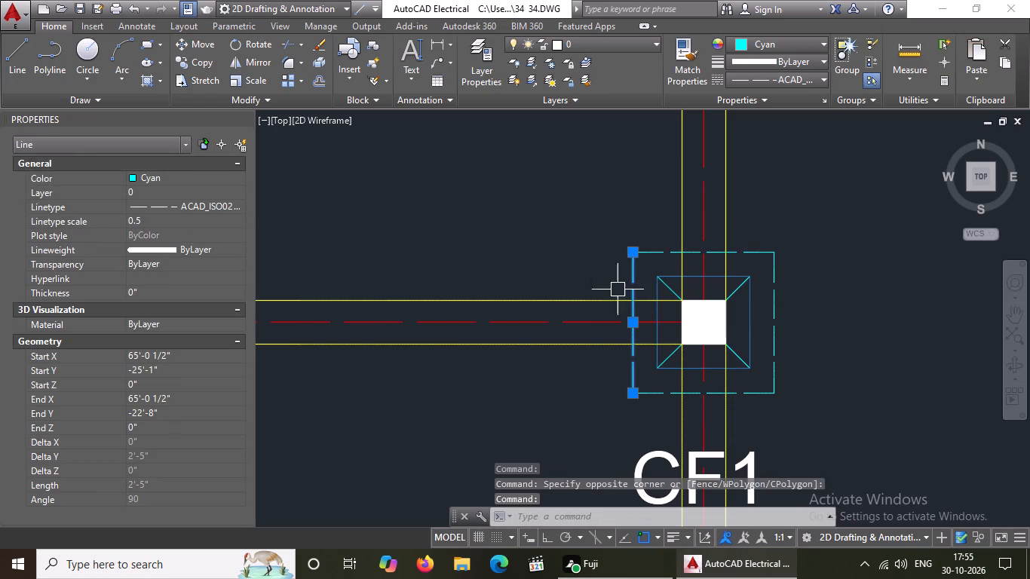
Set the linetype scale to 0.5 on the north edge of the CF1 footing at the west end of the beam between the 16'-5" and 14'-9" dimensions.
scroll(564, 260, down, 3)
scroll(618, 303, down, 2)
scroll(698, 315, up, 2)
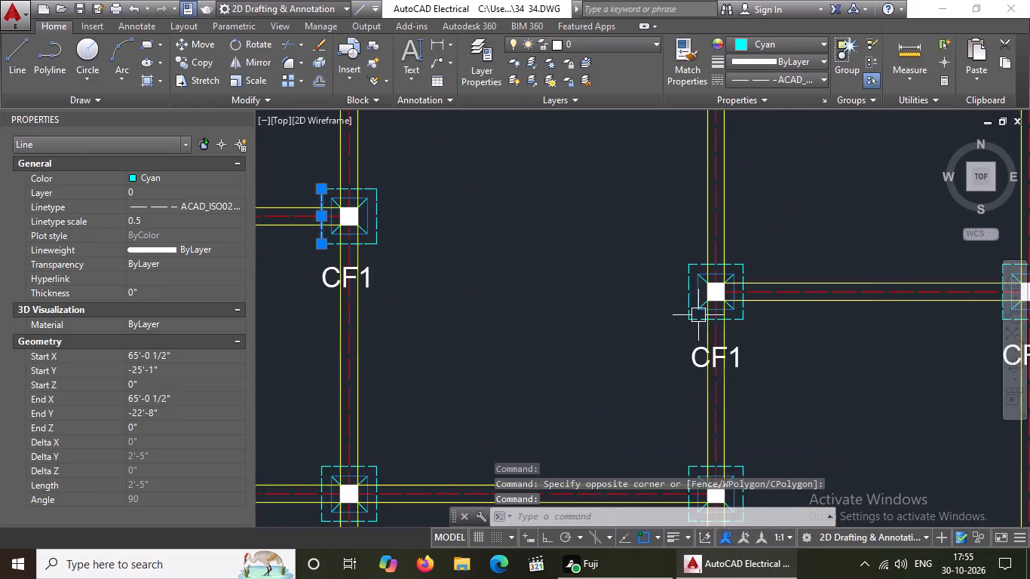
scroll(698, 315, up, 3)
scroll(757, 260, down, 4)
scroll(808, 260, up, 1)
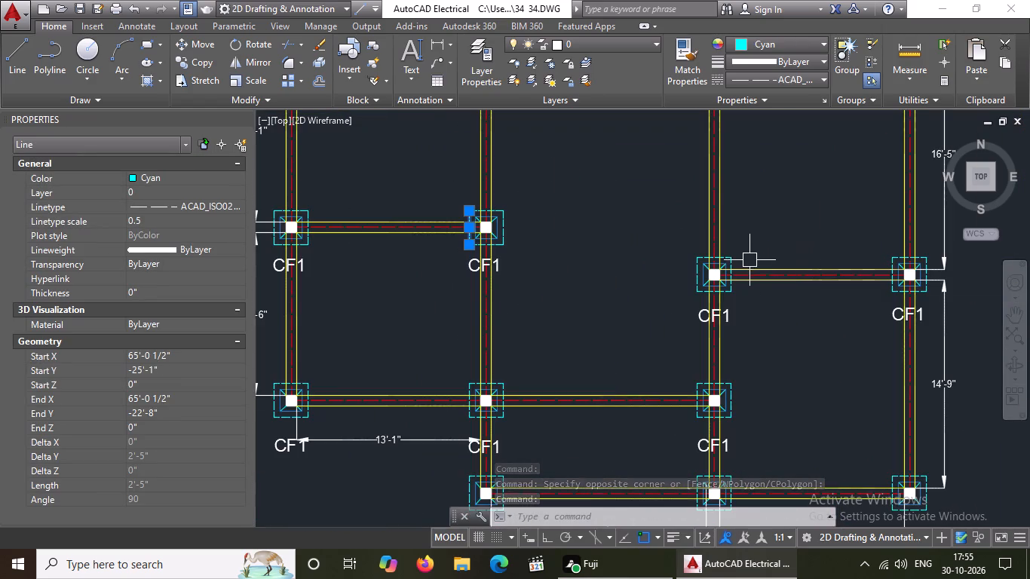
scroll(749, 260, up, 3)
click(667, 252)
click(154, 216)
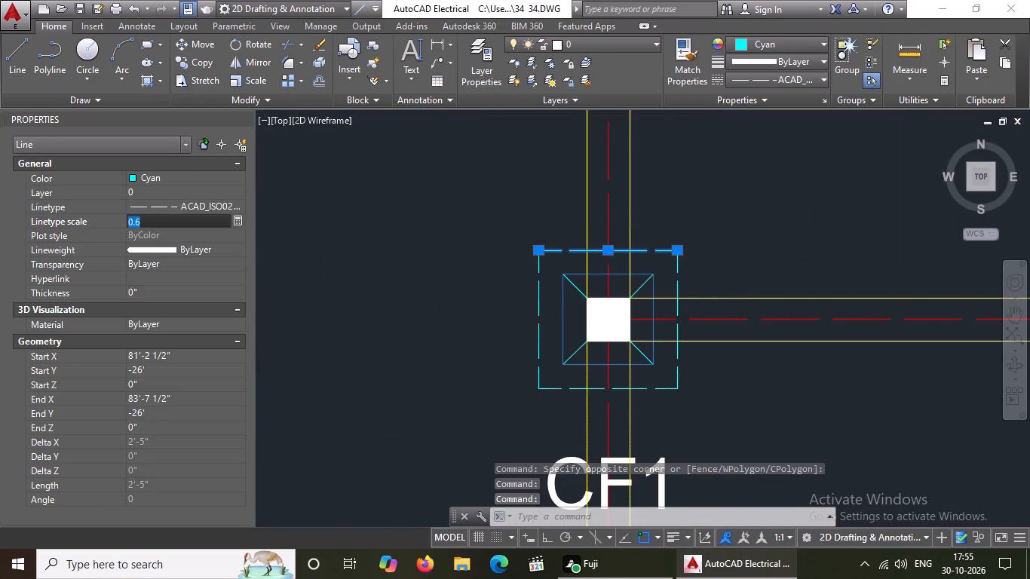
key(BackSpace)
key(BackSpace)
text(0.5)
key(Return)
Set the linetype scale to 0.5 on the dashed west edge of the CF1 footing at that beam's west end.
click(532, 336)
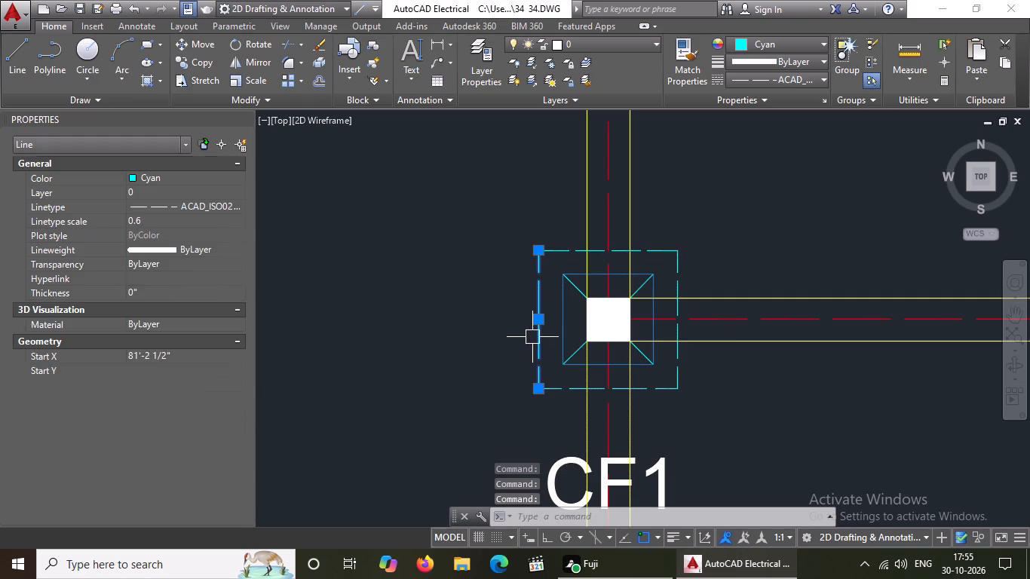
click(140, 216)
key(BackSpace)
key(BackSpace)
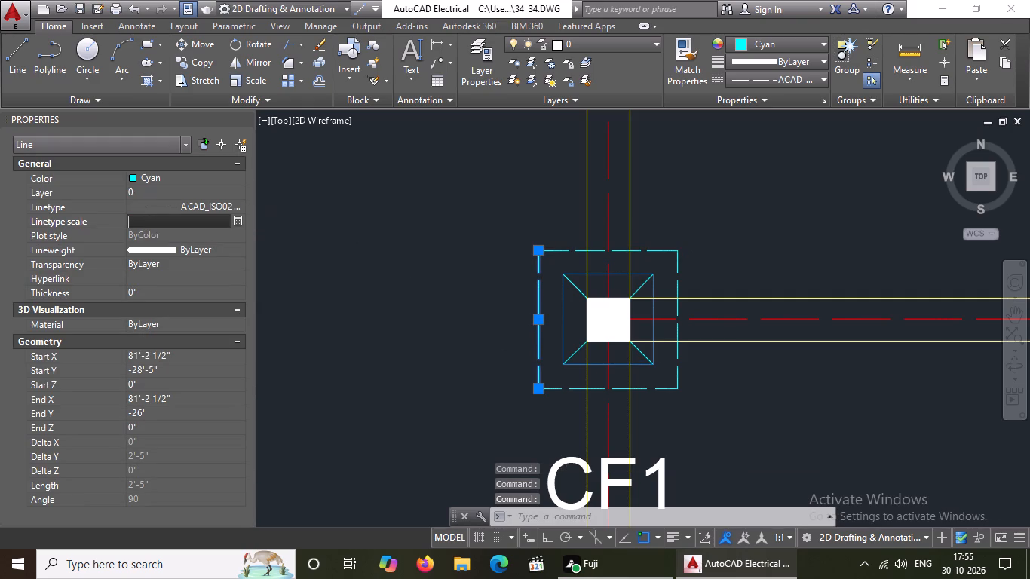
text(0.5)
key(Return)
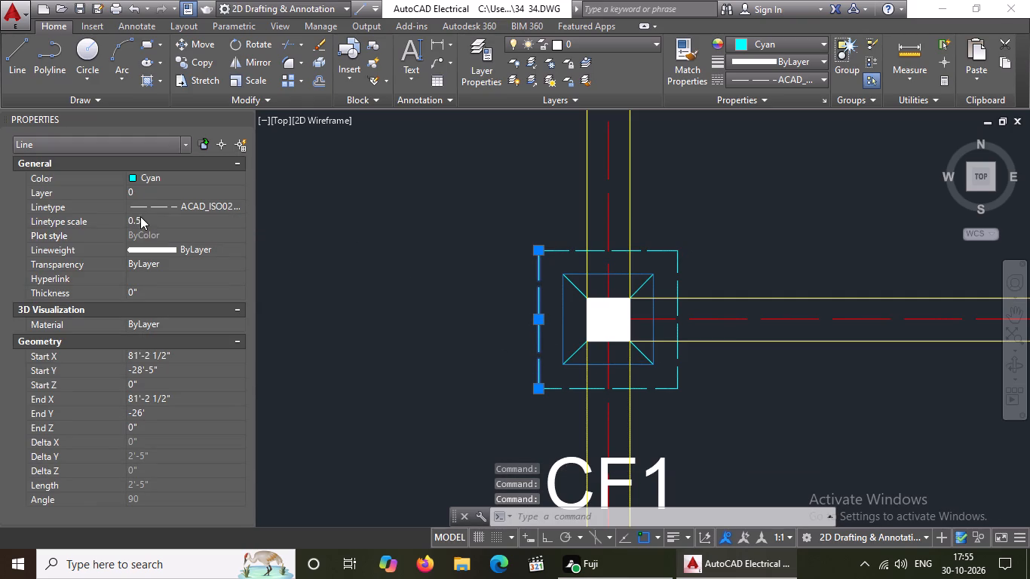
Set the linetype scale to 0.5 on the dashed south edge of the CF1 footing at the beam's west end.
click(569, 383)
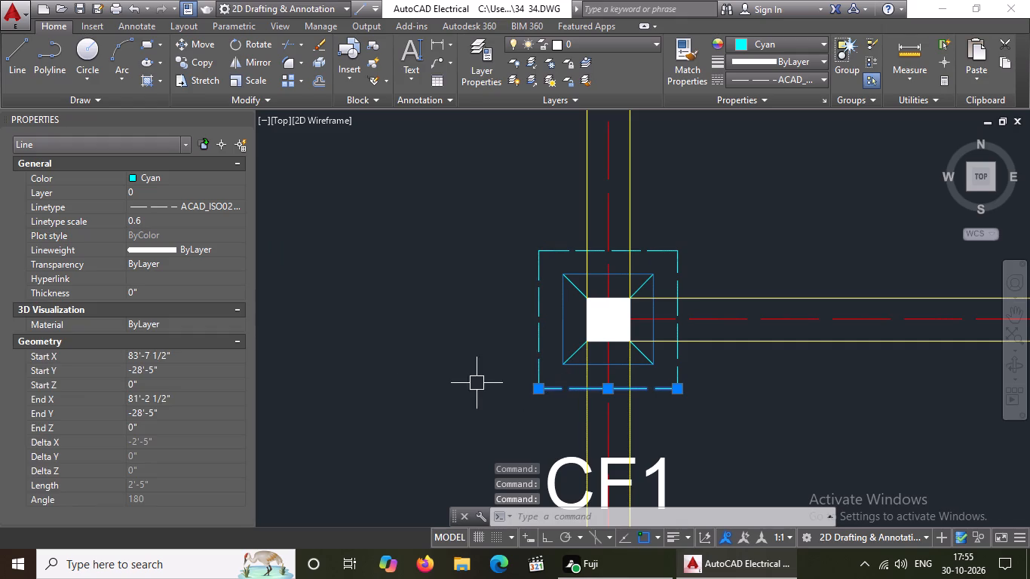
click(160, 214)
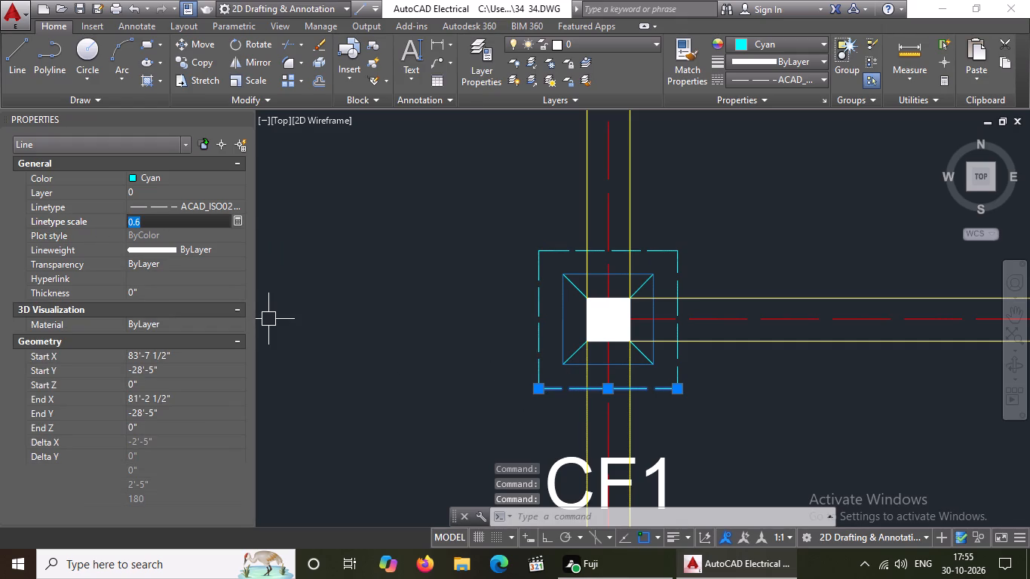
key(BackSpace)
key(BackSpace)
text(0.5)
key(Return)
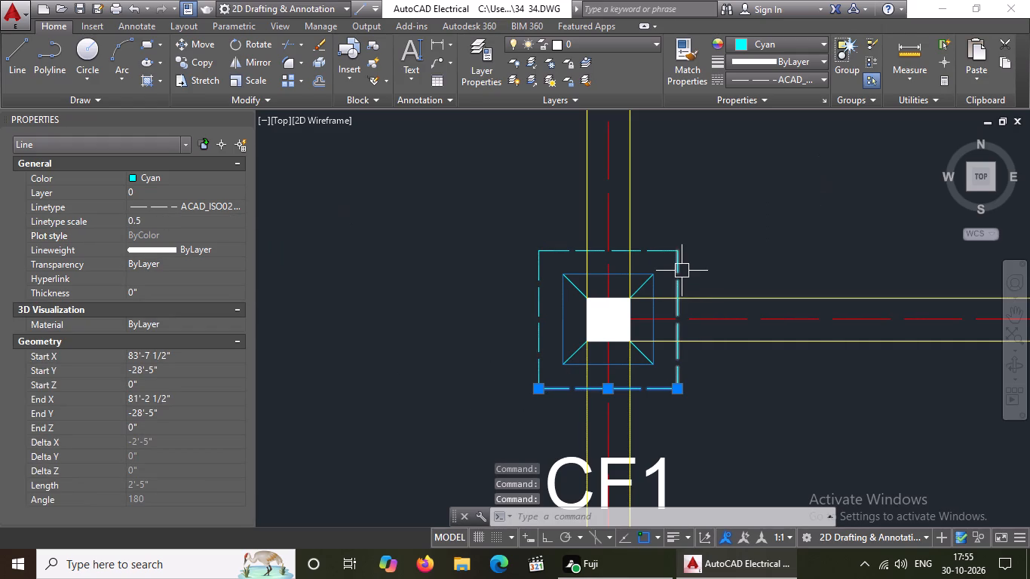
Set the linetype scale to 0.5 on the dashed east edge of the CF1 footing at the beam's west end.
click(682, 270)
click(161, 221)
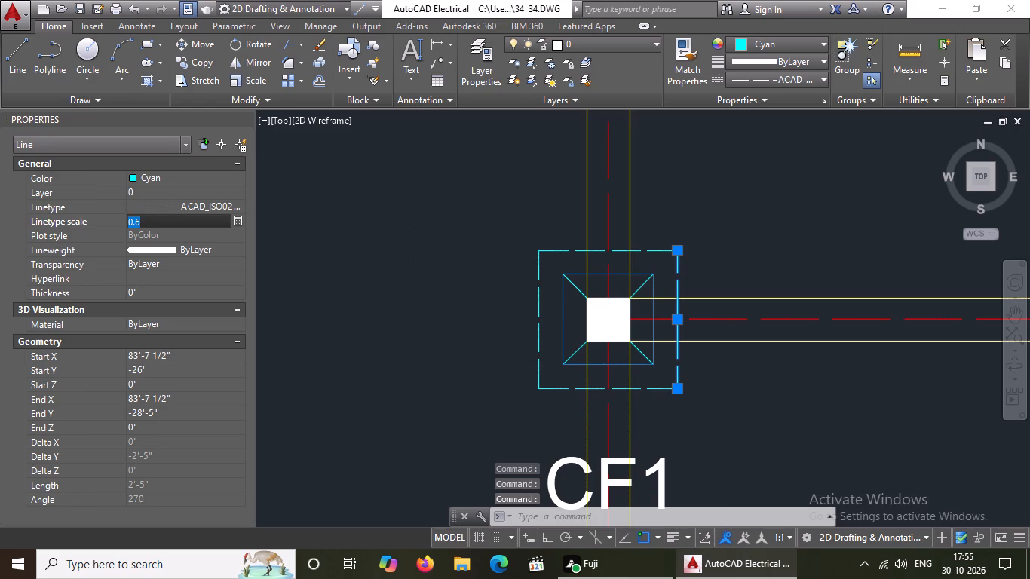
key(BackSpace)
key(BackSpace)
text(0.)
key(5)
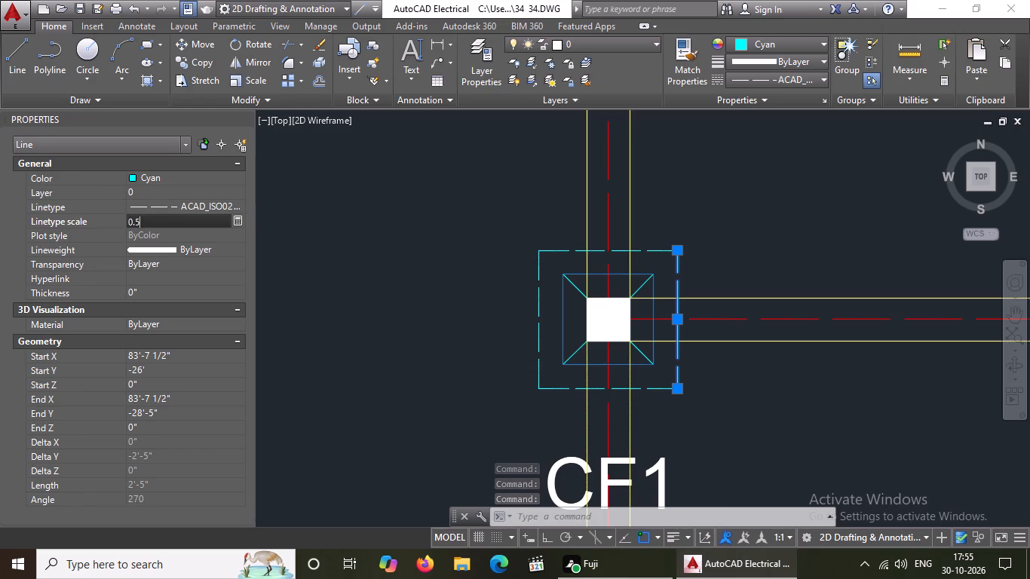
key(Return)
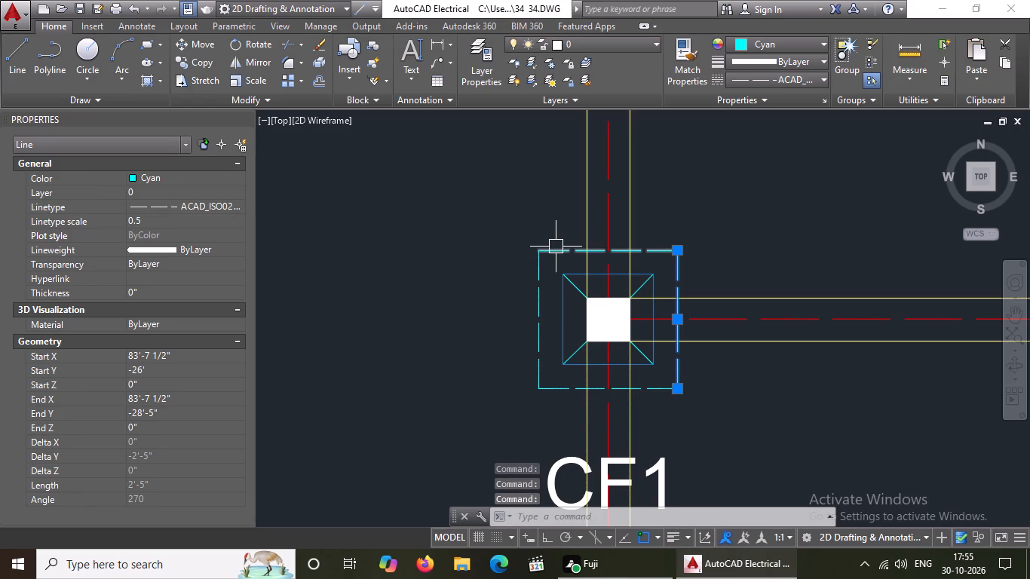
Check the linetype scale on all four dashed edges of the CF1 footing at the beam's west end and clear the selection.
click(556, 248)
click(540, 311)
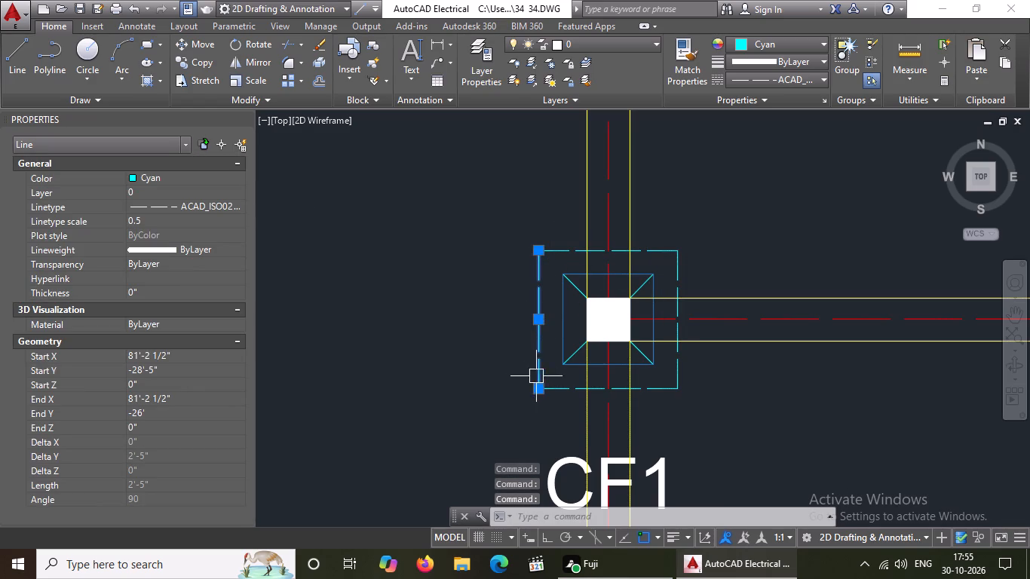
click(559, 391)
click(680, 351)
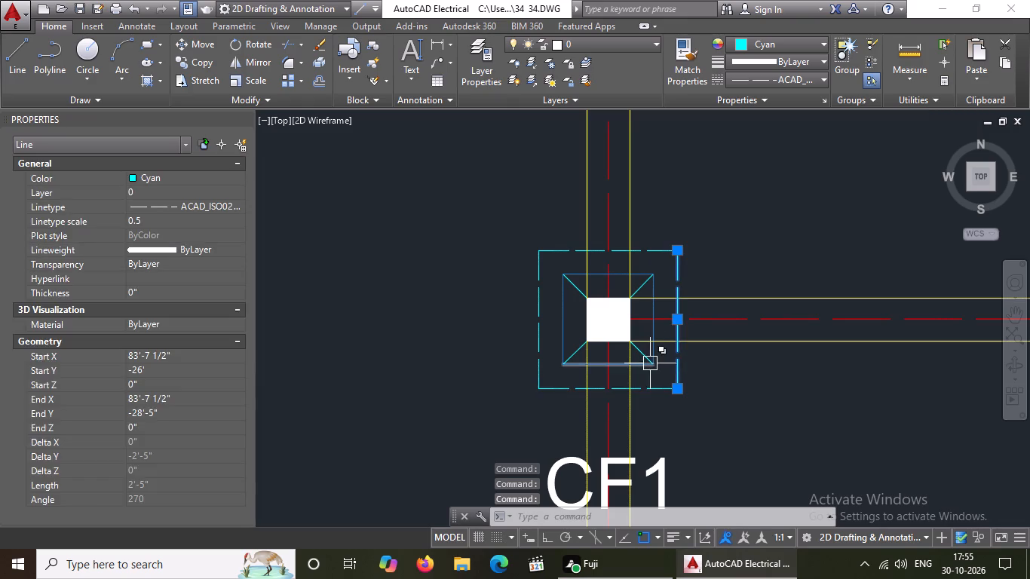
key(Escape)
Set the linetype scale to 0.5 on the dashed north edge of the easternmost CF1 footing between the 16'-5" and 14'-9" dimensions.
scroll(589, 302, down, 3)
scroll(791, 296, up, 3)
click(737, 265)
click(139, 219)
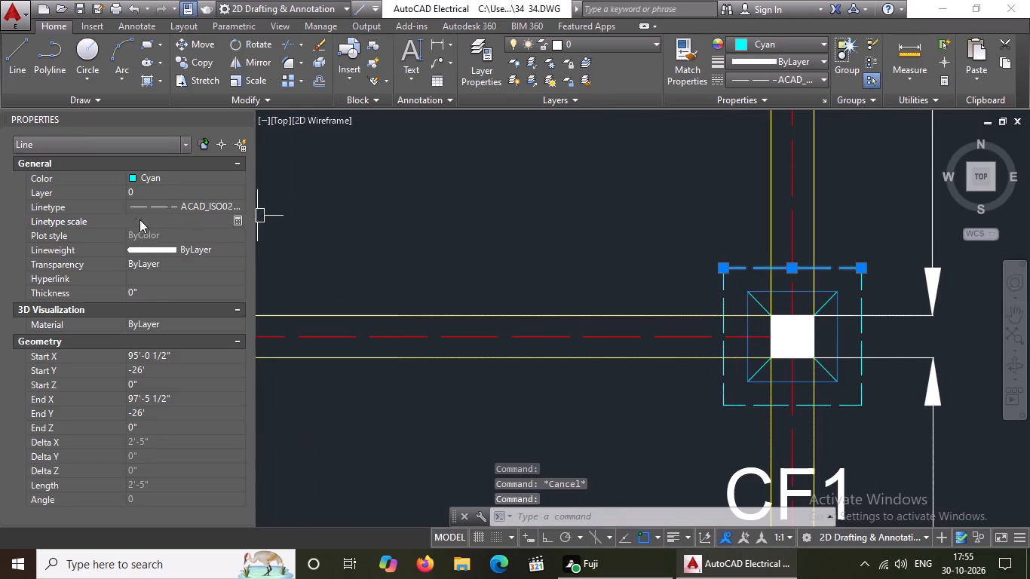
key(BackSpace)
key(BackSpace)
text(0.5)
key(Return)
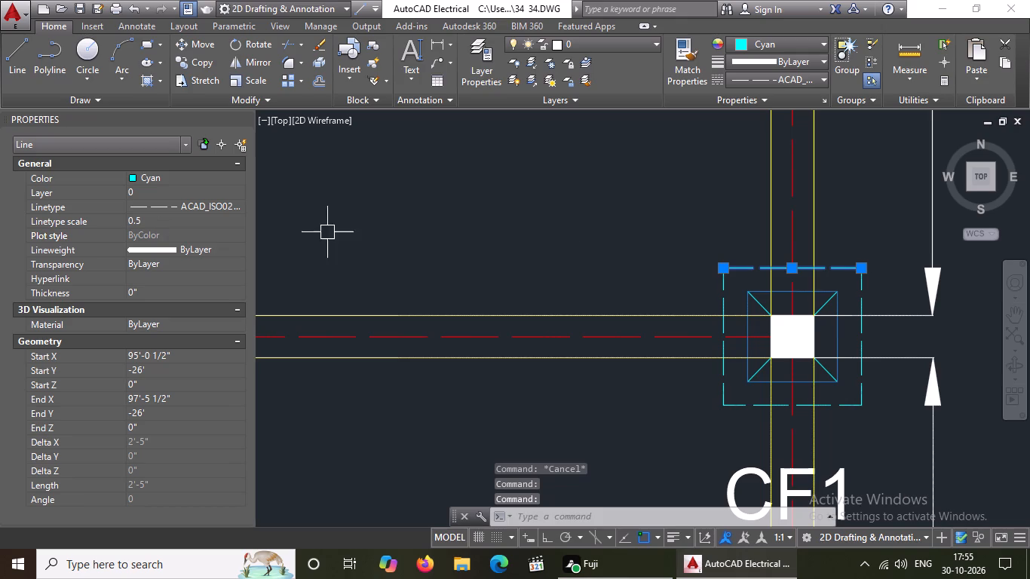
Set the linetype scale to 0.5 on the dashed west edge of the easternmost CF1 footing between the 16'-5" and 14'-9" dimensions.
click(727, 286)
click(171, 216)
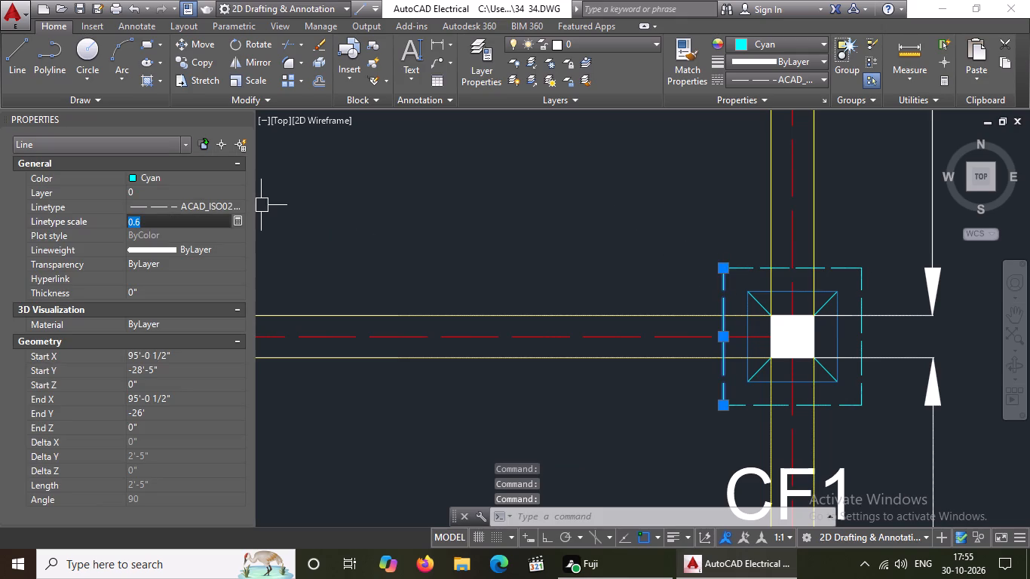
key(BackSpace)
key(BackSpace)
text(0.5)
key(Return)
key(Escape)
key(Escape)
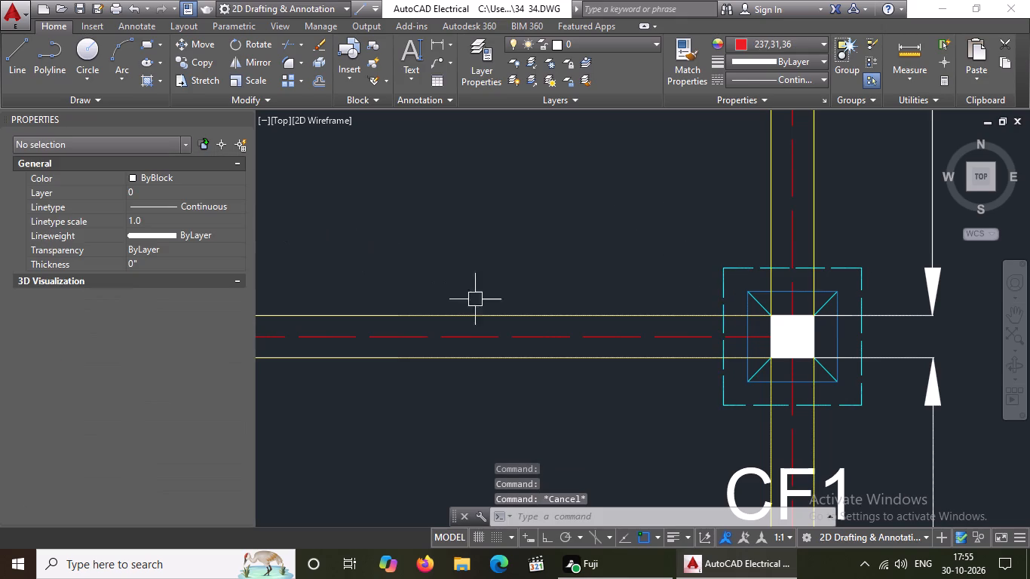
Set the linetype scale to 0.5 on the dashed south edge of the same easternmost CF1 footing.
click(756, 406)
click(157, 218)
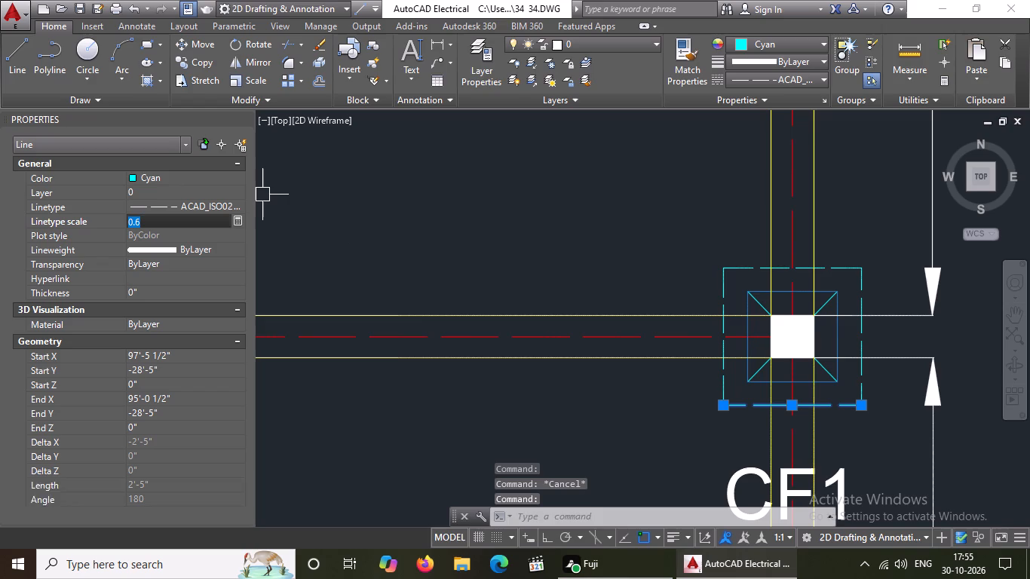
key(BackSpace)
key(BackSpace)
text(0.)
key(5)
key(Return)
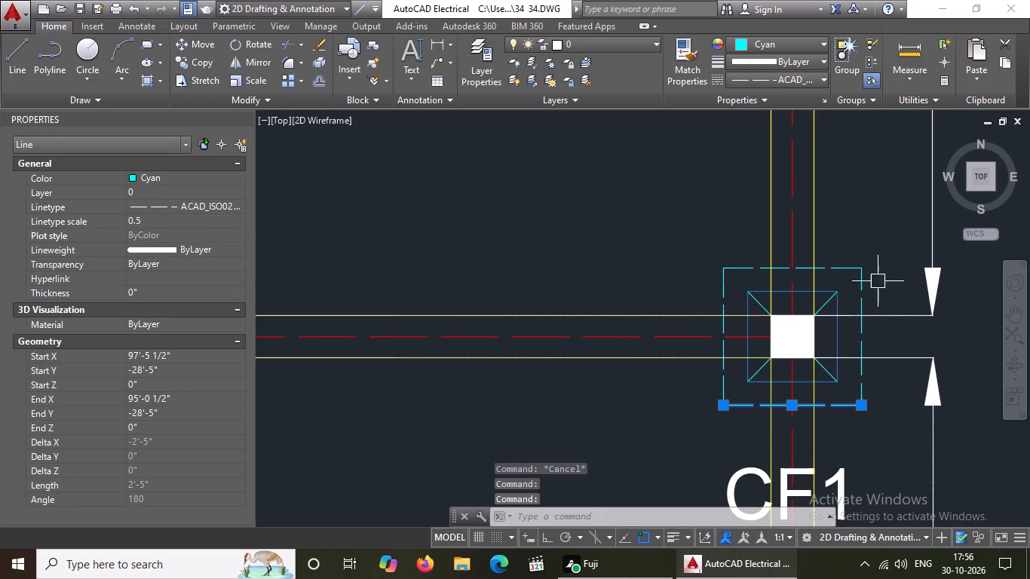
Set the linetype scale to 0.5 on the dashed east edge of the easternmost CF1 footing and clear the selection.
click(860, 290)
click(153, 213)
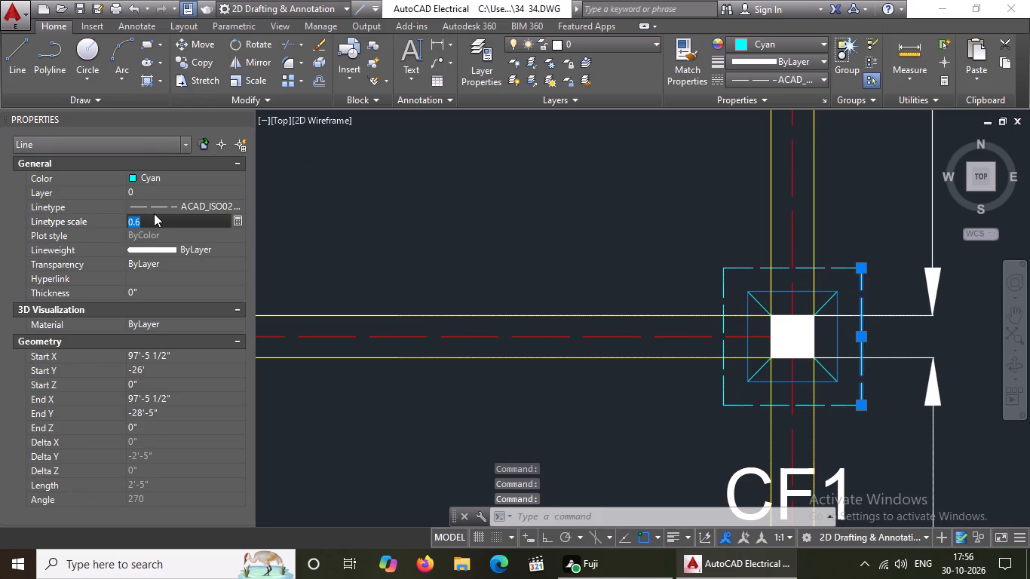
key(BackSpace)
key(BackSpace)
text(0.5)
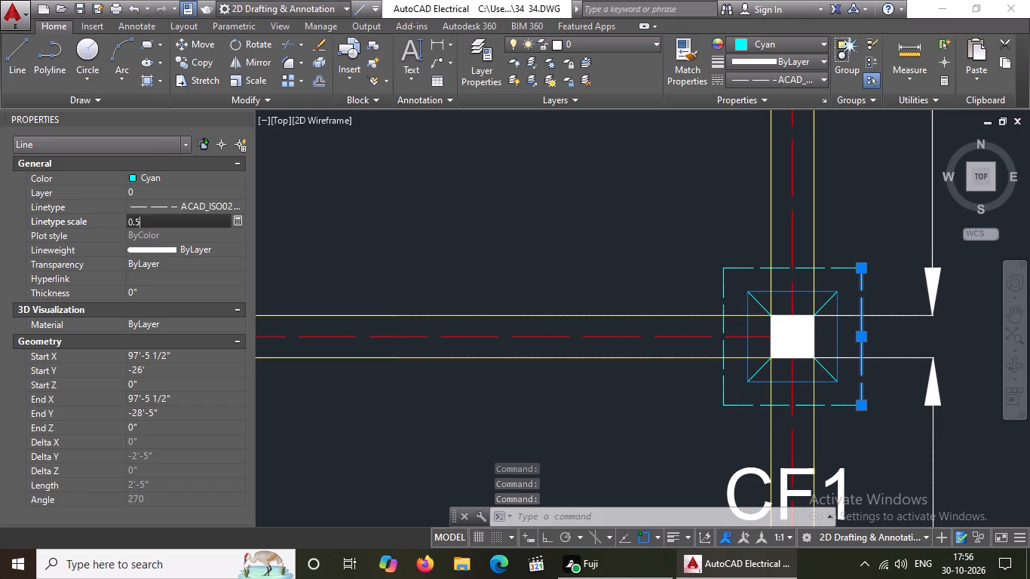
key(Return)
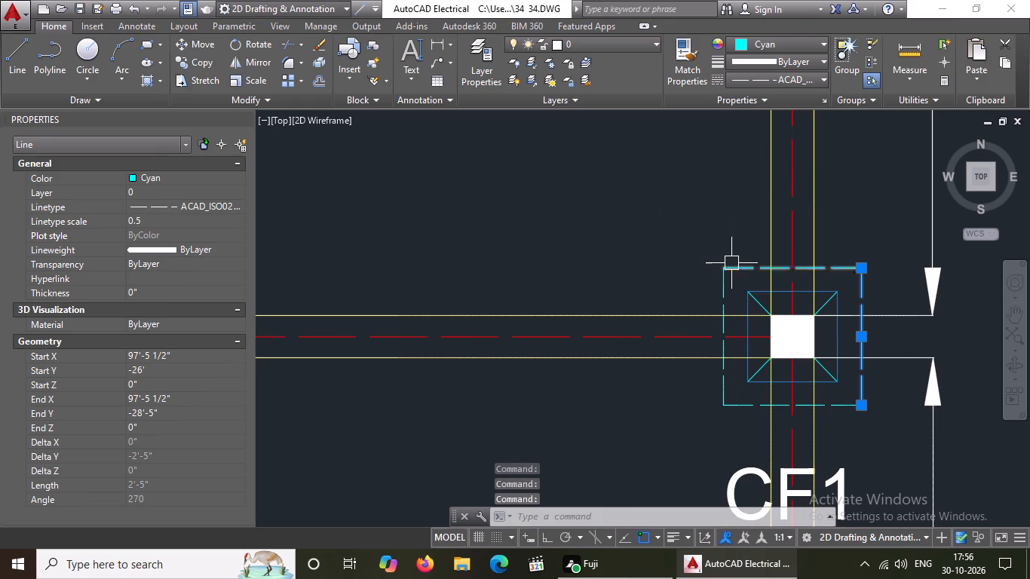
click(731, 263)
click(864, 299)
scroll(731, 266, down, 2)
key(Escape)
Set the linetype scale to 0.5 on the dashed north edge of the CF1 footing at the west end of the 13'-1" dimension, below 11'-6".
scroll(697, 230, down, 3)
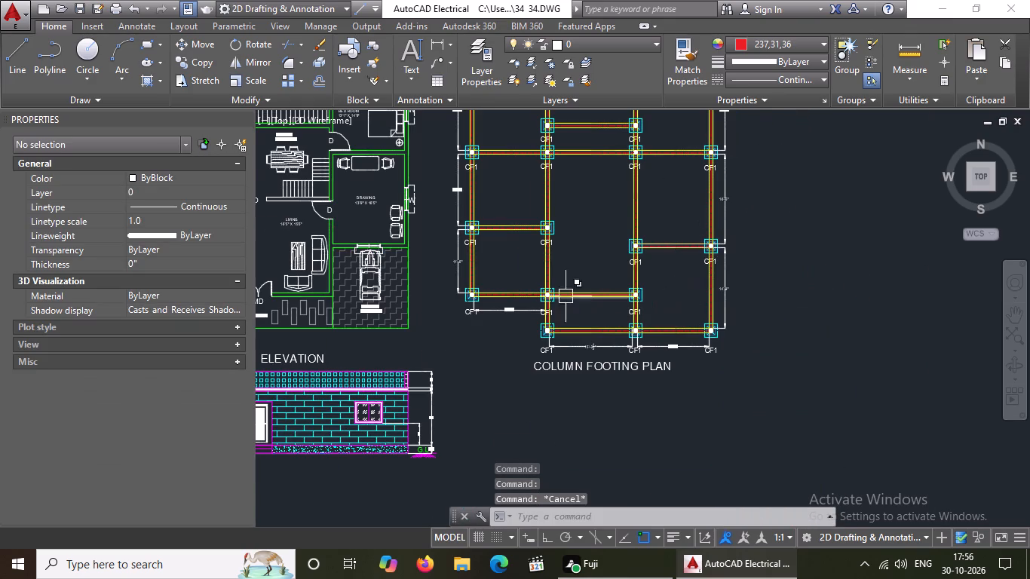
scroll(471, 277, up, 5)
click(457, 322)
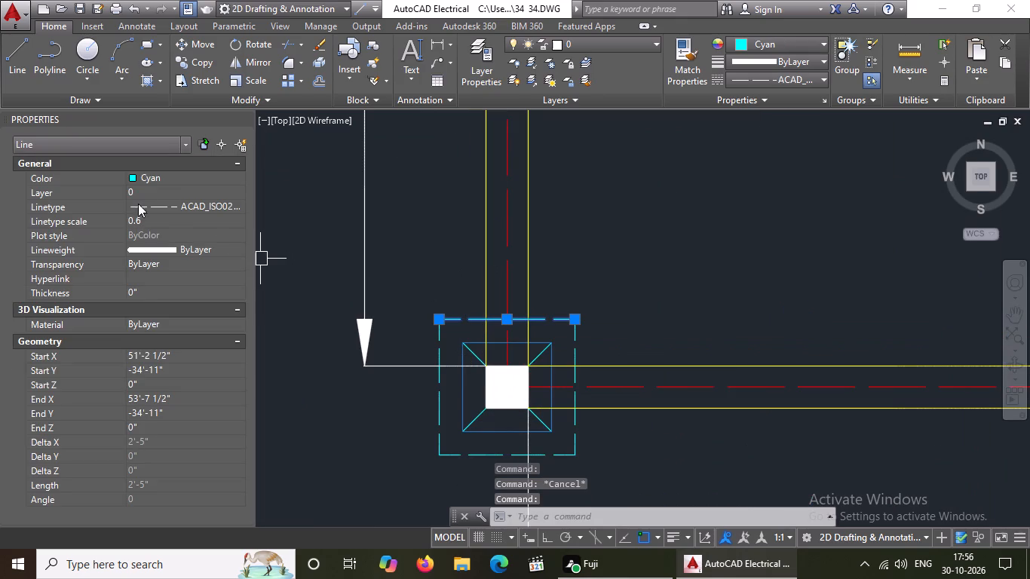
click(155, 223)
key(BackSpace)
key(BackSpace)
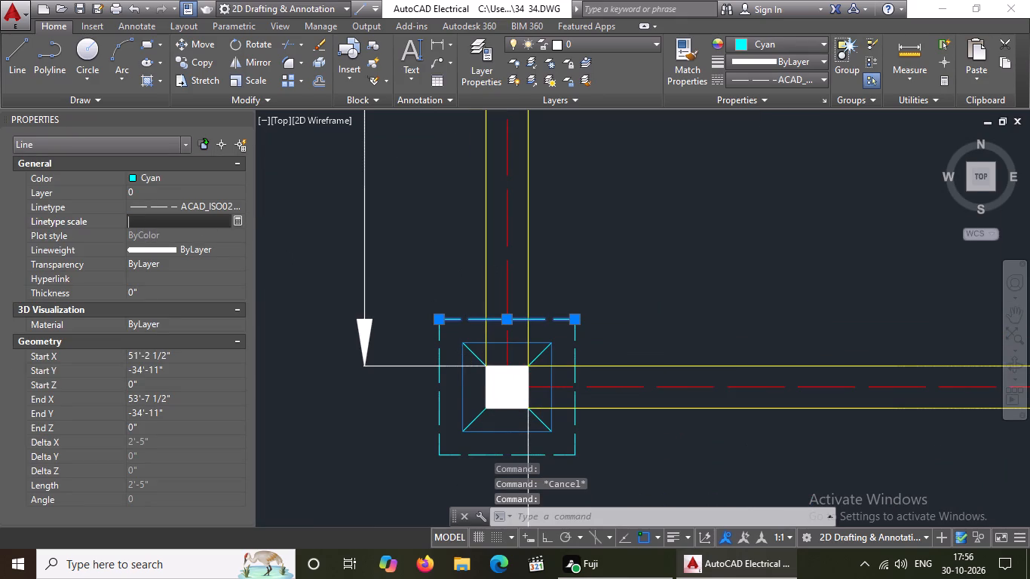
text(0.5)
key(Return)
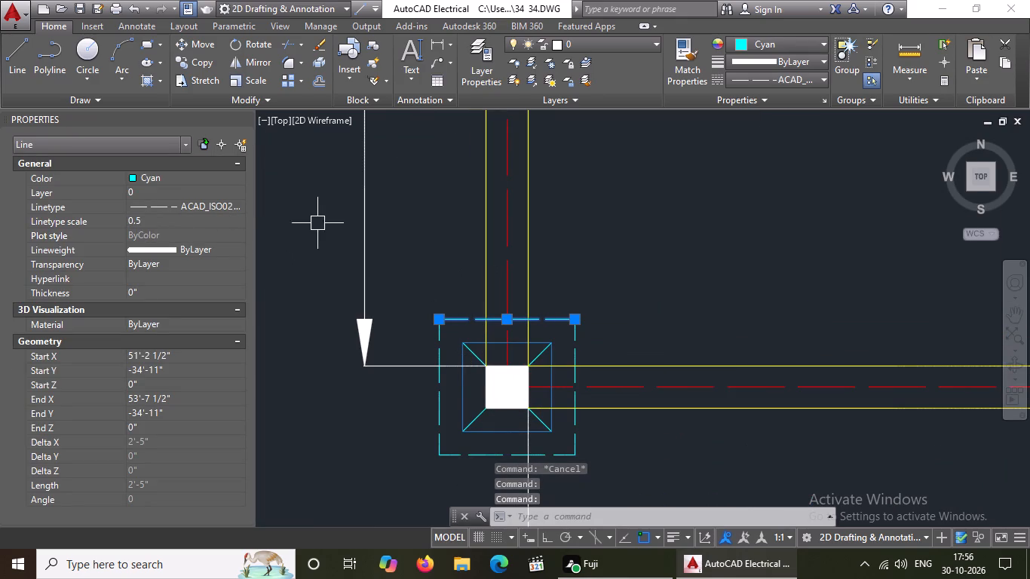
Set the linetype scale to 0.5 on the dashed east edge of the CF1 footing at the 13'-1" dimension's west end.
click(579, 342)
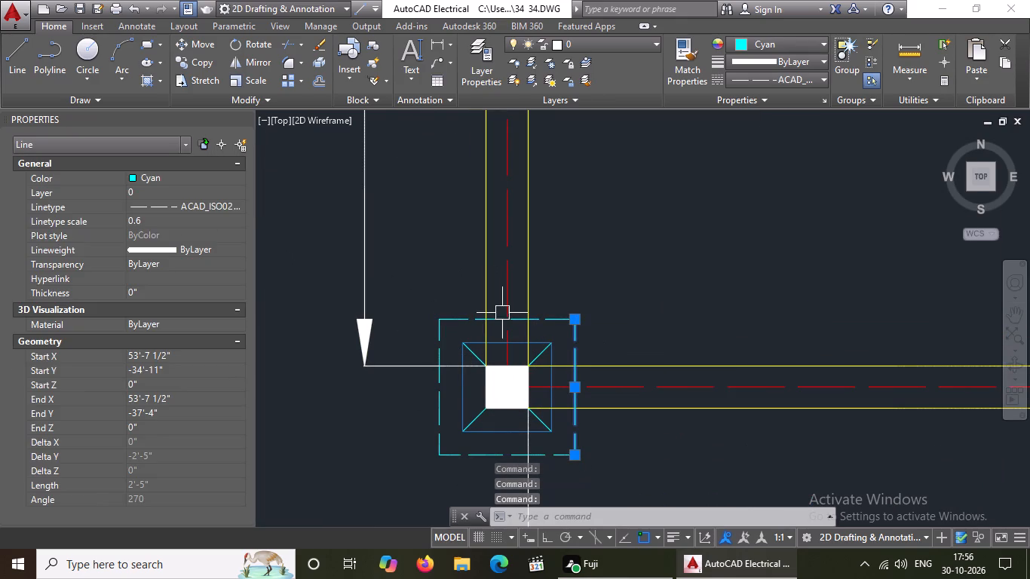
click(166, 225)
key(BackSpace)
key(BackSpace)
text(0.5)
key(Return)
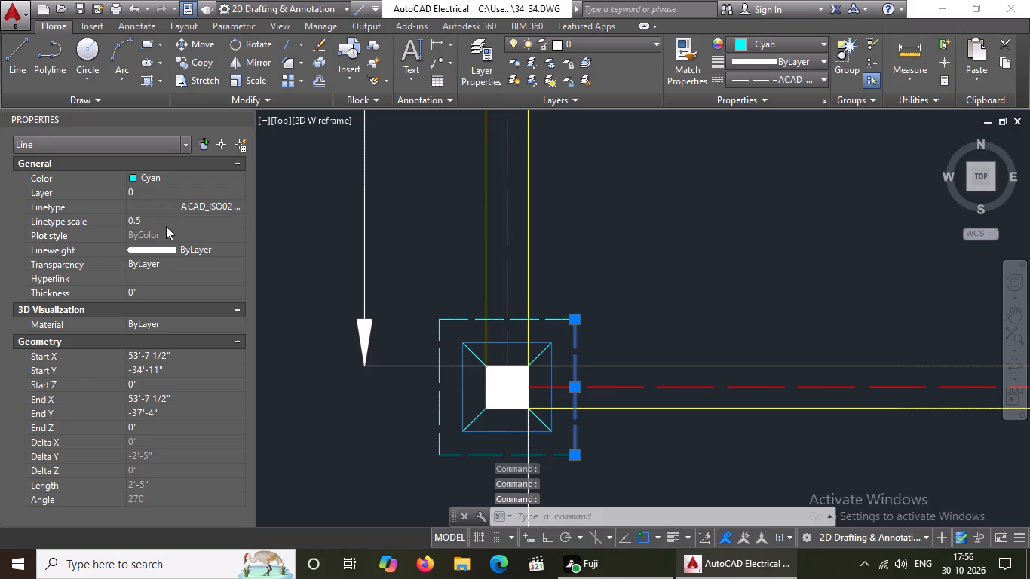
Set the linetype scale to 0.5 on the dashed south edge of the CF1 footing at the 13'-1" dimension's west end.
scroll(495, 314, down, 1)
click(489, 403)
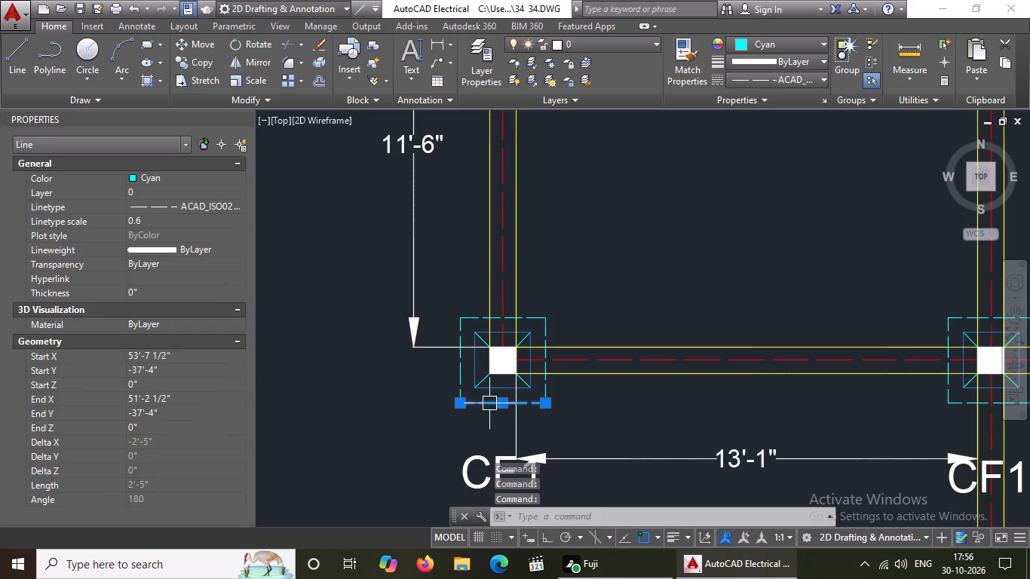
click(156, 219)
key(BackSpace)
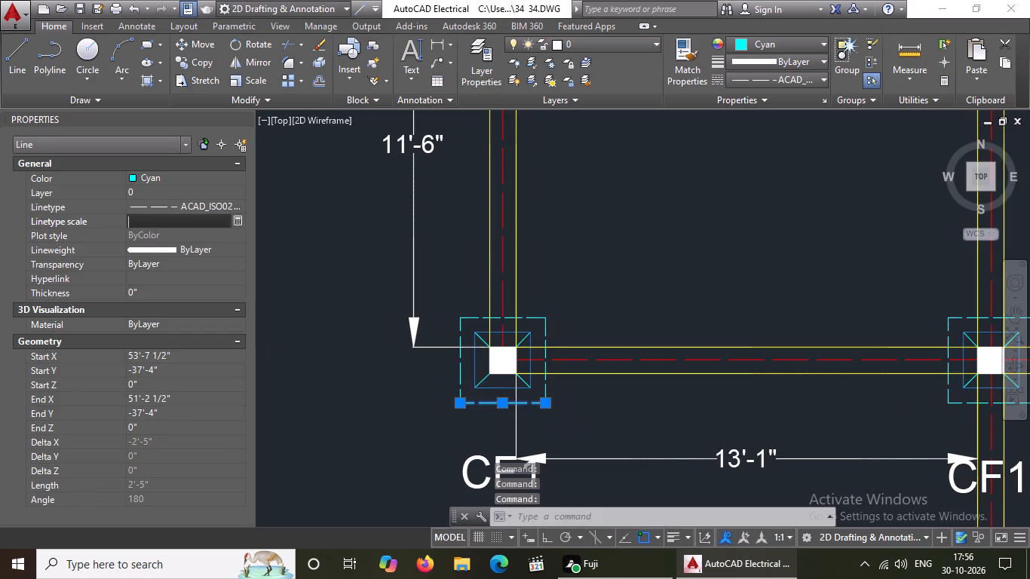
key(BackSpace)
text(0.5)
key(Return)
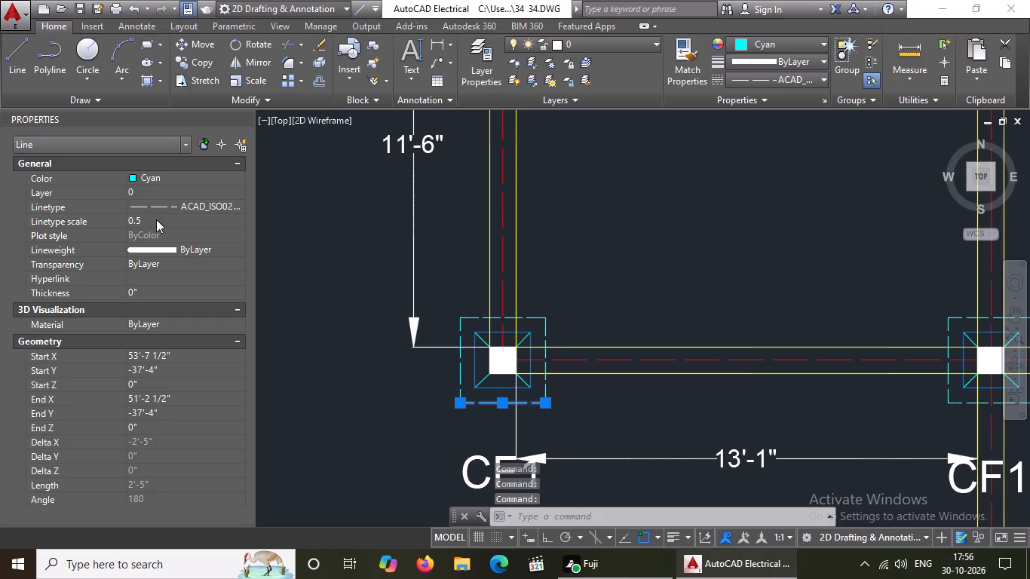
key(Escape)
key(Escape)
Set the linetype scale to 0.5 on the dashed west edge of that CF1 footing, check its north and east edges, and clear the selection.
click(461, 364)
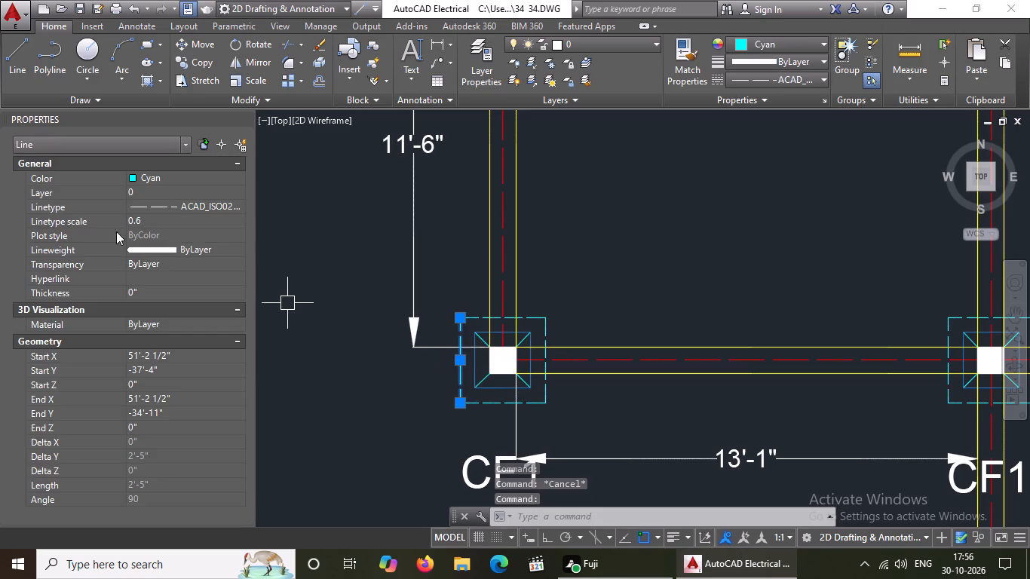
click(159, 222)
key(BackSpace)
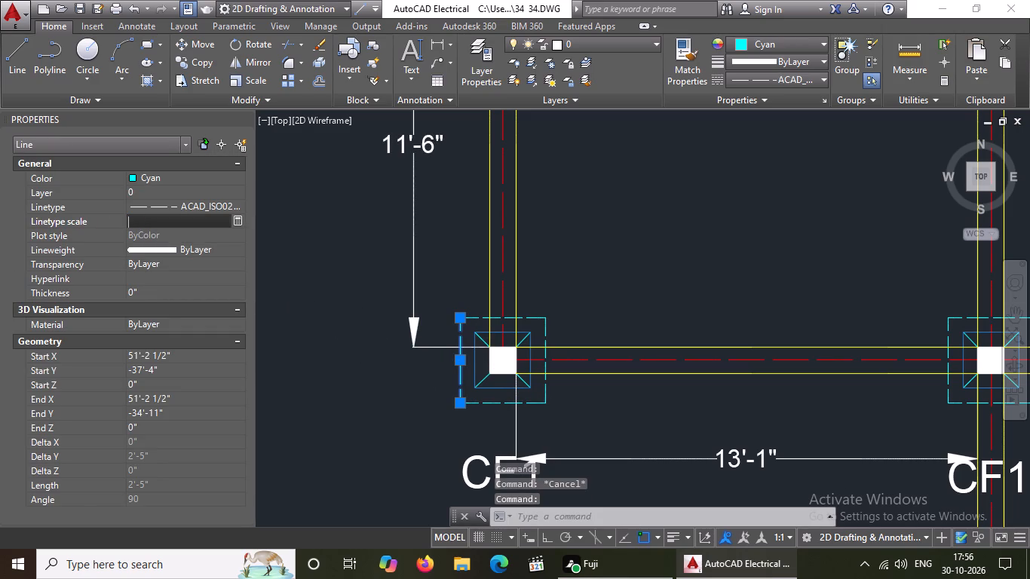
key(BackSpace)
text(0.)
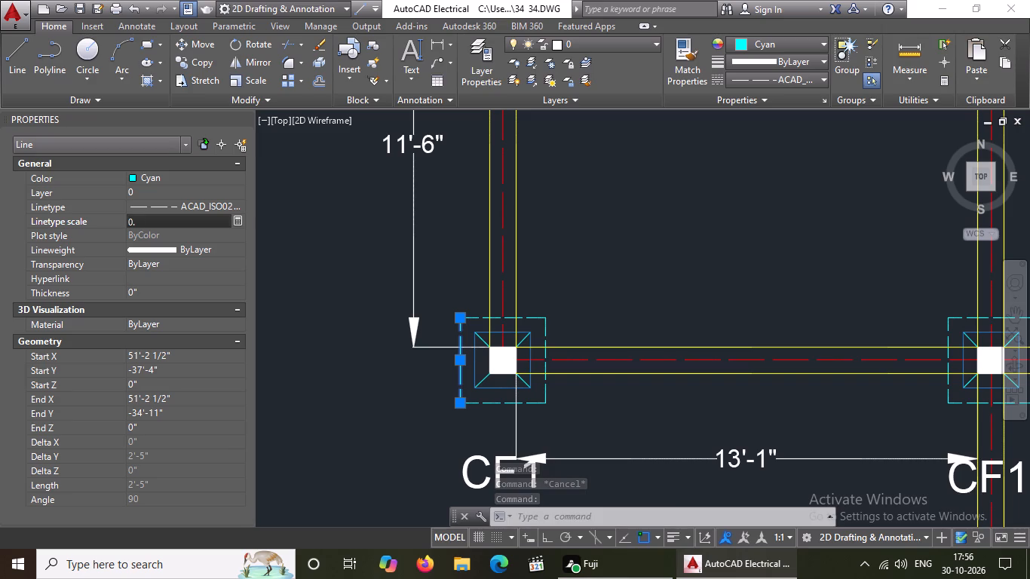
key(5)
key(Return)
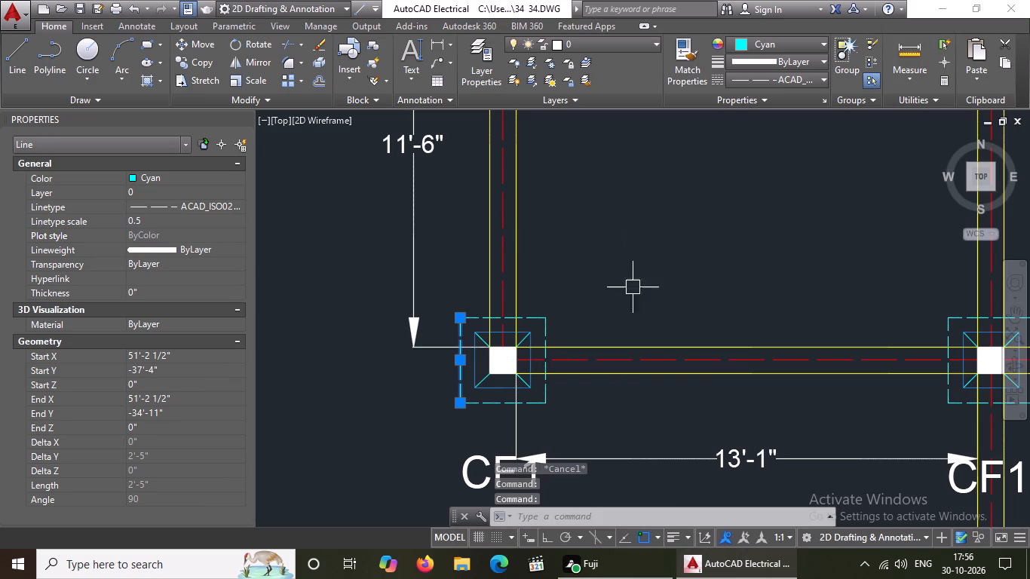
click(540, 319)
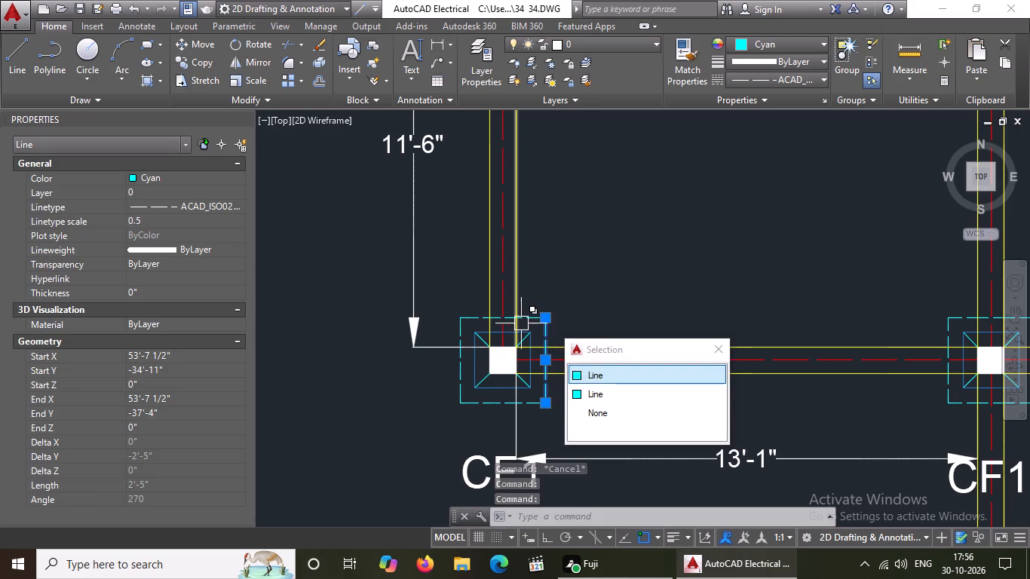
click(532, 314)
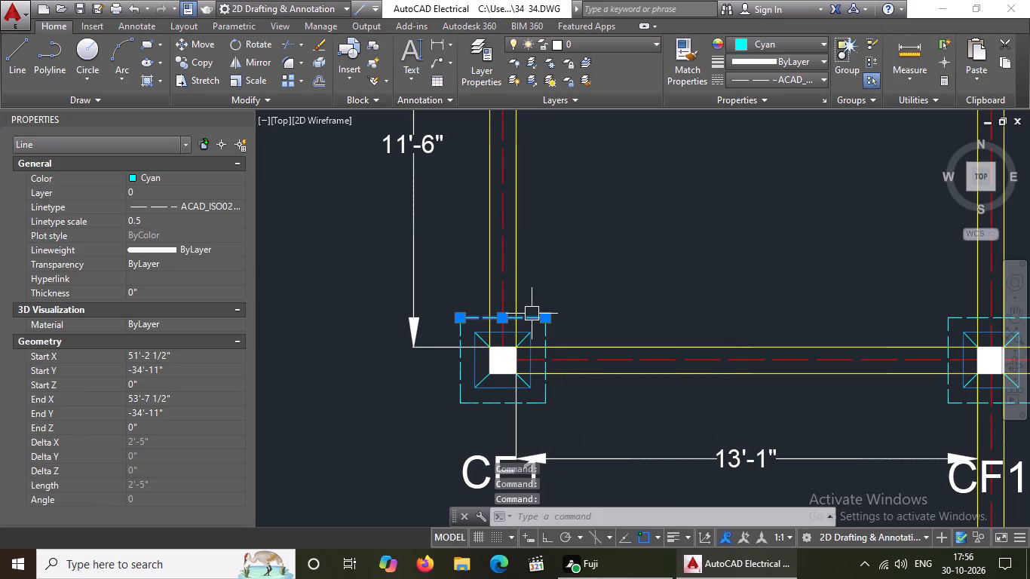
scroll(520, 340, down, 2)
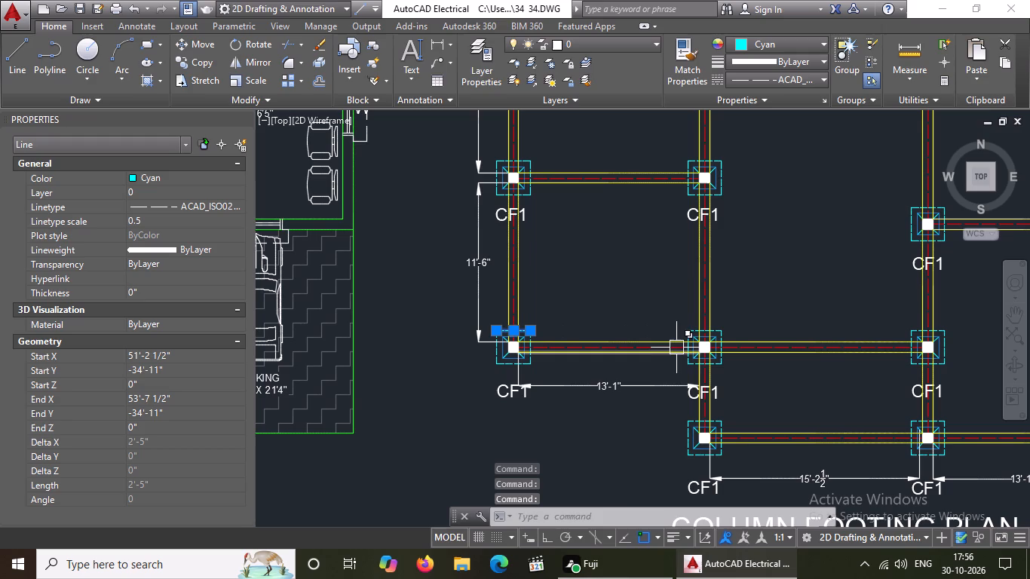
key(Escape)
Set the linetype scale to 0.5 on the dashed north edge of the CF1 footing at the east end of that 13'-1" dimension.
scroll(713, 332, up, 2)
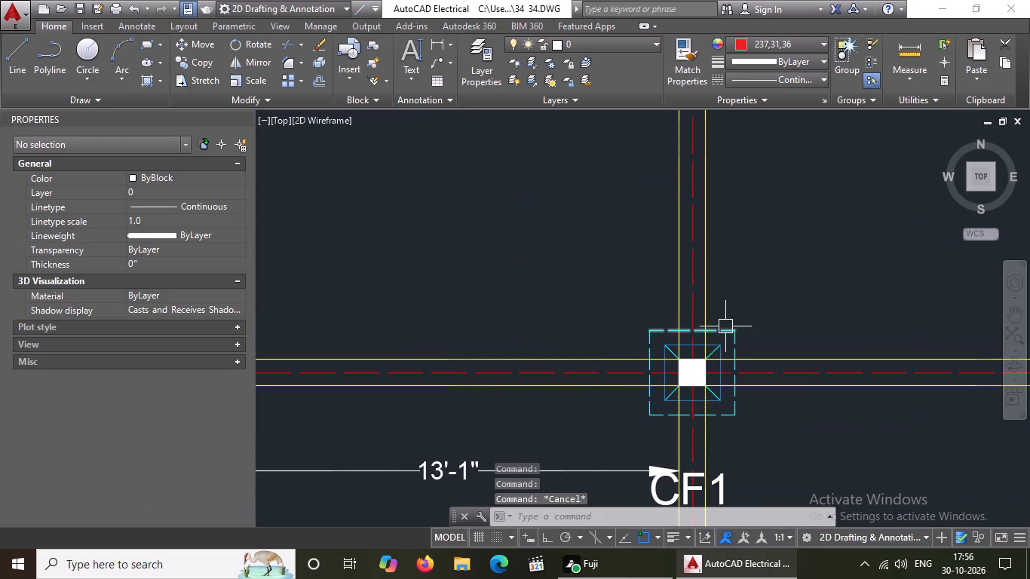
click(727, 326)
click(181, 220)
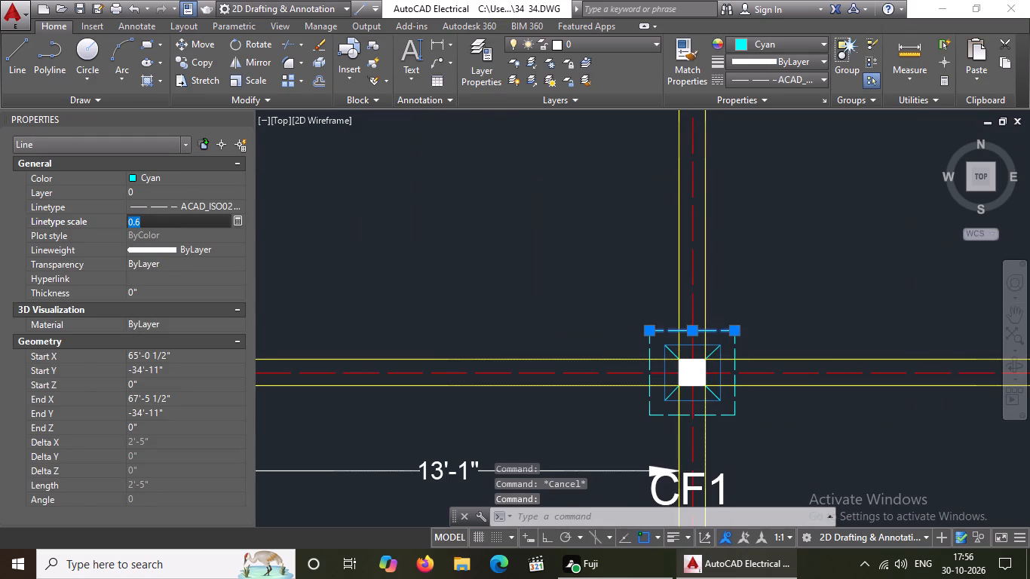
key(BackSpace)
key(BackSpace)
text(0.5)
key(Return)
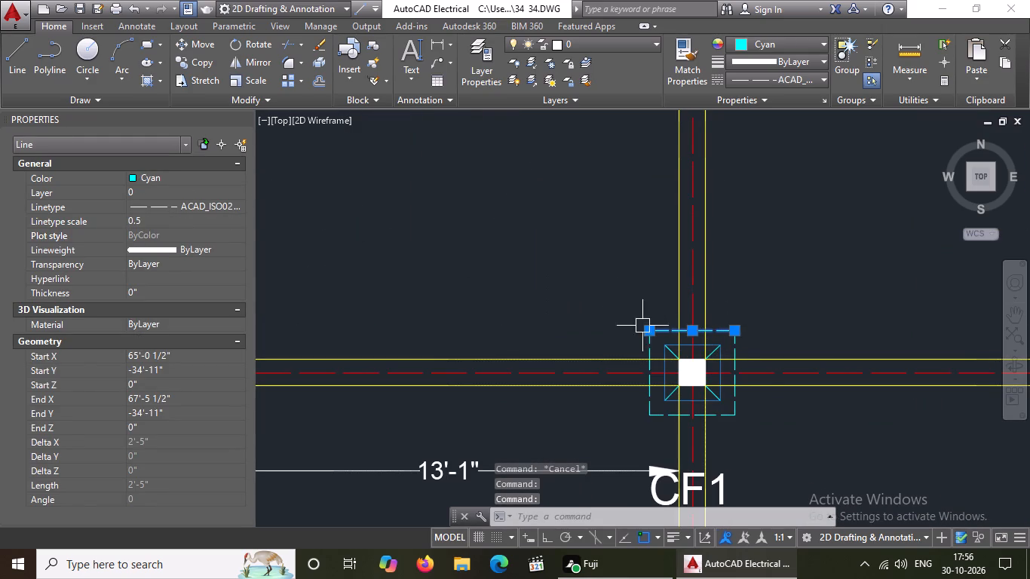
Set the linetype scale to 0.5 on the dashed east edge of the CF1 footing at the 13'-1" dimension's east end.
click(737, 336)
click(158, 207)
click(157, 214)
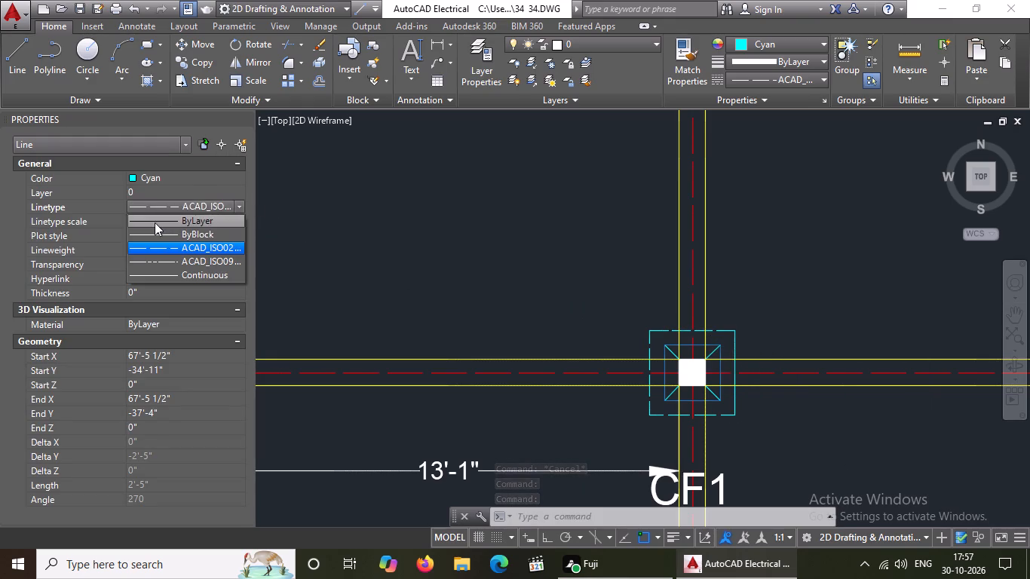
click(280, 195)
click(143, 217)
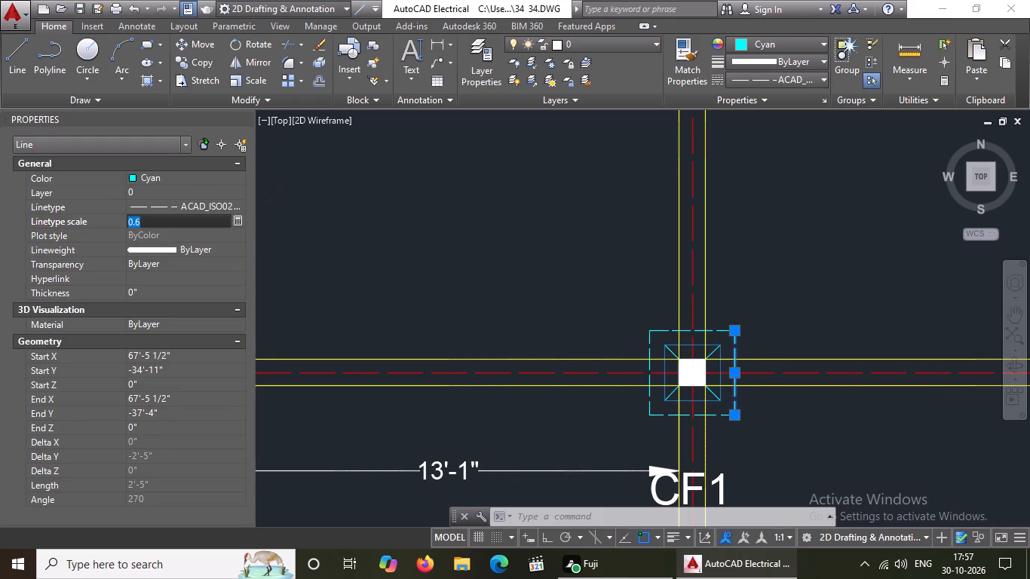
key(BackSpace)
key(BackSpace)
text(0.5)
key(Return)
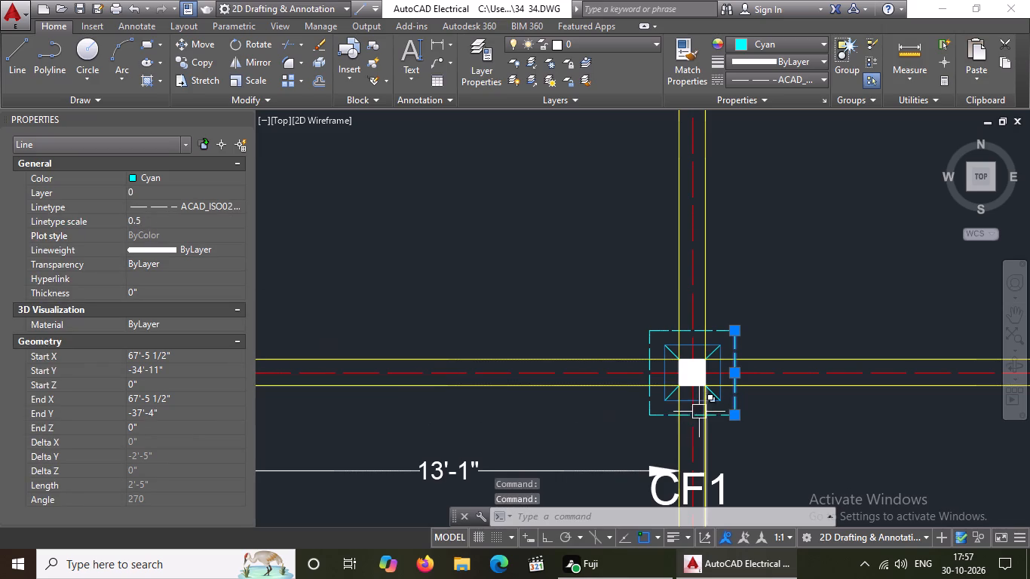
Set the linetype scale to 0.5 on the dashed south edge of the CF1 footing at the 13'-1" dimension's east end.
click(661, 415)
click(142, 215)
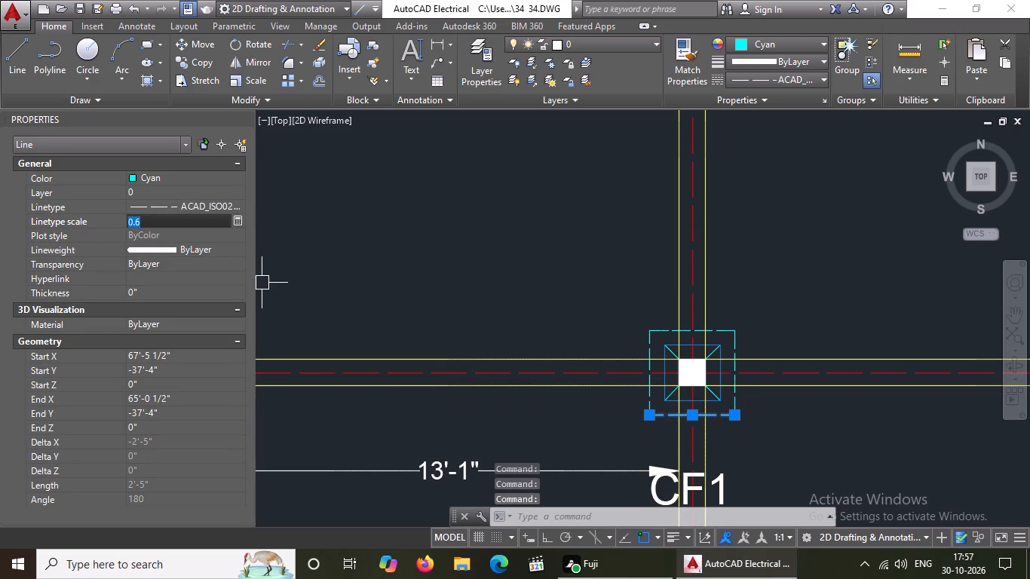
key(BackSpace)
key(BackSpace)
text(0.5)
key(Return)
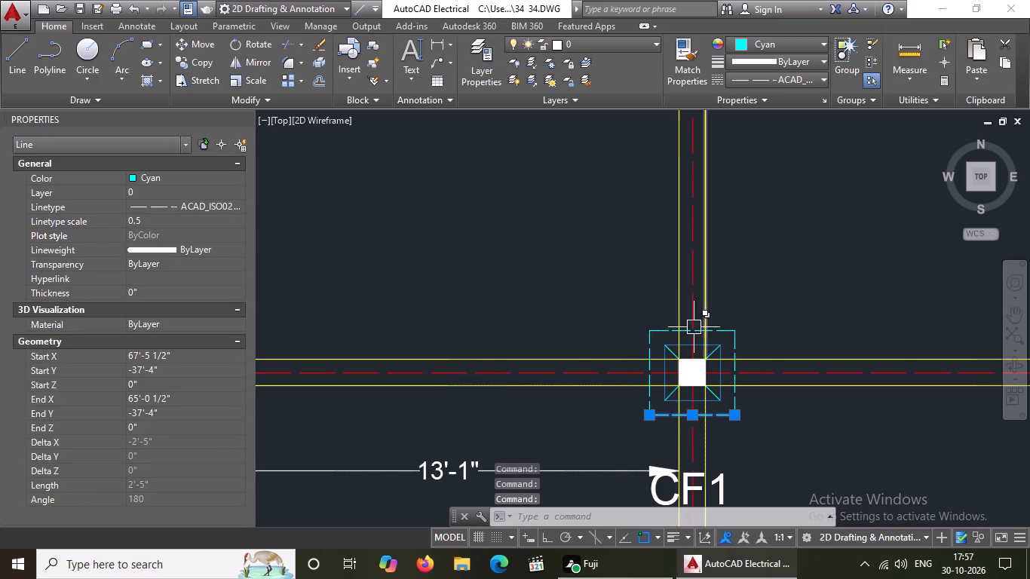
Set the linetype scale to 0.5 on the dashed west edge of the CF1 footing at the 13'-1" dimension's east end.
click(654, 335)
click(152, 217)
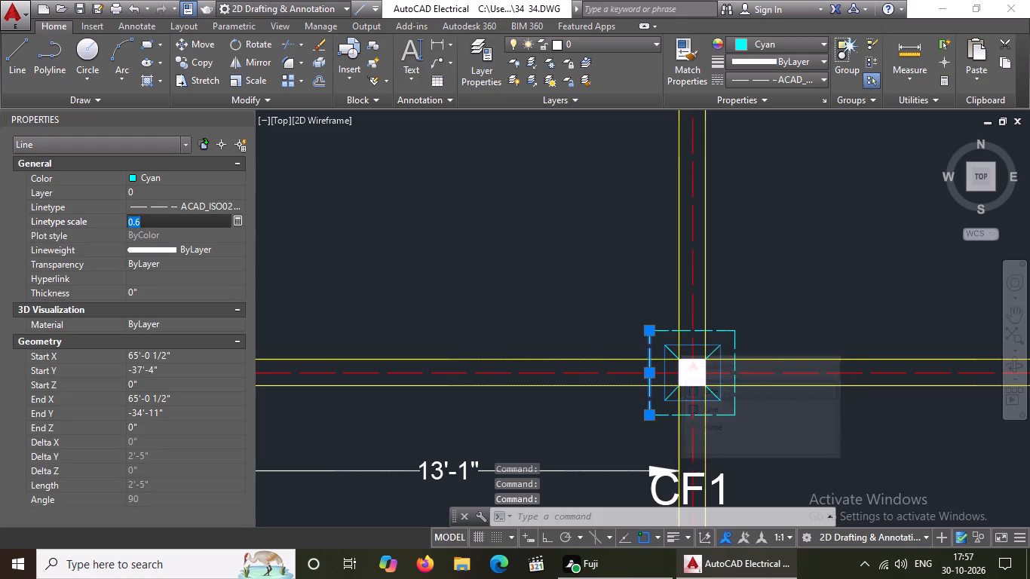
key(BackSpace)
key(BackSpace)
text(0.5)
key(Return)
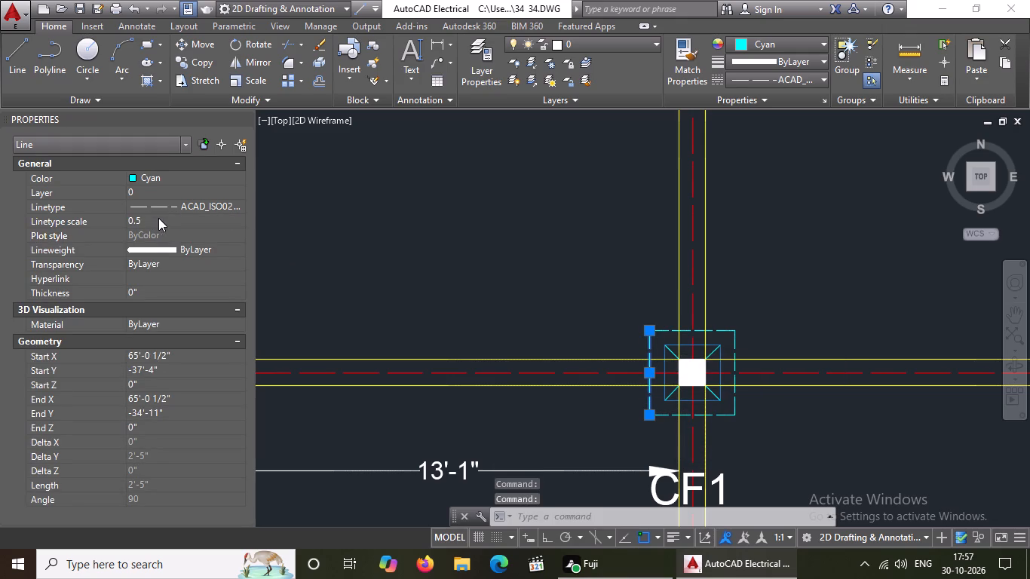
Check the linetype scale of the dashed edges on the CF1 footing at the 13'-1" dimension's east end.
scroll(671, 327, up, 2)
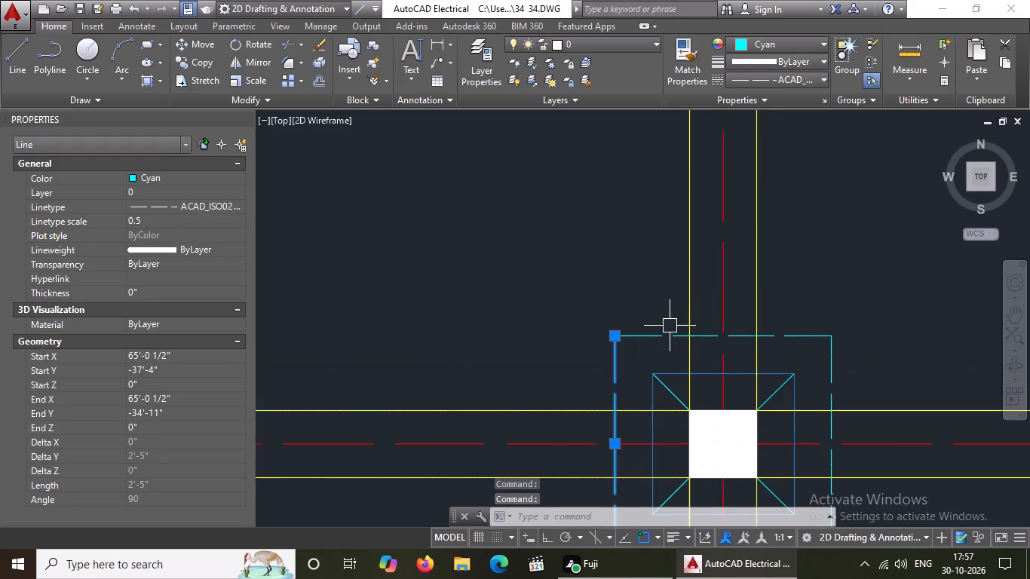
click(654, 333)
scroll(529, 278, down, 3)
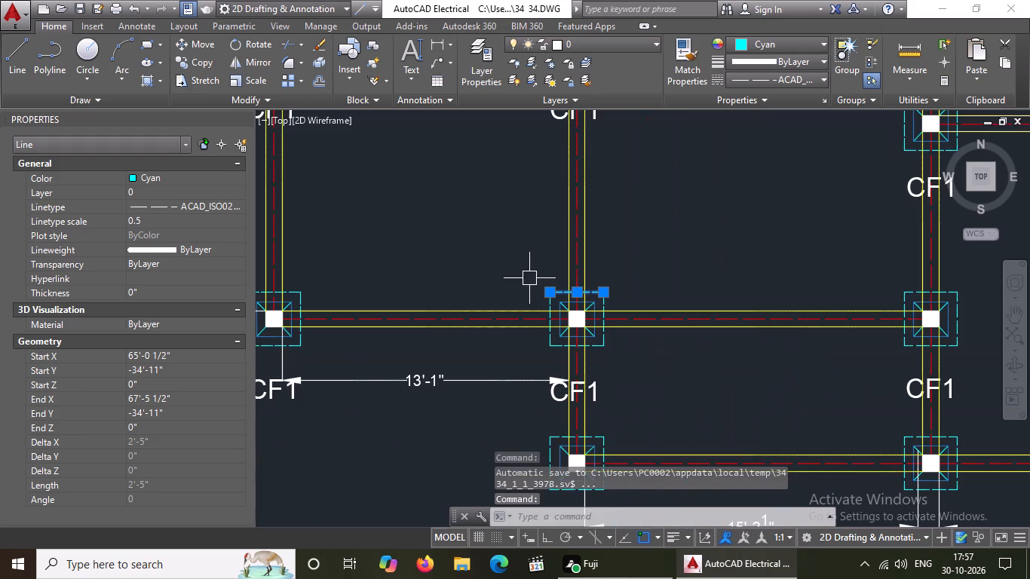
key(Escape)
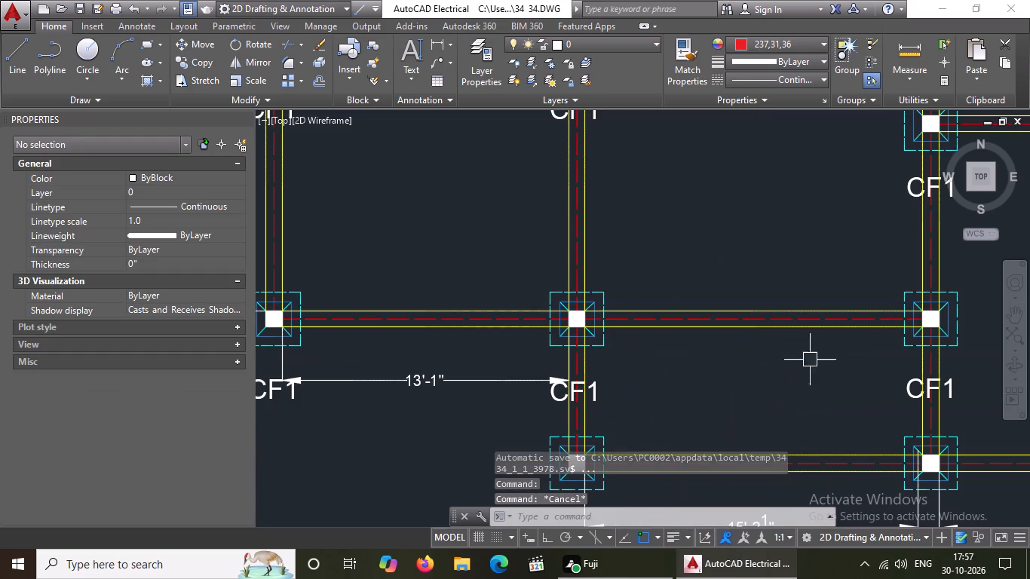
scroll(895, 323, down, 1)
scroll(727, 322, up, 2)
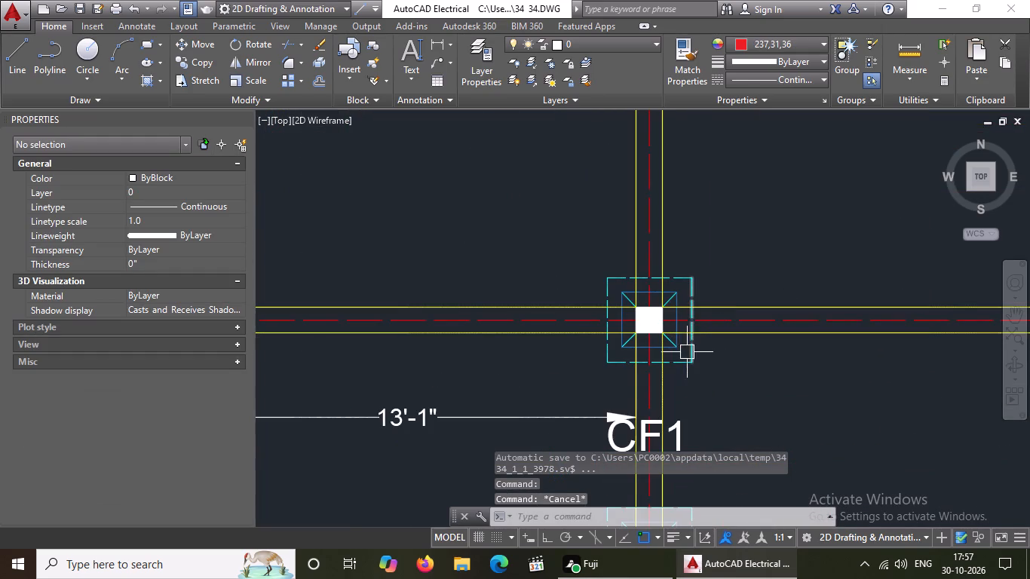
click(697, 349)
click(606, 283)
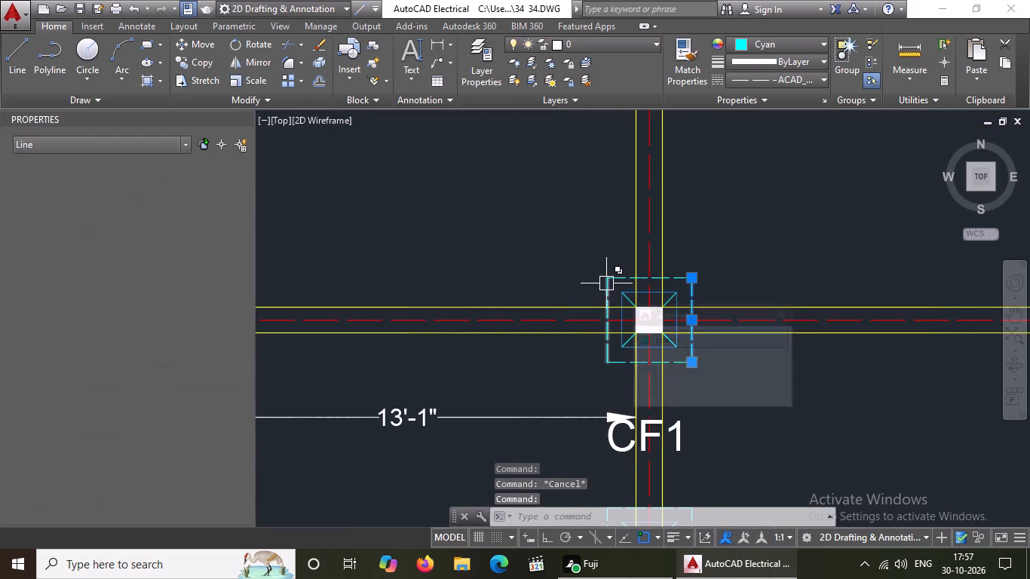
scroll(526, 305, down, 2)
key(Escape)
Set the linetype scale to 0.5 on the dashed north edge of the next CF1 footing east along the same beam.
scroll(982, 323, up, 2)
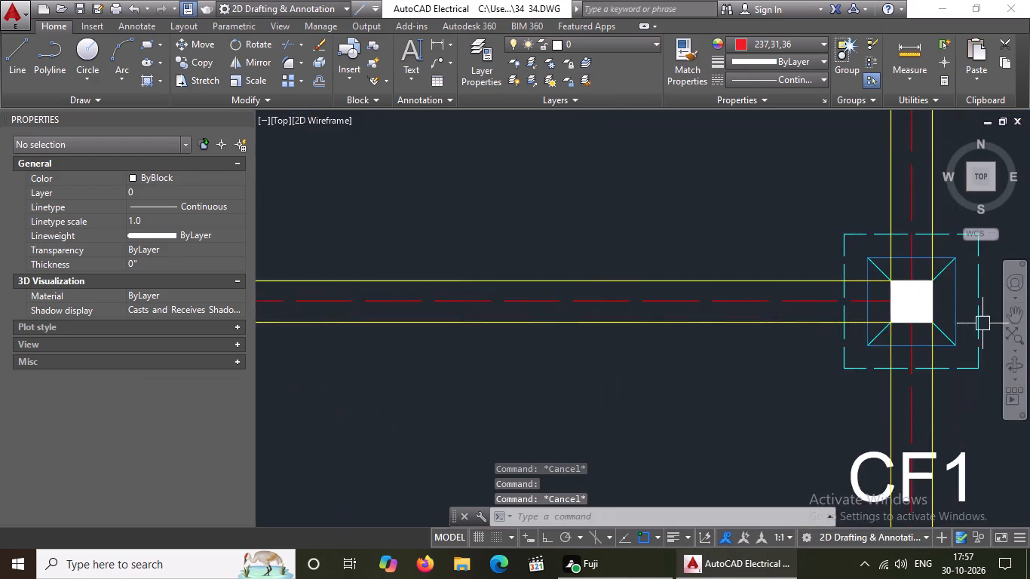
scroll(887, 319, down, 3)
scroll(921, 319, up, 2)
click(775, 268)
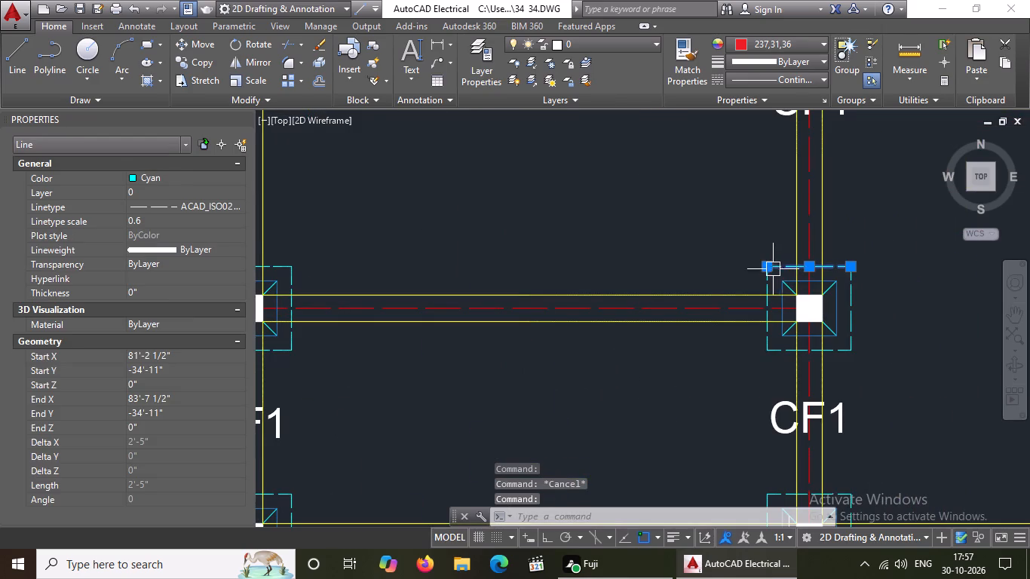
click(150, 220)
key(BackSpace)
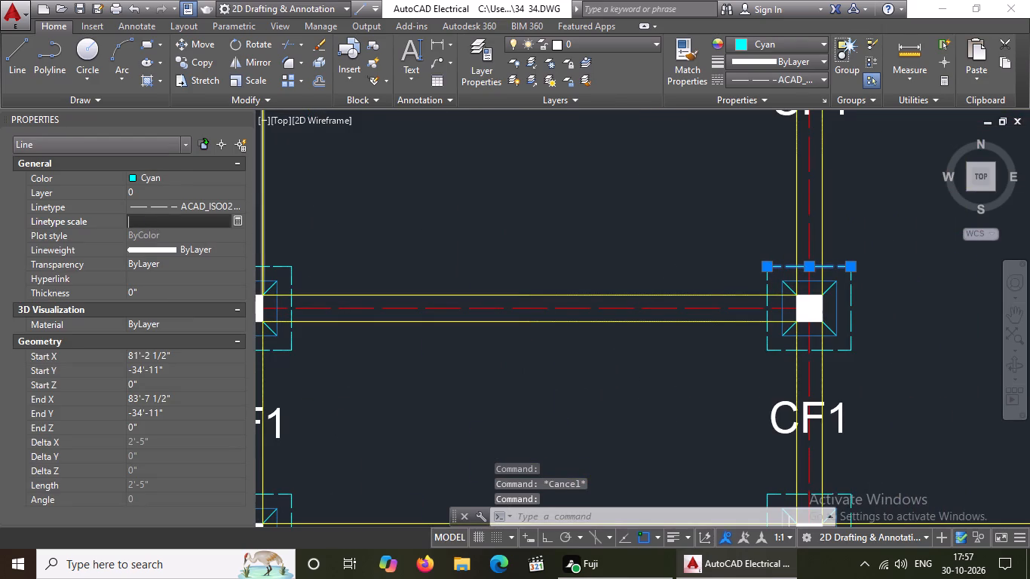
key(BackSpace)
text(0.5)
key(Return)
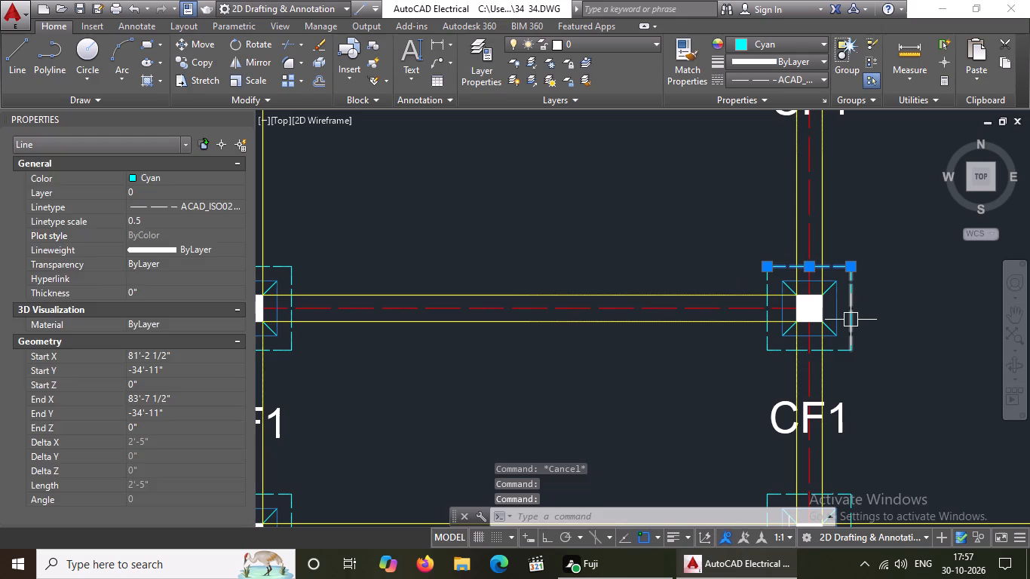
Set the linetype scale to 0.5 on the dashed east edge of that CF1 footing at the beam's east end.
click(851, 320)
click(165, 225)
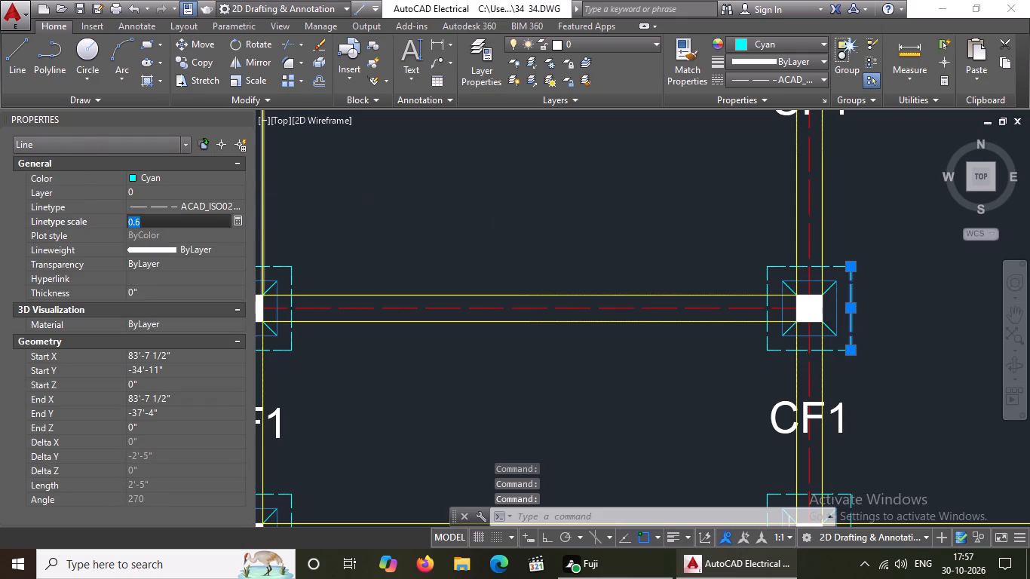
key(BackSpace)
key(BackSpace)
text(0.5)
key(Return)
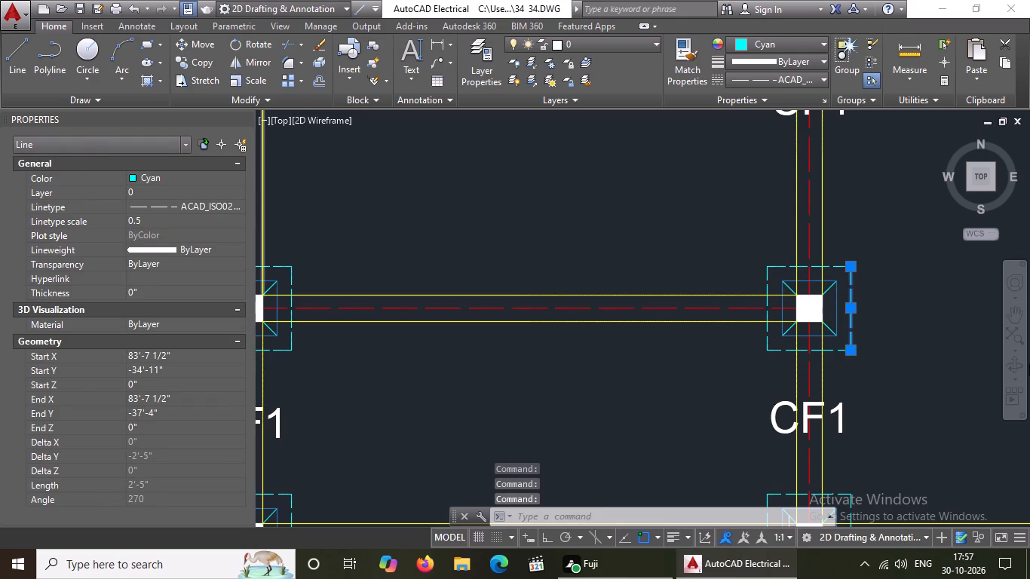
Set the linetype scale to 0.5 on the dashed south edge of the same east CF1 footing.
click(773, 269)
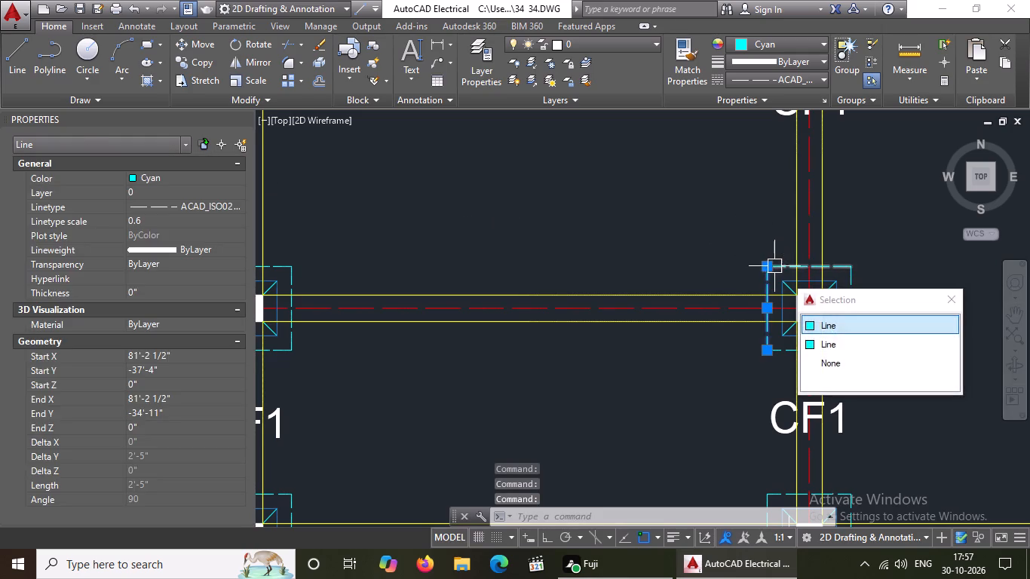
click(774, 265)
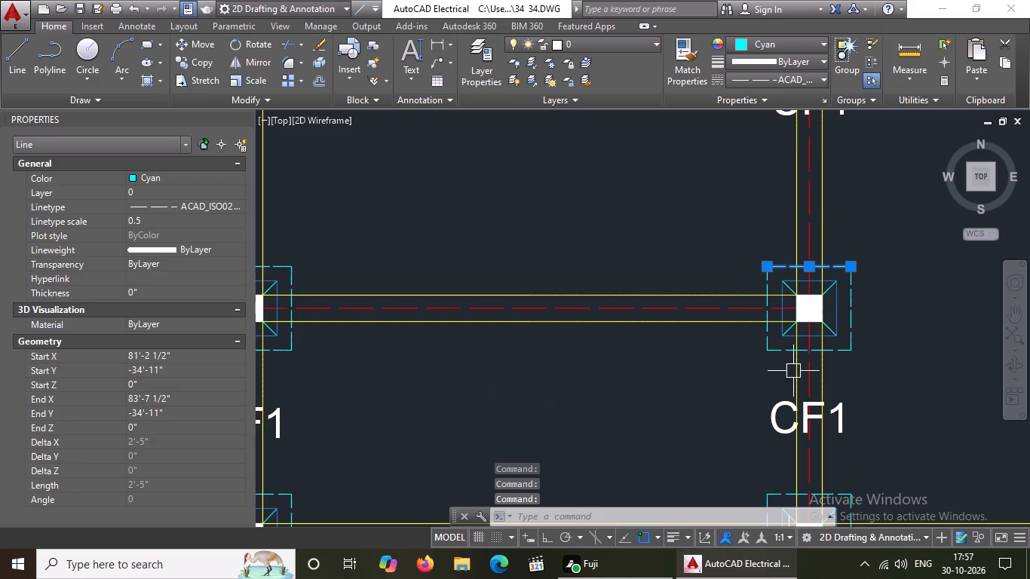
click(777, 352)
click(164, 219)
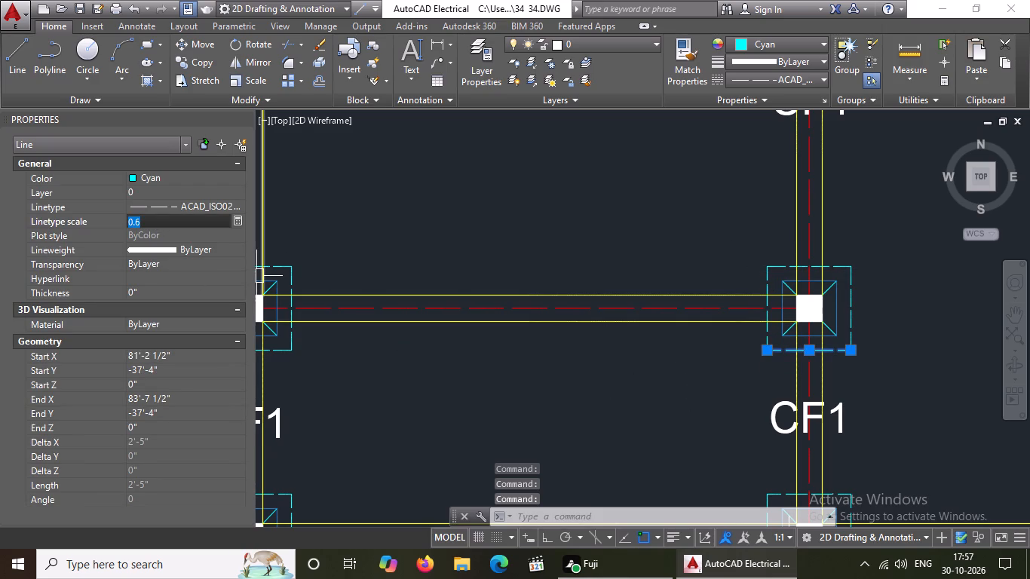
key(BackSpace)
key(BackSpace)
text(0.5)
key(Return)
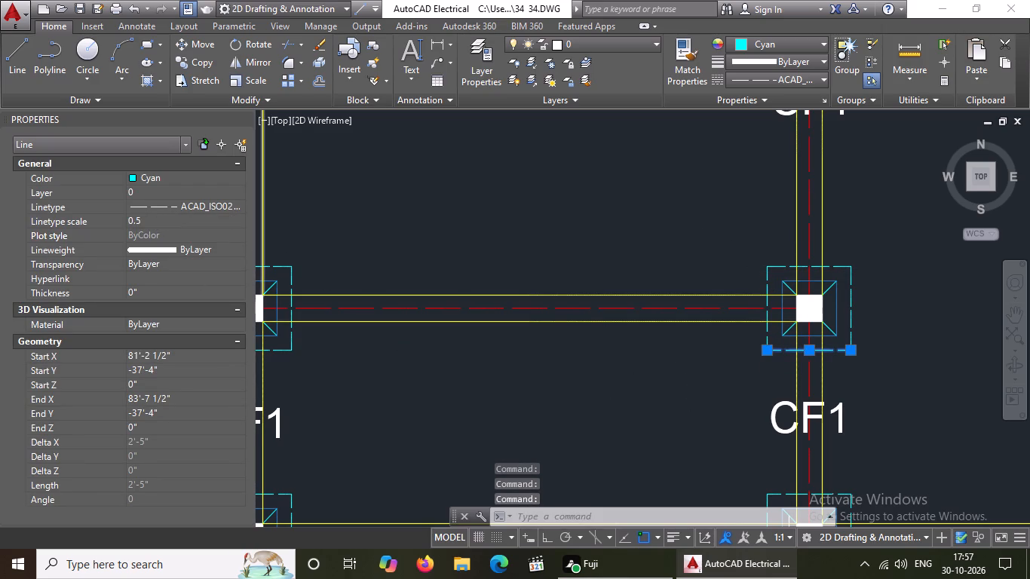
Set the linetype scale to 0.5 on the same east CF1 footing's dashed west edge, and check its other edges.
click(764, 265)
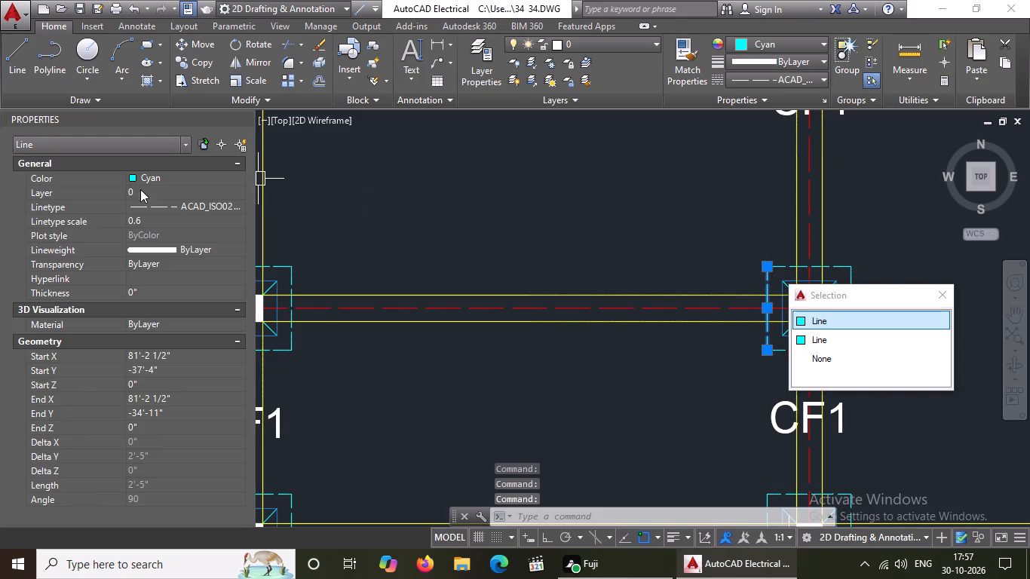
click(146, 218)
key(BackSpace)
key(BackSpace)
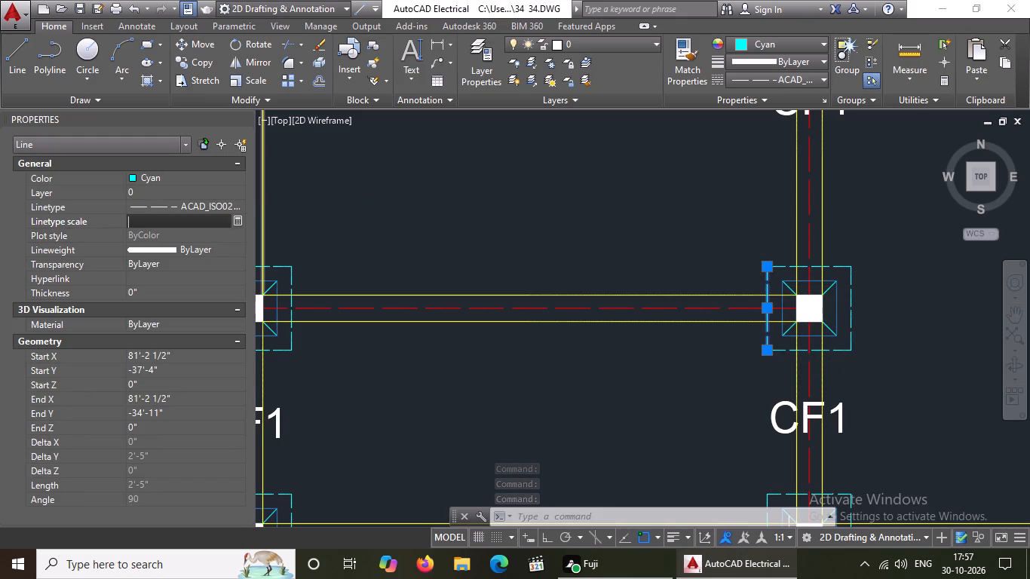
text(0.5)
key(Return)
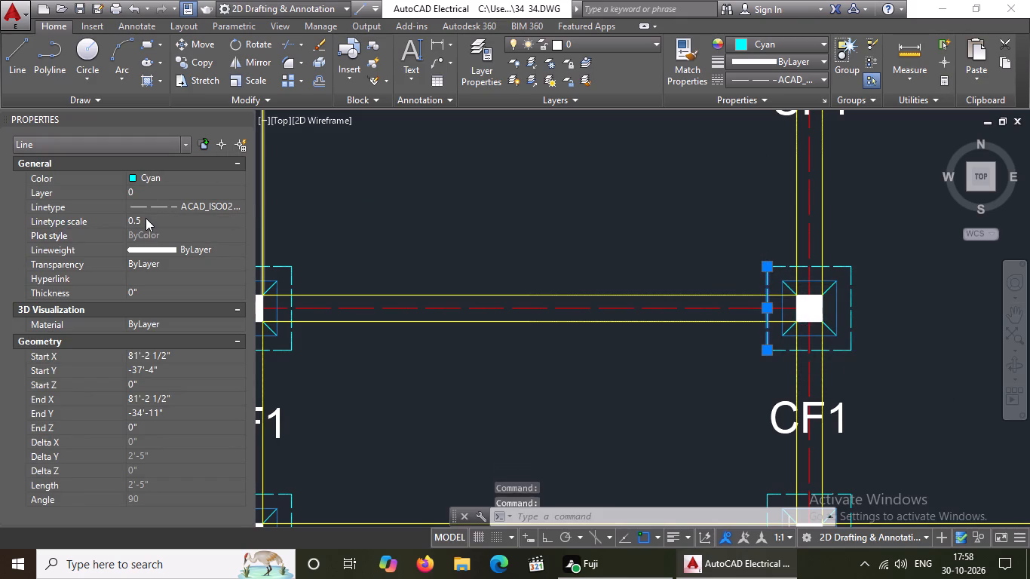
click(852, 265)
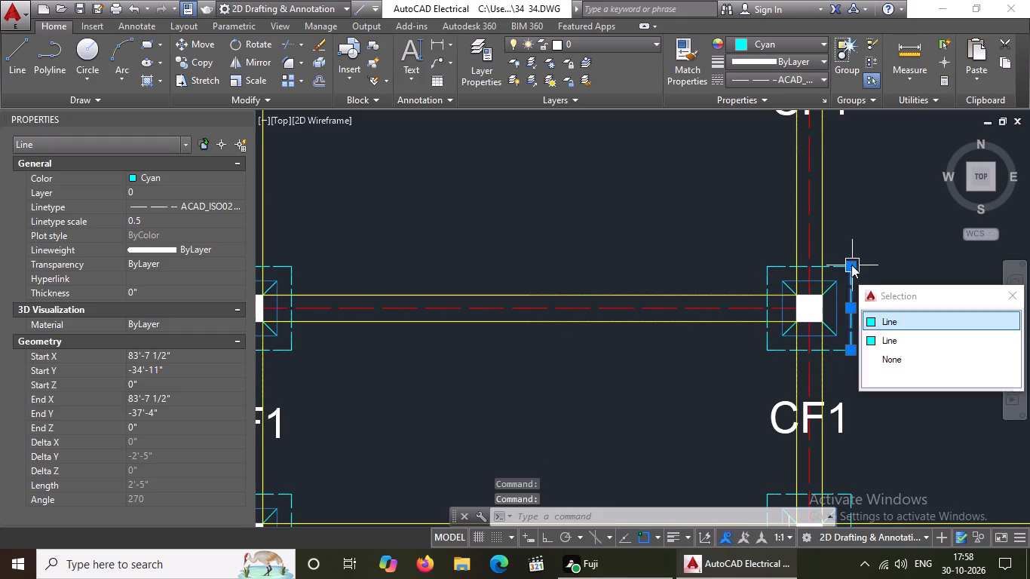
click(835, 267)
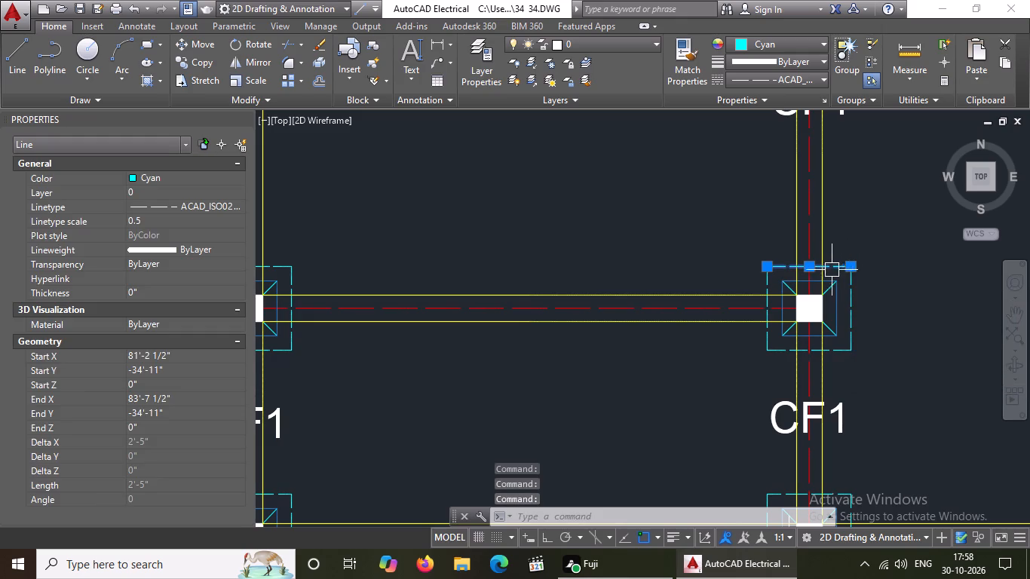
click(833, 348)
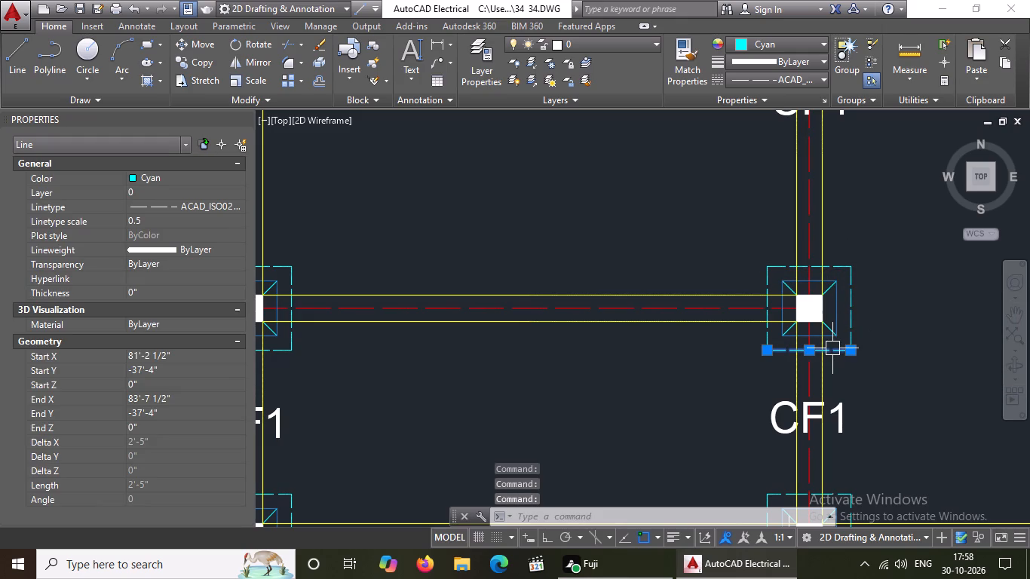
scroll(771, 344, down, 3)
key(Escape)
Set the linetype scale to 0.5 on the dashed north edge of the CF1 footing at the 15'-2 1/2" dimension's west end.
scroll(644, 412, up, 2)
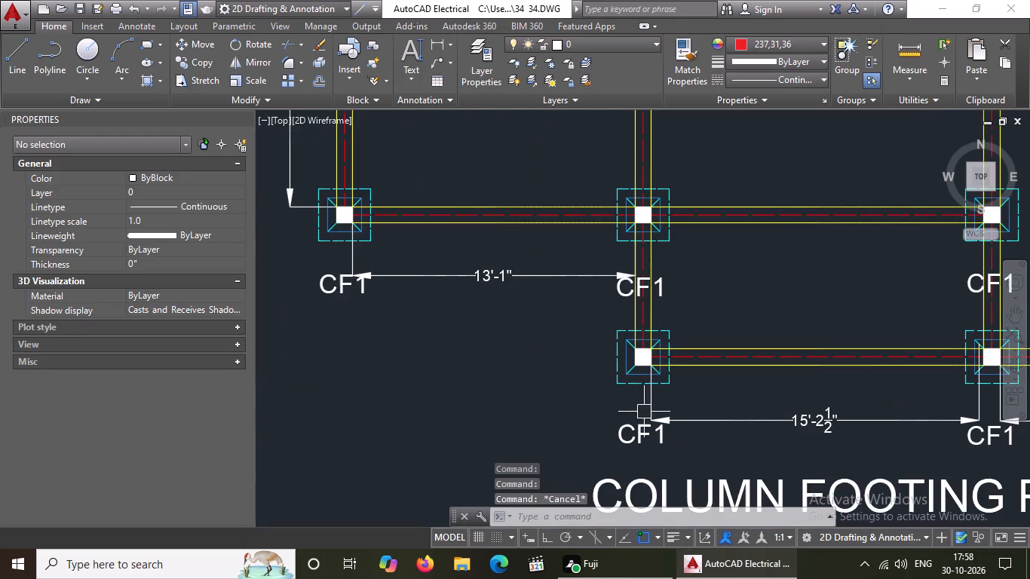
scroll(654, 339, up, 2)
click(677, 314)
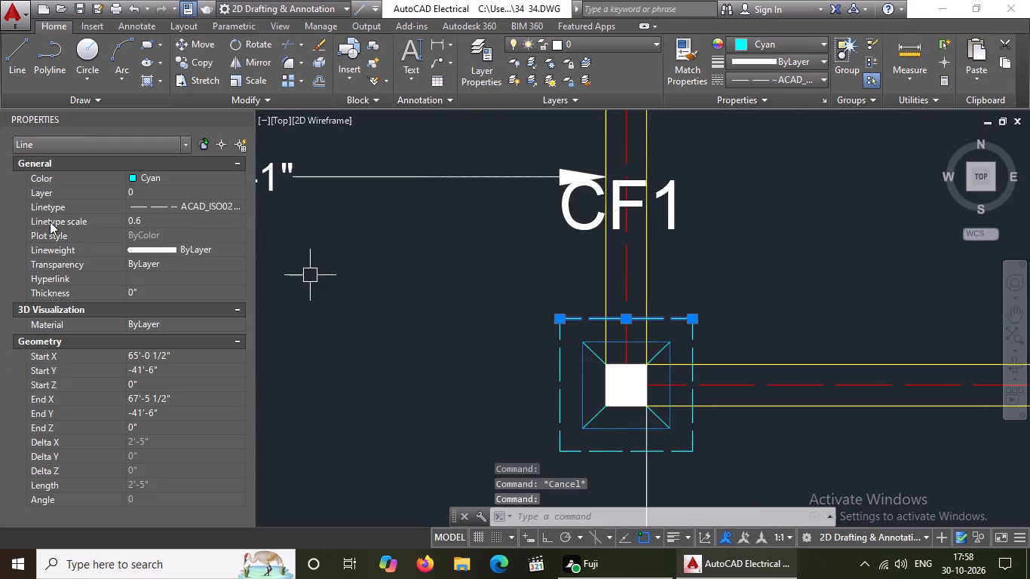
click(155, 215)
key(BackSpace)
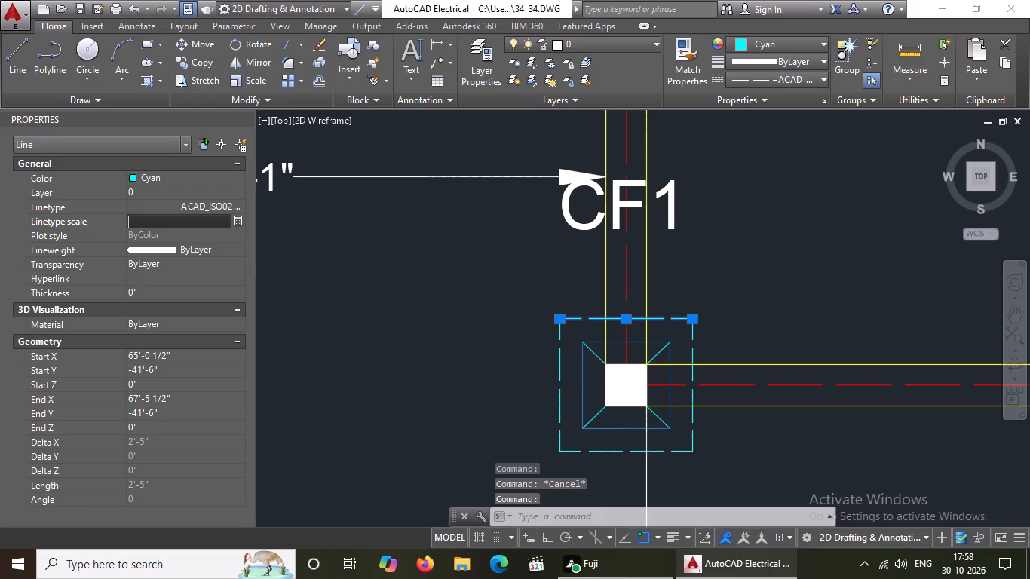
key(BackSpace)
text(0.5)
key(Return)
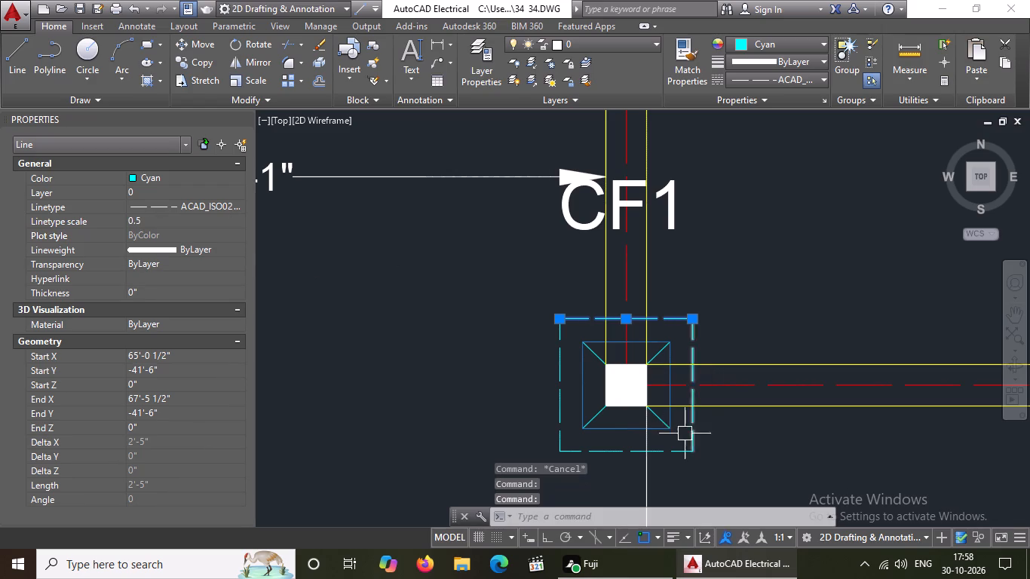
Set the linetype scale to 0.5 on the dashed east edge of the CF1 footing at the 15'-2 1/2" dimension's west end.
click(698, 435)
click(146, 219)
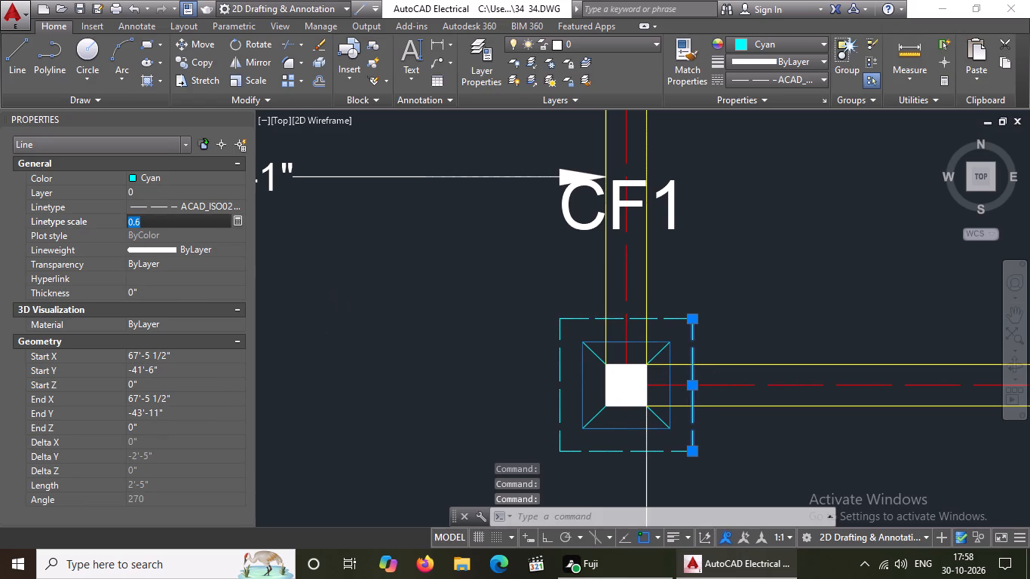
key(BackSpace)
key(BackSpace)
text(0.5)
key(Return)
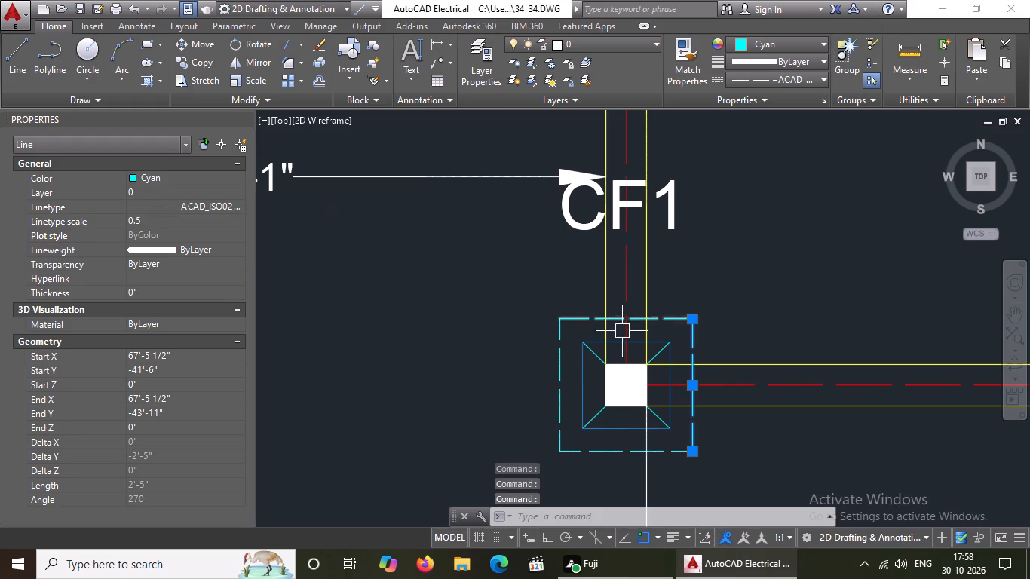
Set the linetype scale to 0.5 on the dashed south edge of the CF1 footing at the 15'-2 1/2" dimension's west end.
click(673, 450)
click(174, 223)
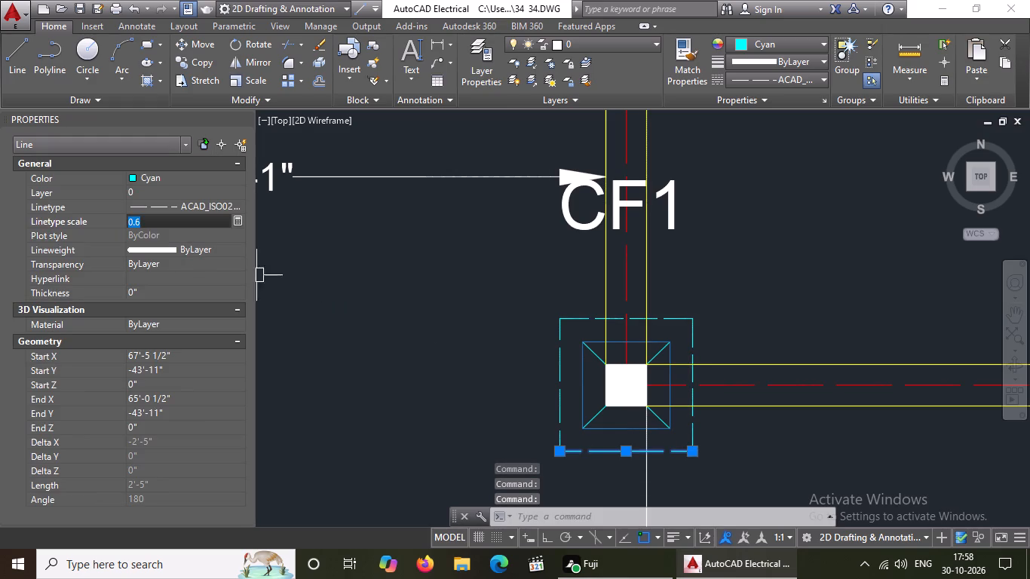
key(BackSpace)
key(BackSpace)
key(0)
key(period)
key(5)
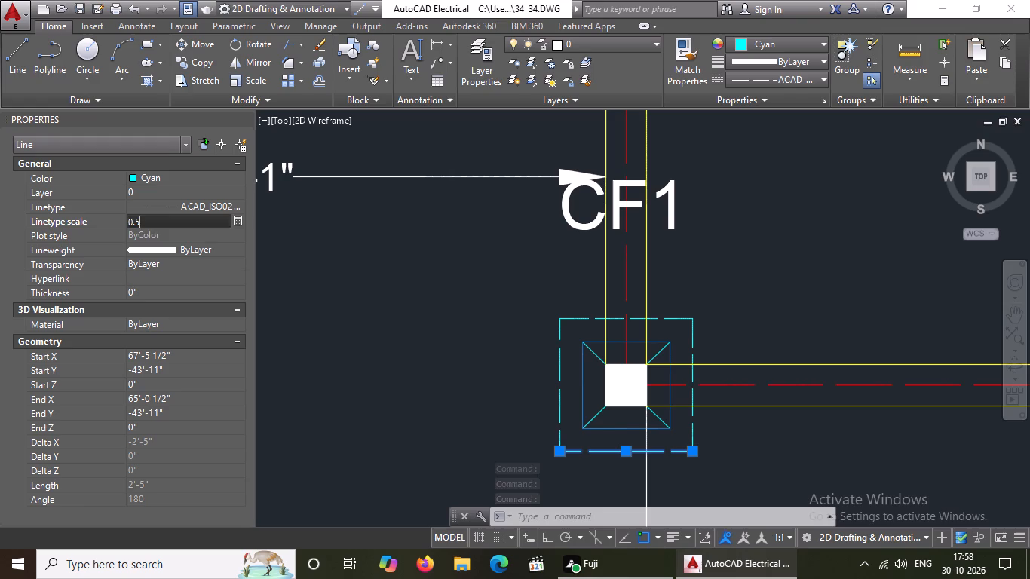
key(Return)
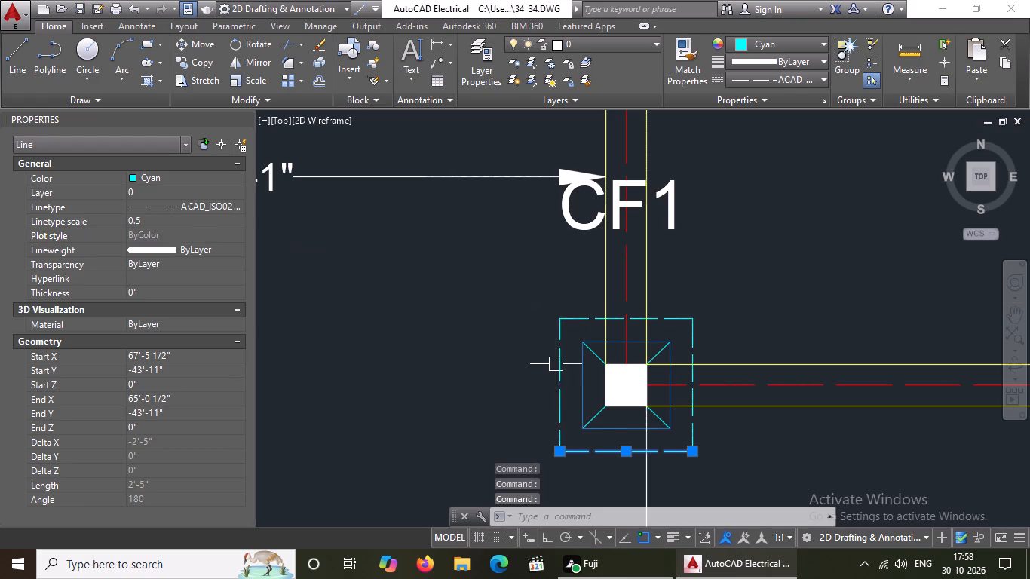
Set the linetype scale to 0.5 on the dashed west edge of the CF1 footing at the 15'-2 1/2" dimension's west end.
click(556, 364)
click(163, 215)
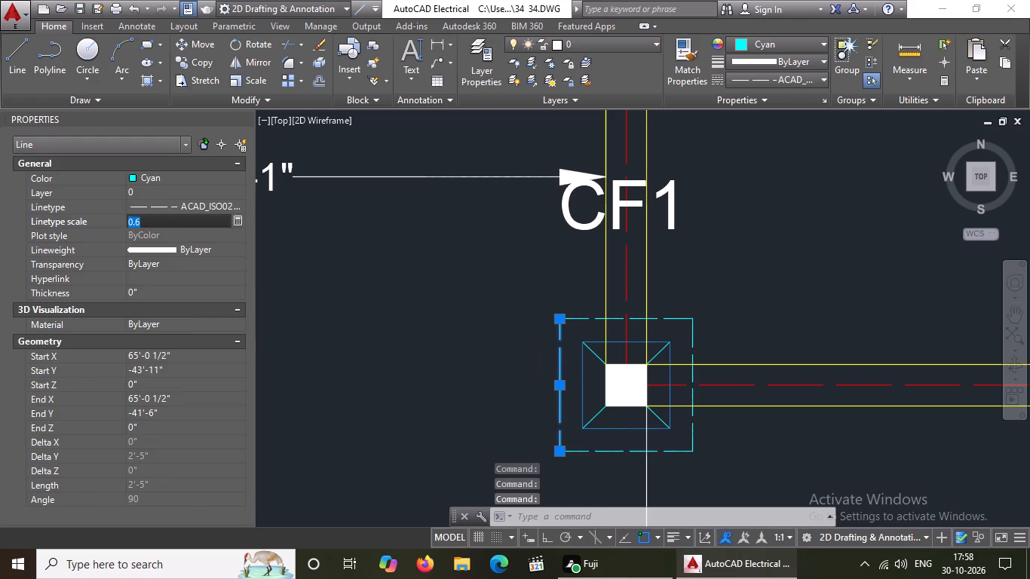
key(BackSpace)
key(BackSpace)
text(0.5)
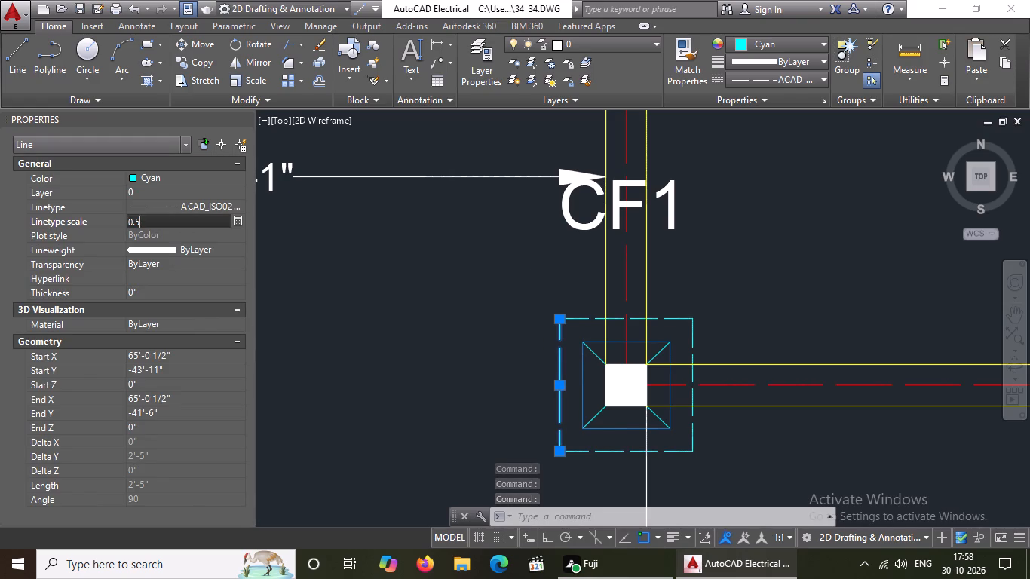
key(Return)
scroll(483, 262, down, 2)
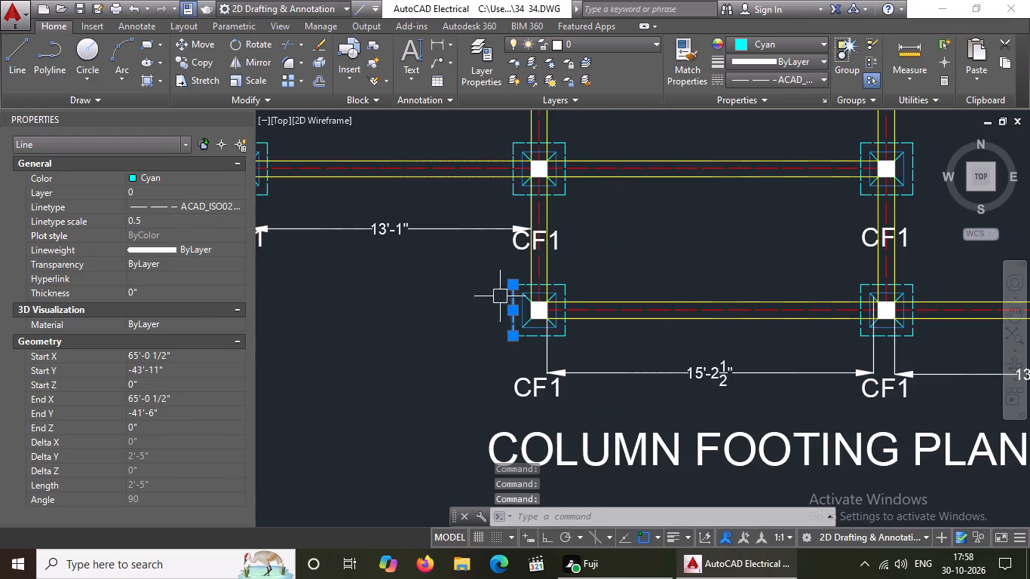
key(Escape)
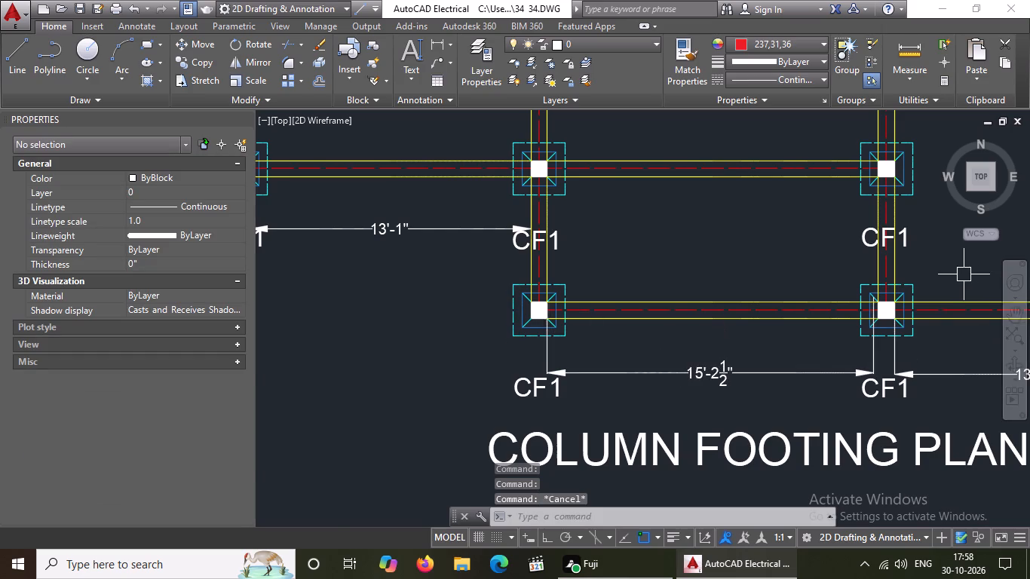
Set the linetype scale to 0.5 on the dashed north edge of the CF1 footing at the 15'-2 1/2" dimension's east end.
scroll(964, 274, up, 2)
scroll(828, 271, down, 6)
scroll(803, 272, up, 1)
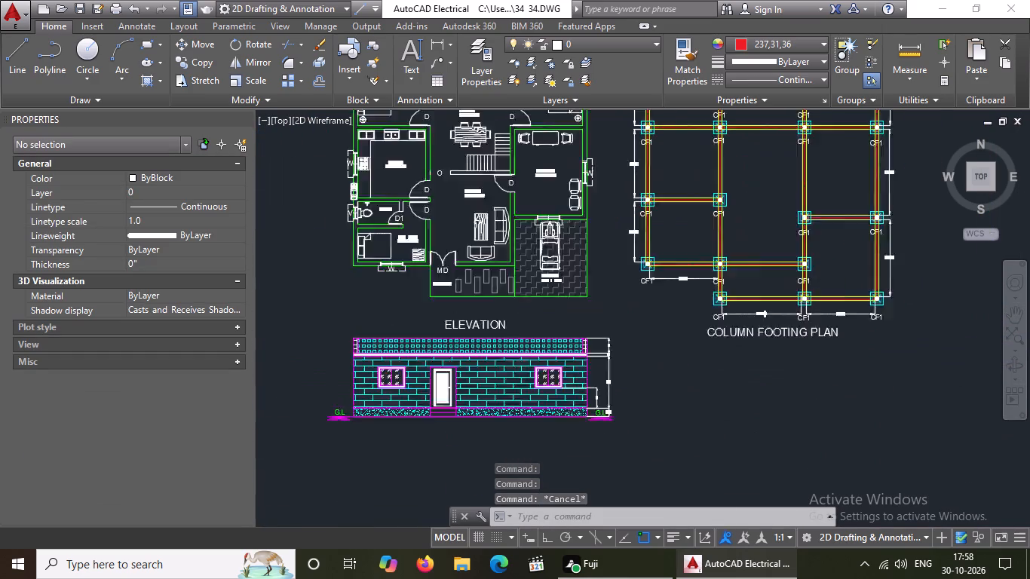
scroll(803, 272, up, 5)
click(682, 372)
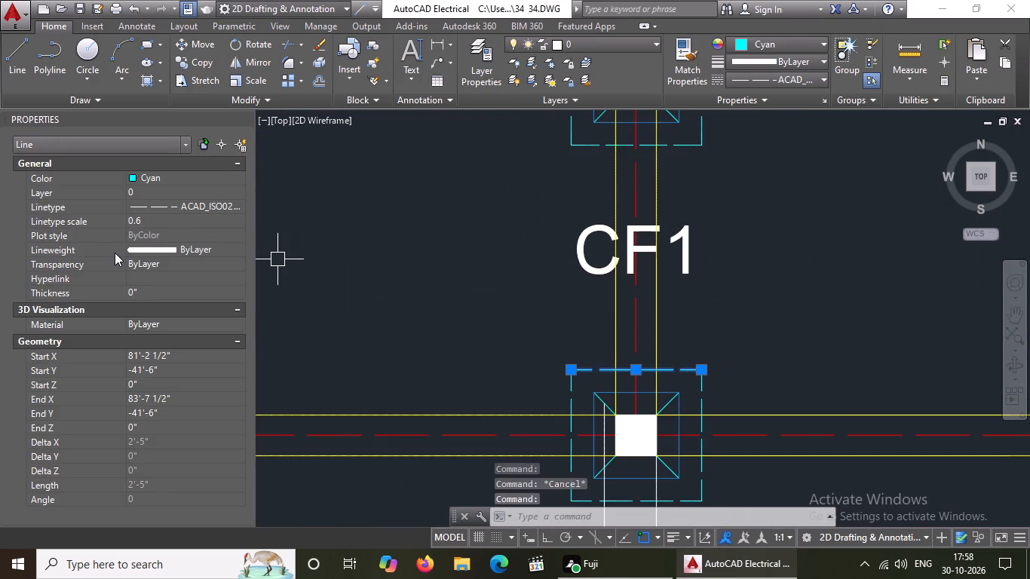
click(163, 220)
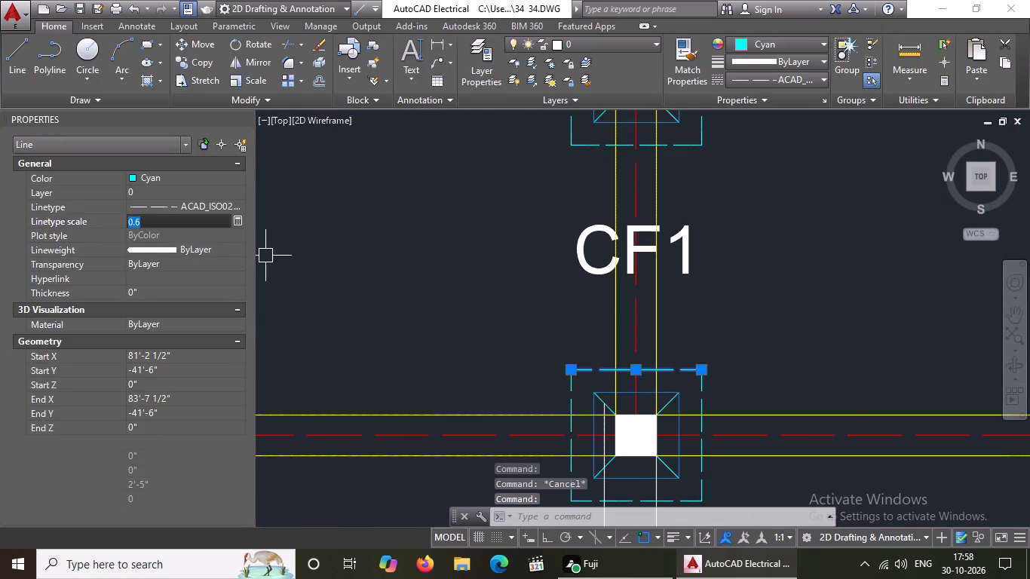
key(BackSpace)
key(BackSpace)
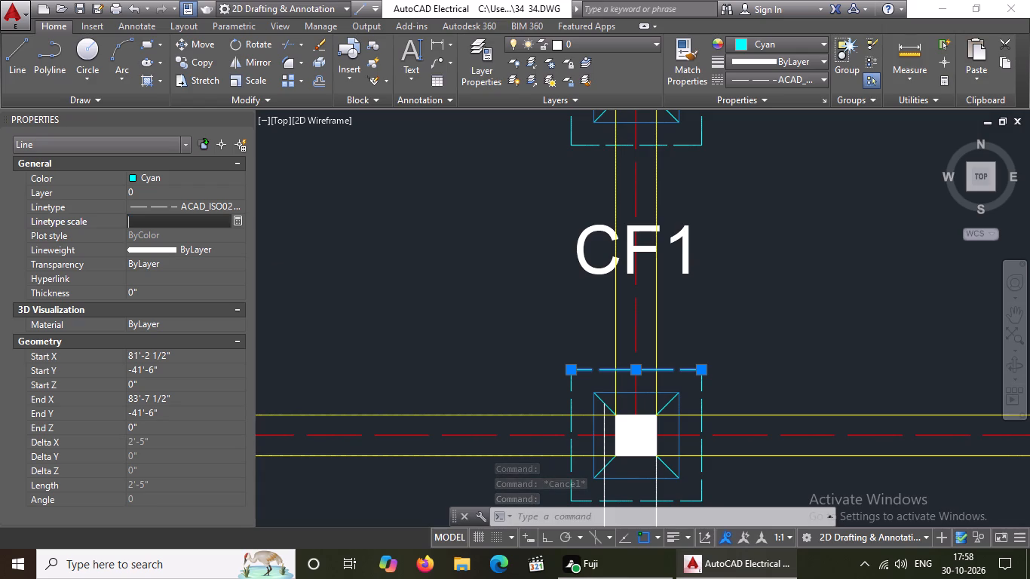
text(0.5)
key(Return)
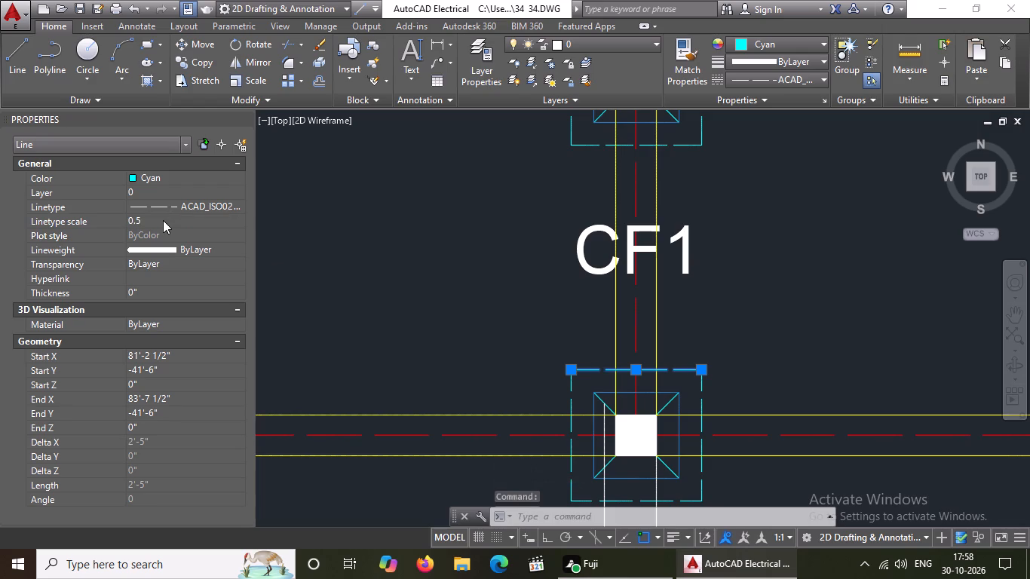
Set the linetype scale to 0.5 on the dashed east edge of the CF1 footing at the 15'-2 1/2" dimension's east end.
click(702, 394)
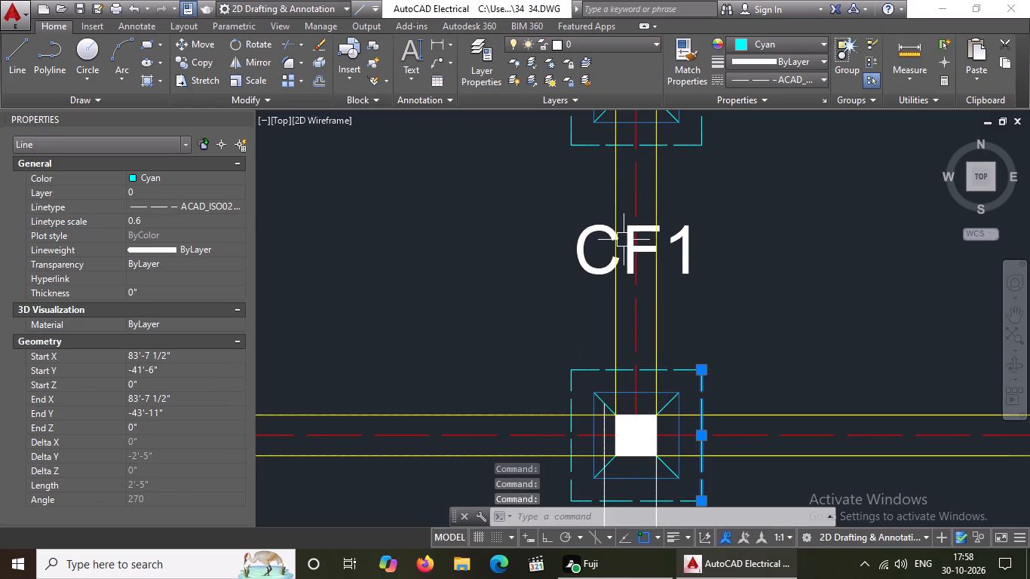
click(154, 213)
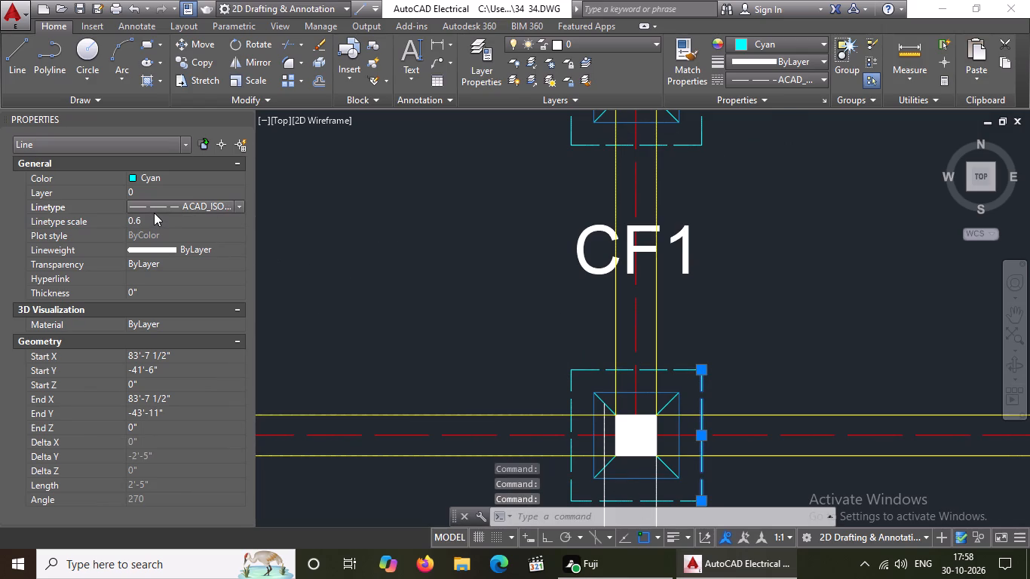
click(154, 227)
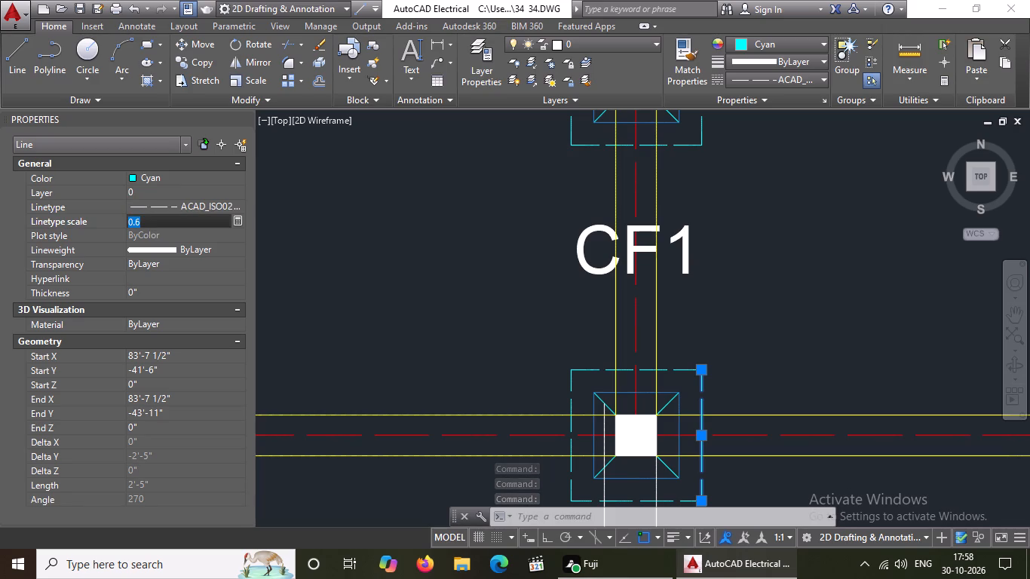
key(BackSpace)
key(BackSpace)
text(0.5)
key(Return)
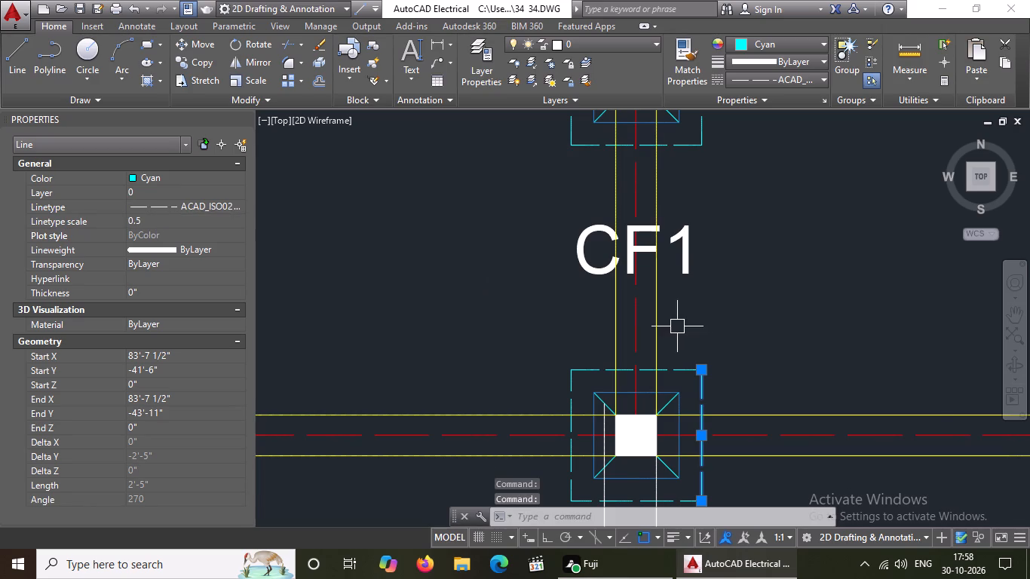
Set the linetype scale to 0.5 on the dashed south edge of the CF1 footing at the 15'-2 1/2" dimension's east end.
scroll(677, 326, down, 1)
click(682, 434)
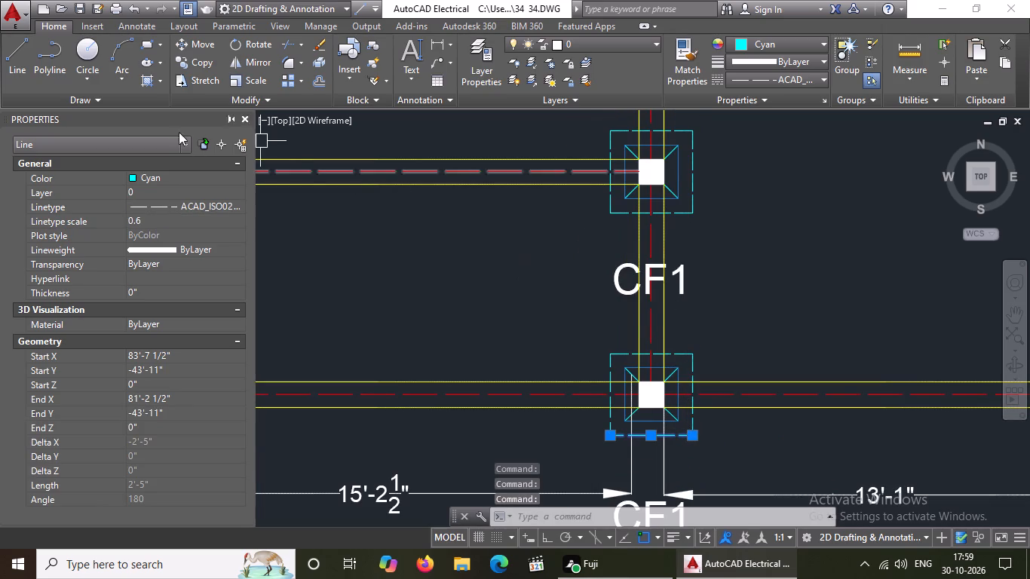
click(155, 220)
key(BackSpace)
key(BackSpace)
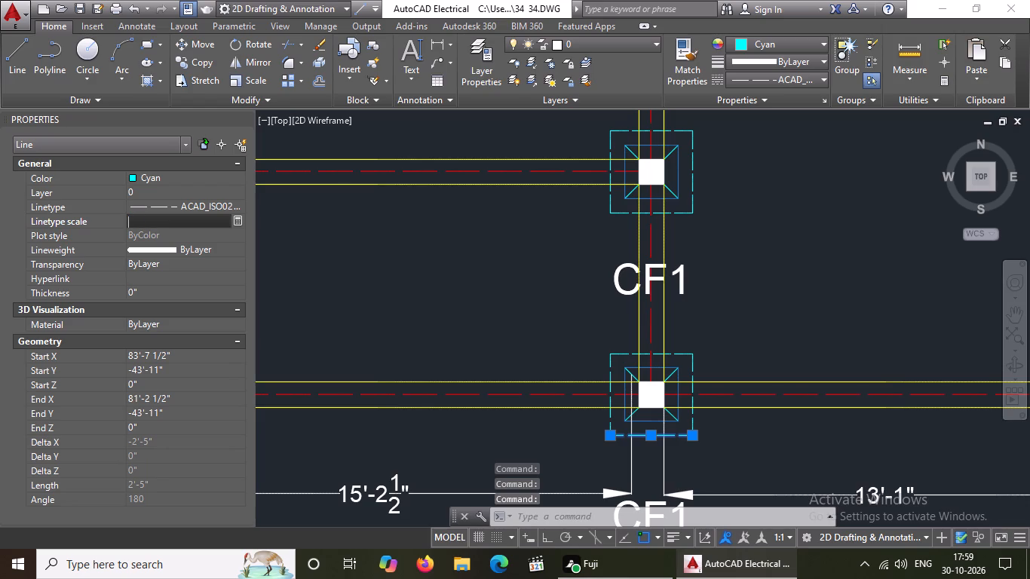
text(0.5)
key(Return)
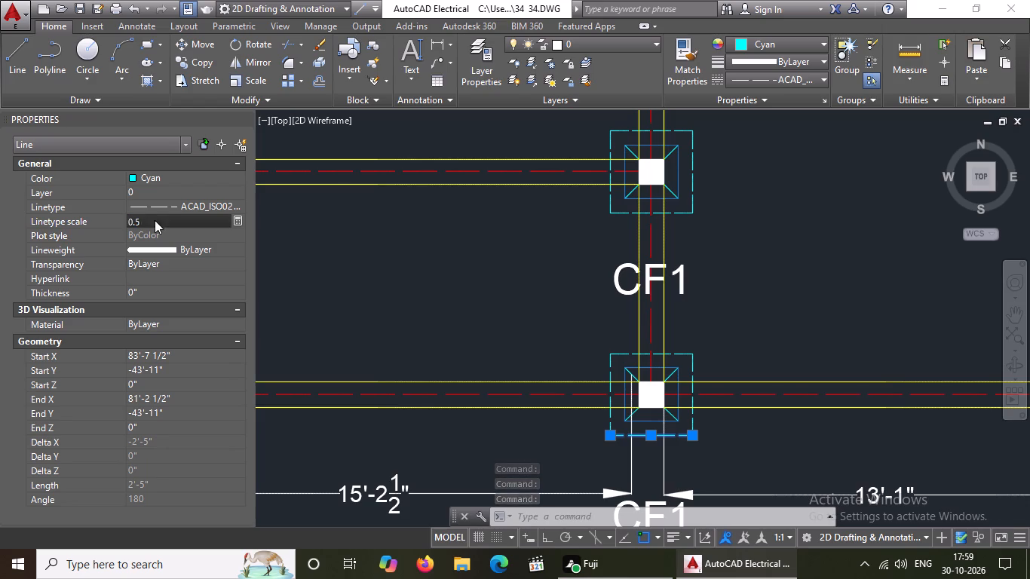
Set the linetype scale to 0.5 on the dashed west edge of the CF1 footing at the 15'-2 1/2" dimension's east end.
scroll(623, 373, up, 2)
click(584, 360)
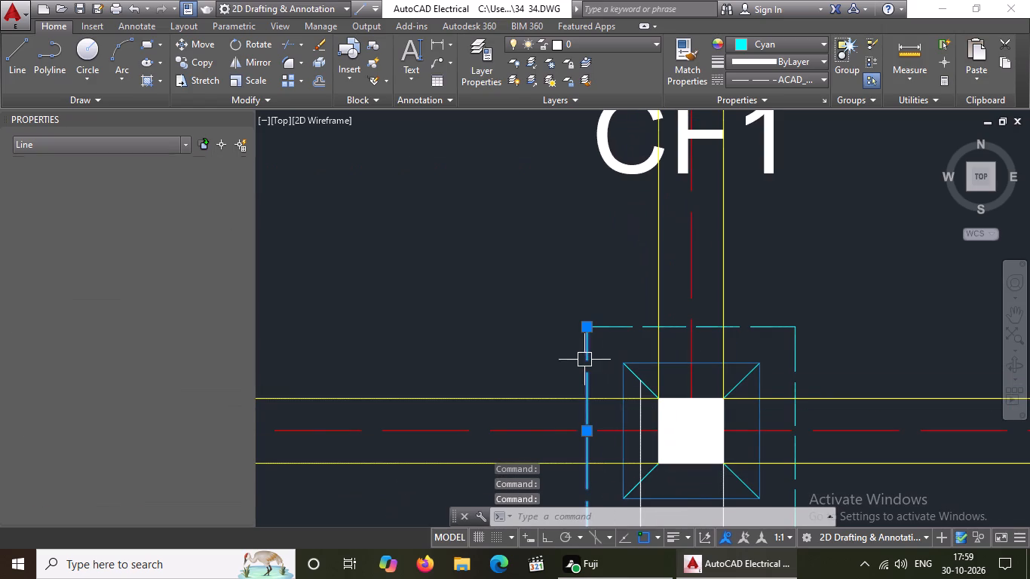
click(174, 218)
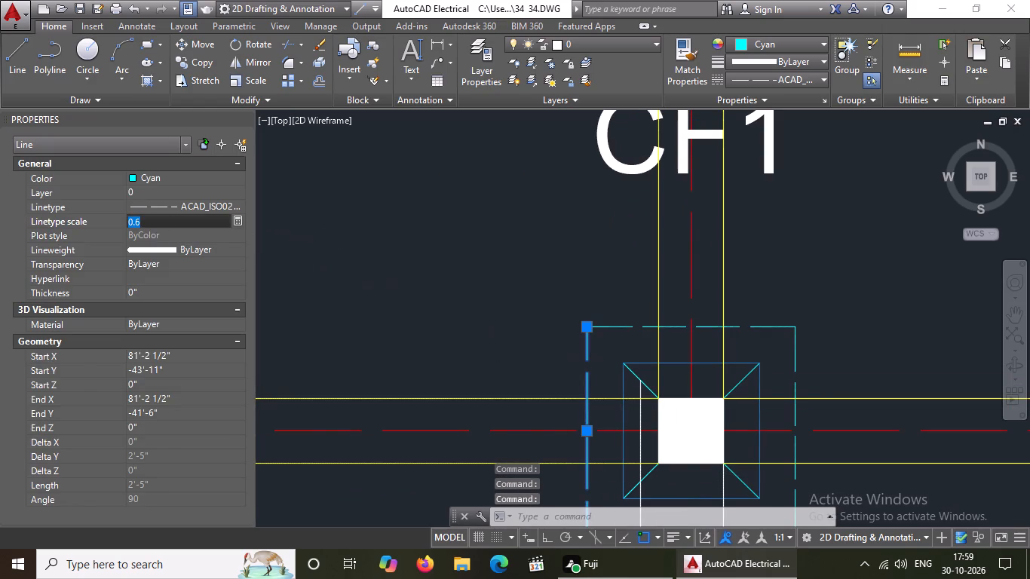
key(BackSpace)
key(BackSpace)
text(0.5)
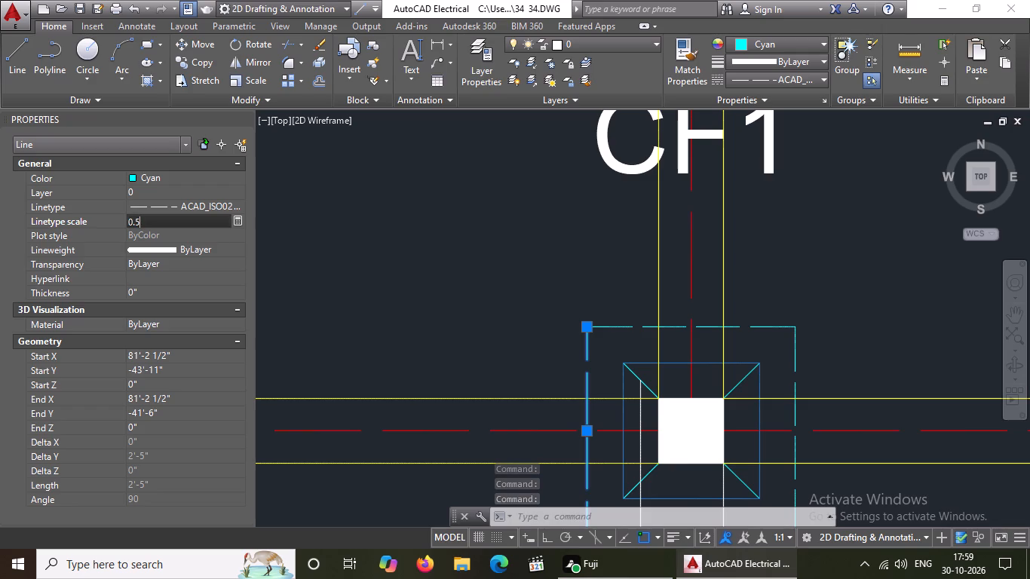
key(Return)
Check the linetype scale on the north, west and east edges of the CF1 footing at the 15'-2 1/2" dimension's east end.
scroll(686, 271, down, 2)
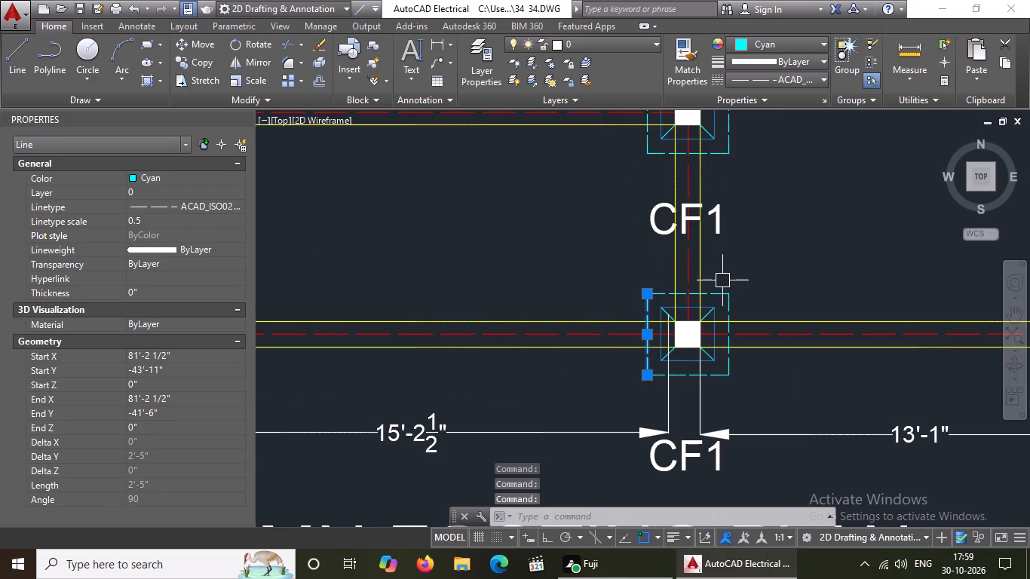
click(713, 292)
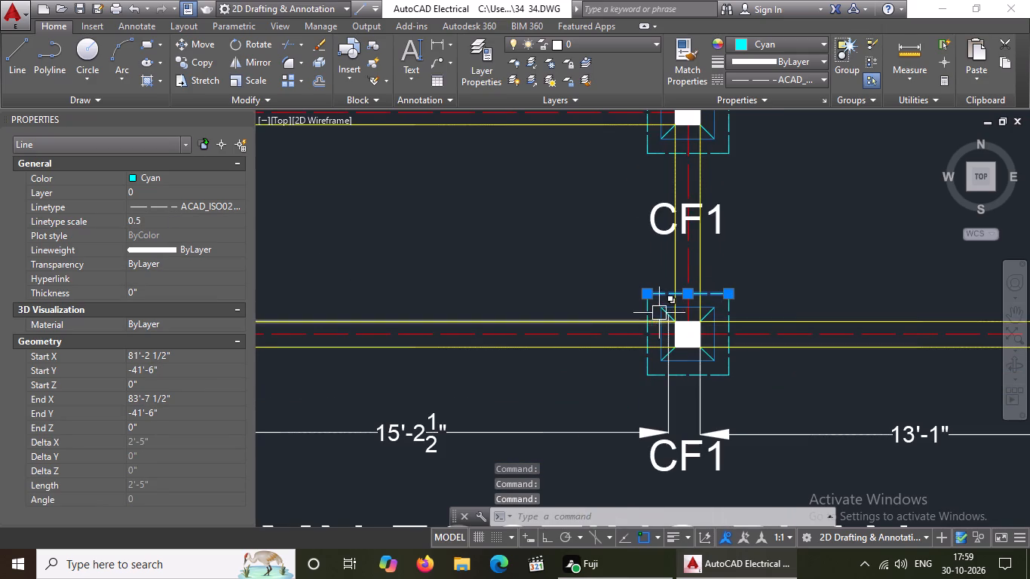
scroll(659, 313, up, 2)
click(631, 306)
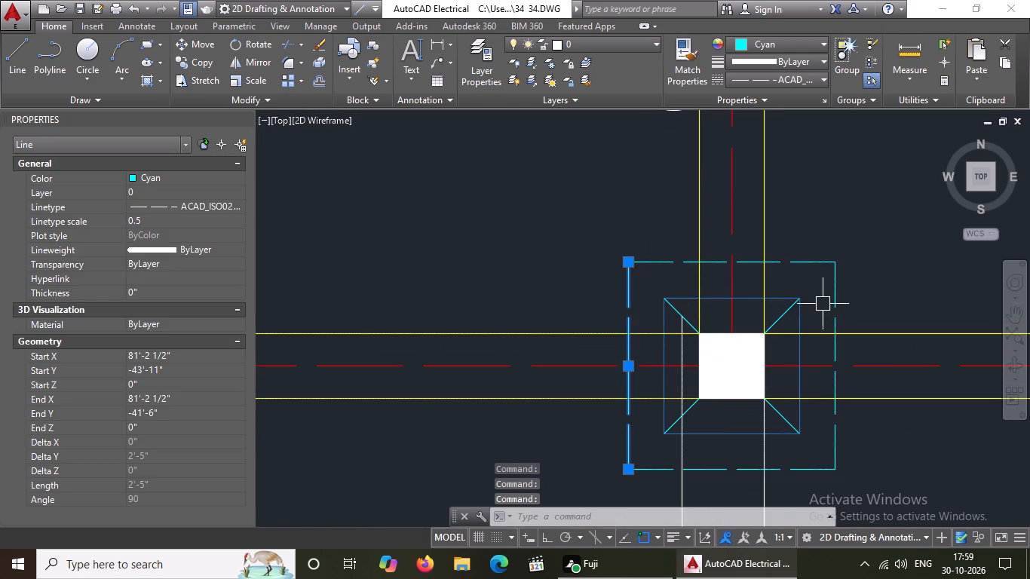
click(829, 294)
scroll(767, 242, down, 3)
key(Escape)
Set the linetype scale to 0.5 on the dashed west edge of the CF1 footing at the plan's southeast corner.
scroll(628, 259, down, 2)
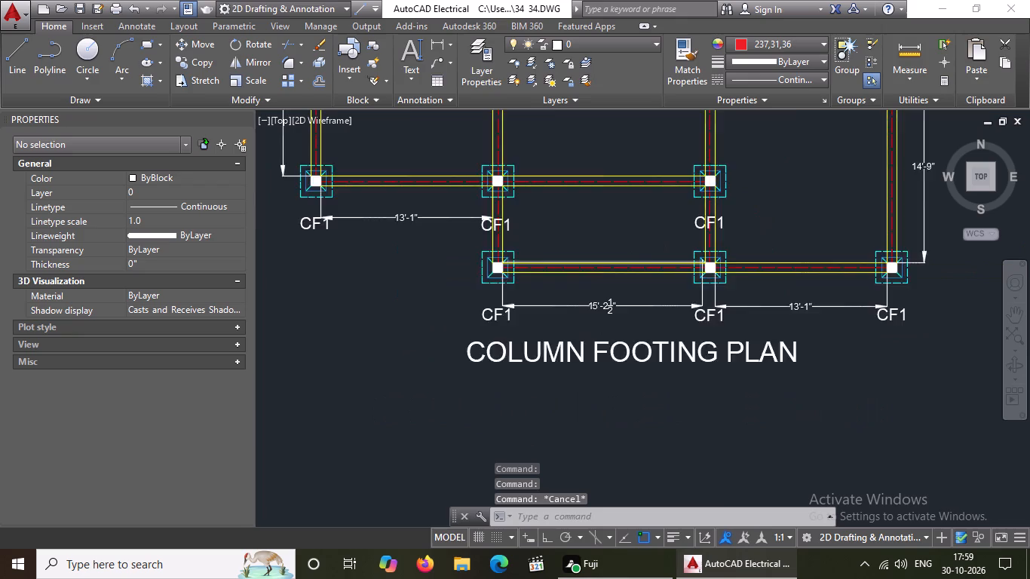
scroll(756, 265, up, 5)
click(746, 302)
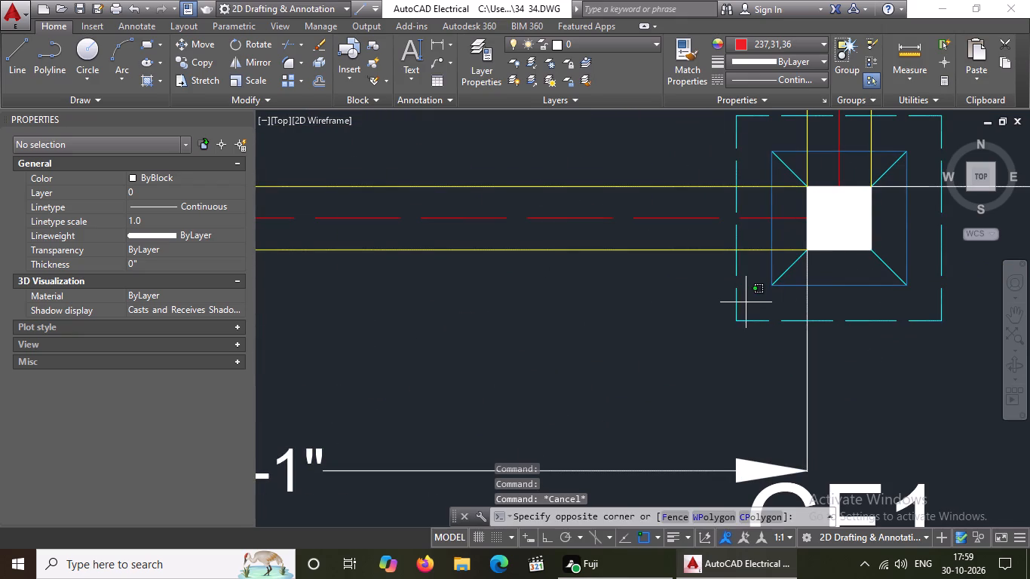
click(726, 317)
click(155, 219)
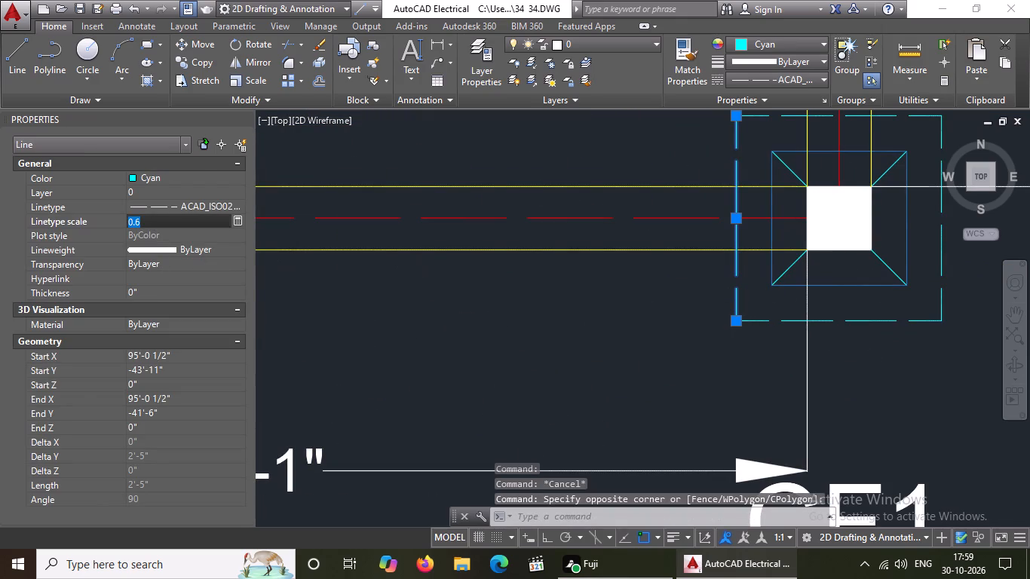
key(BackSpace)
key(BackSpace)
text(0.5)
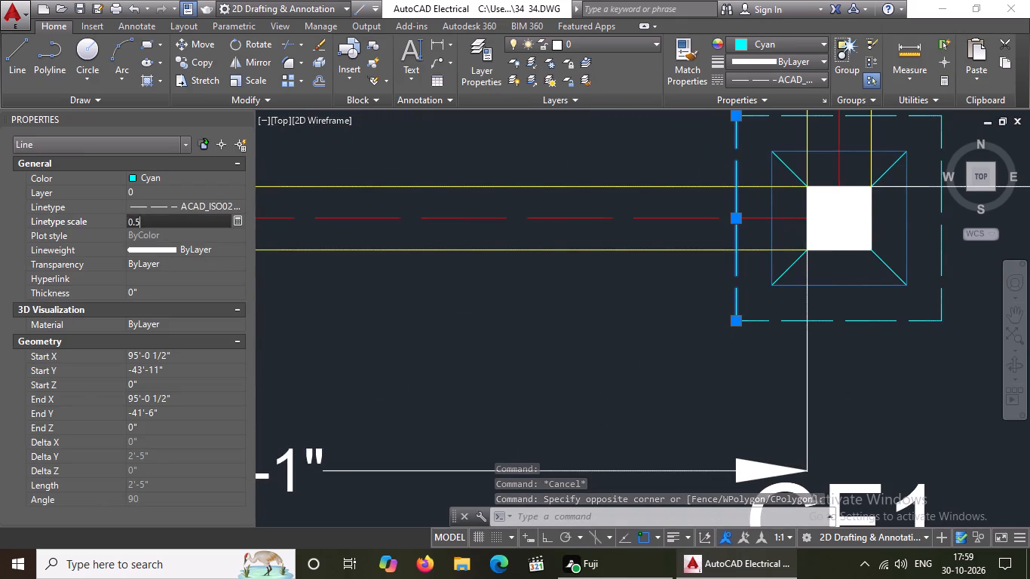
key(Return)
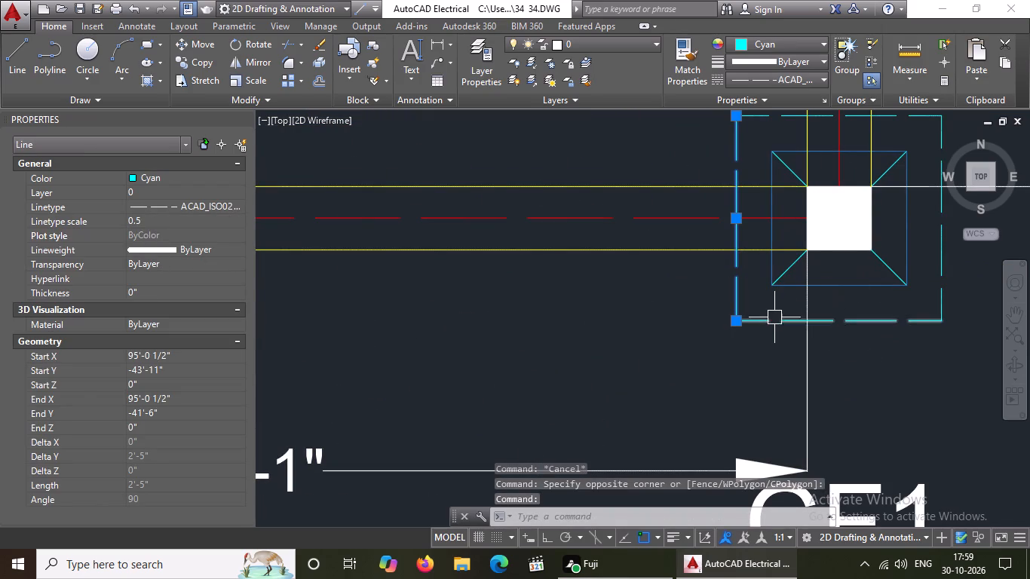
Set the linetype scale to 0.5 on the dashed south edge of the CF1 footing at the plan's southeast corner.
click(774, 318)
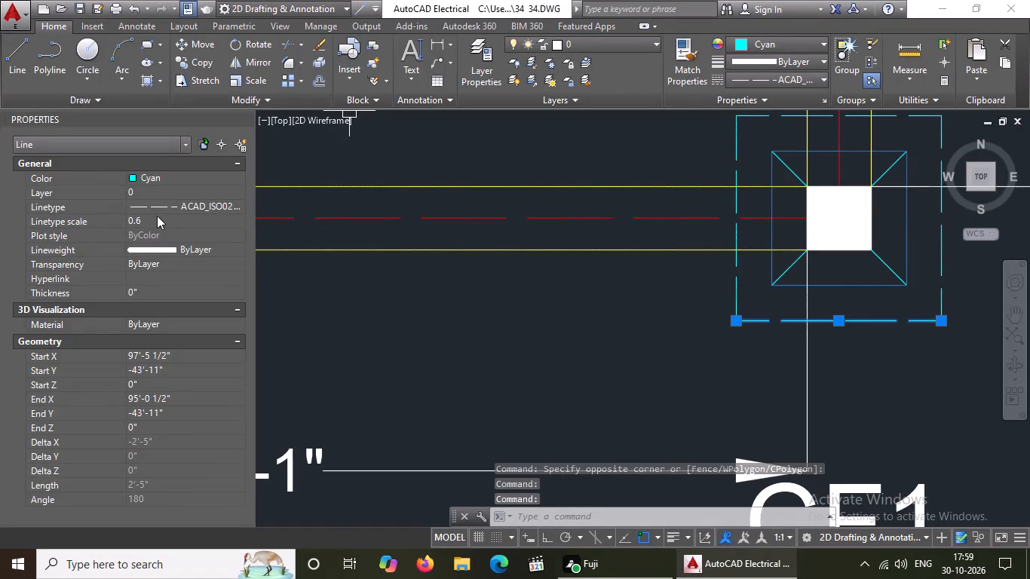
click(157, 216)
key(BackSpace)
key(BackSpace)
text(0.5)
key(Return)
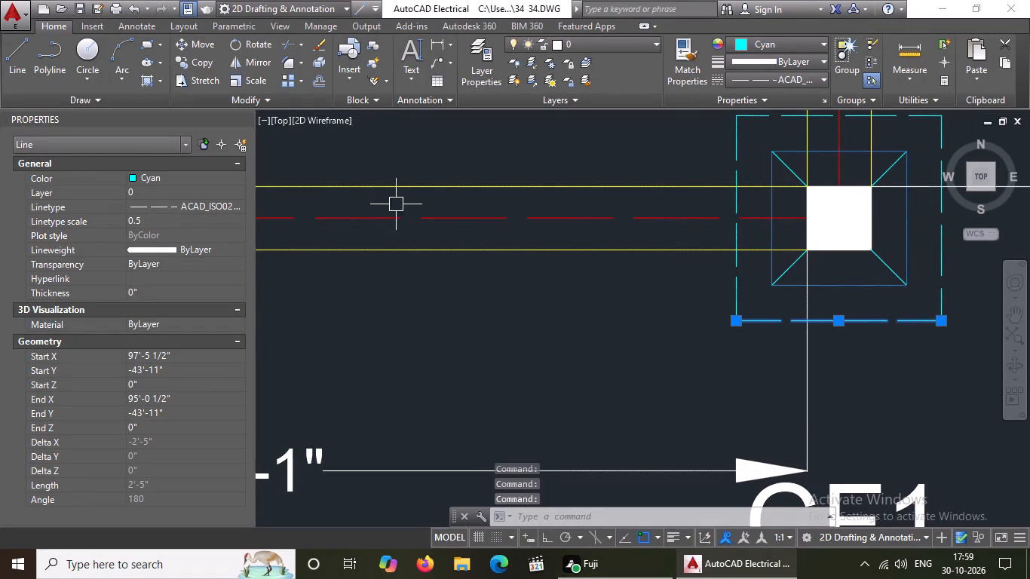
Set the linetype scale to 0.5 on the dashed east edge of the CF1 footing at the plan's southeast corner.
scroll(673, 360, down, 1)
click(838, 286)
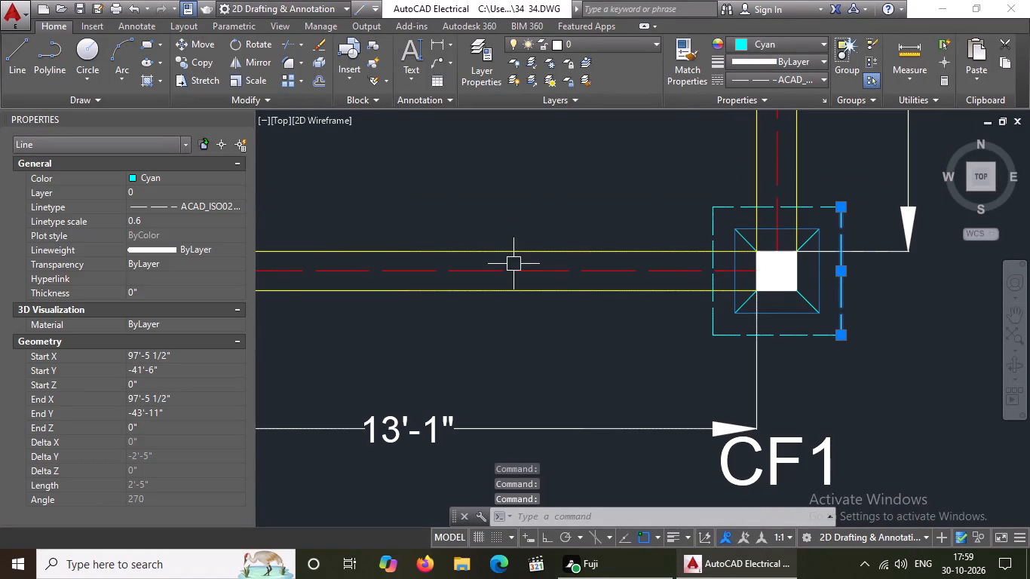
click(152, 218)
key(BackSpace)
key(BackSpace)
text(0.6)
key(BackSpace)
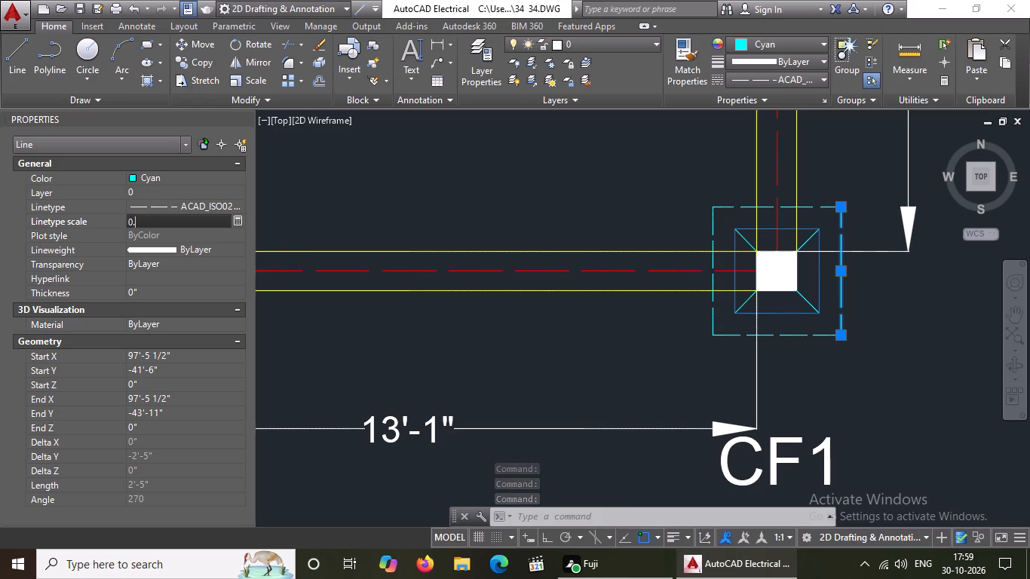
key(5)
key(Return)
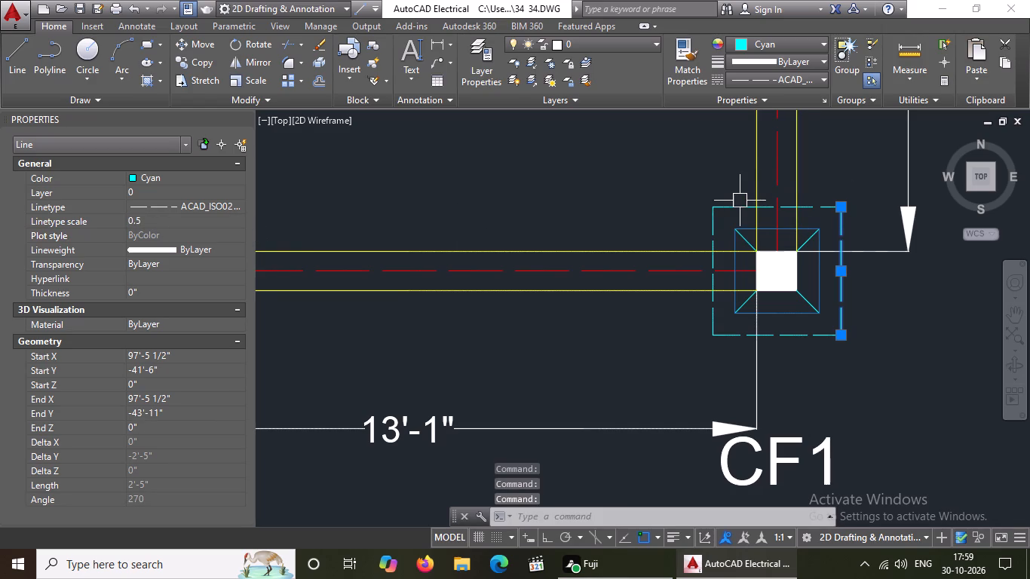
Set the linetype scale to 0.5 on the dashed north edge of the CF1 footing at the plan's southeast corner.
click(738, 204)
click(184, 225)
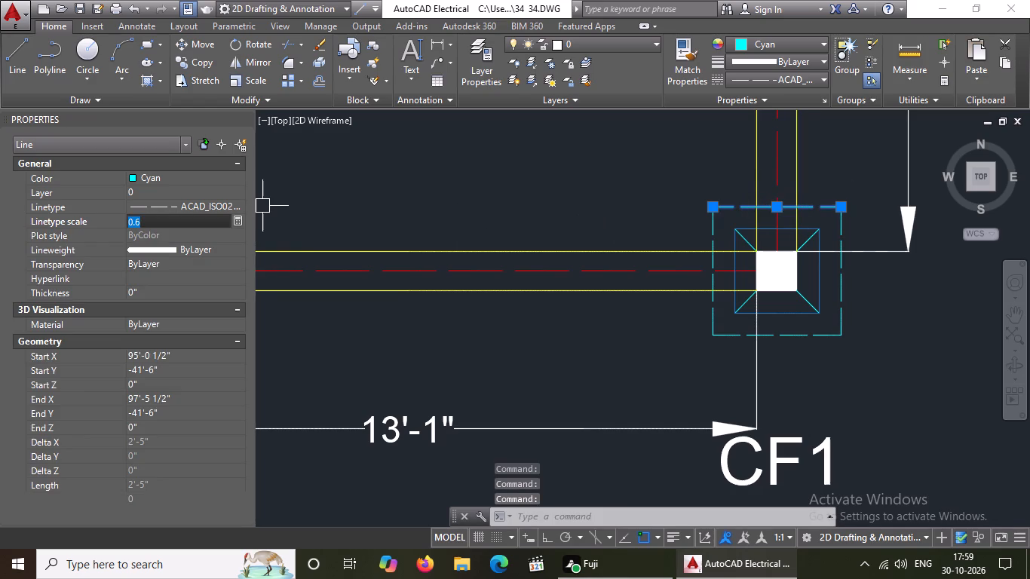
key(BackSpace)
key(BackSpace)
text(0.5)
key(Return)
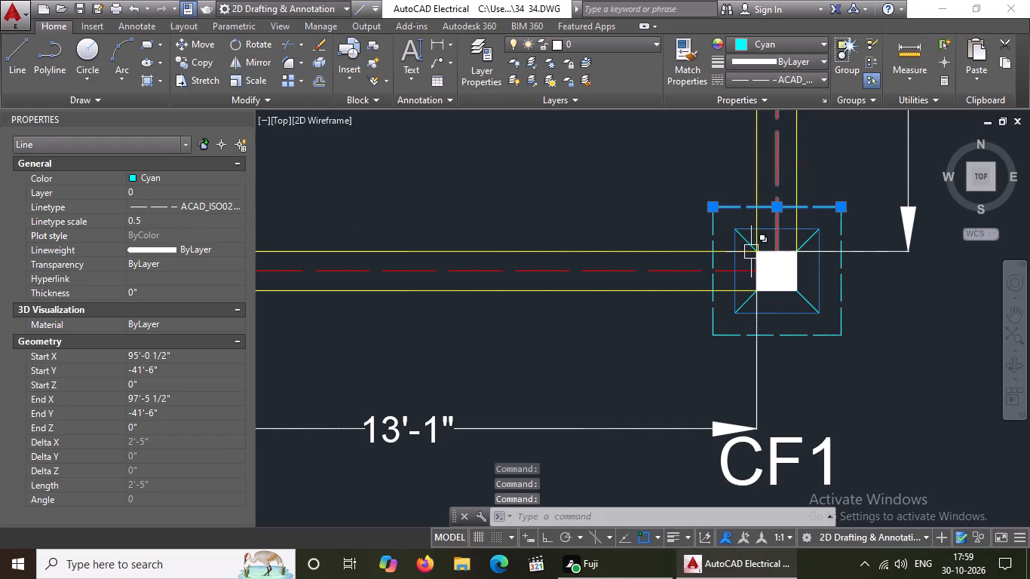
Check the southeast corner footing's west and north edges, and review the dashed outlines of the footings across the column footing plan.
click(715, 231)
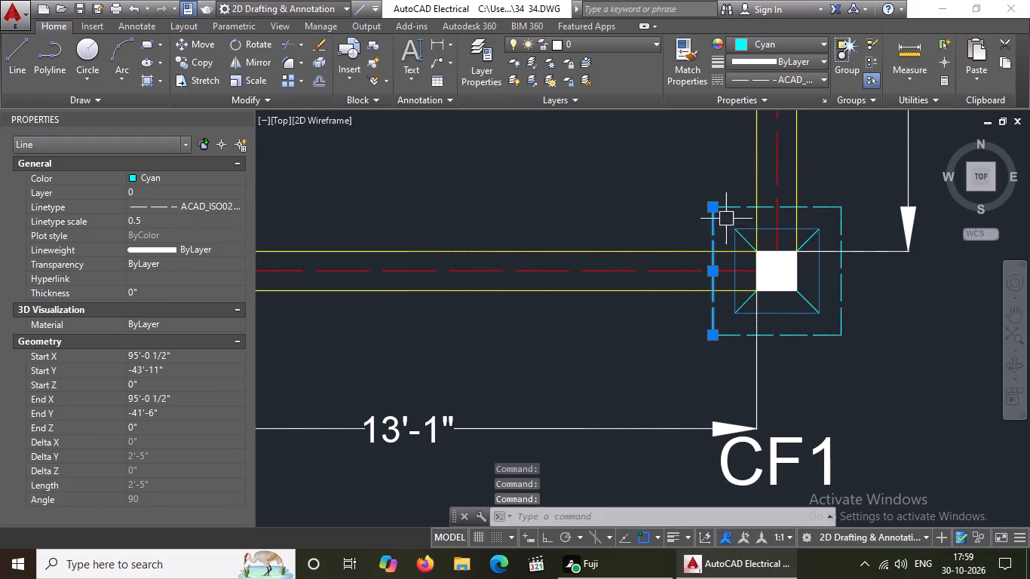
click(730, 208)
key(Escape)
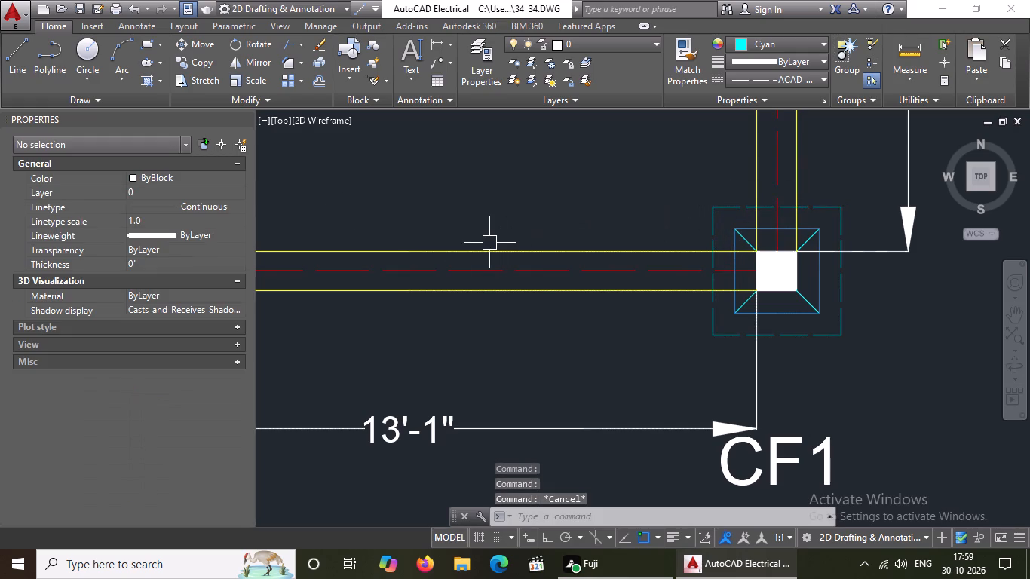
scroll(550, 355, down, 4)
key(Escape)
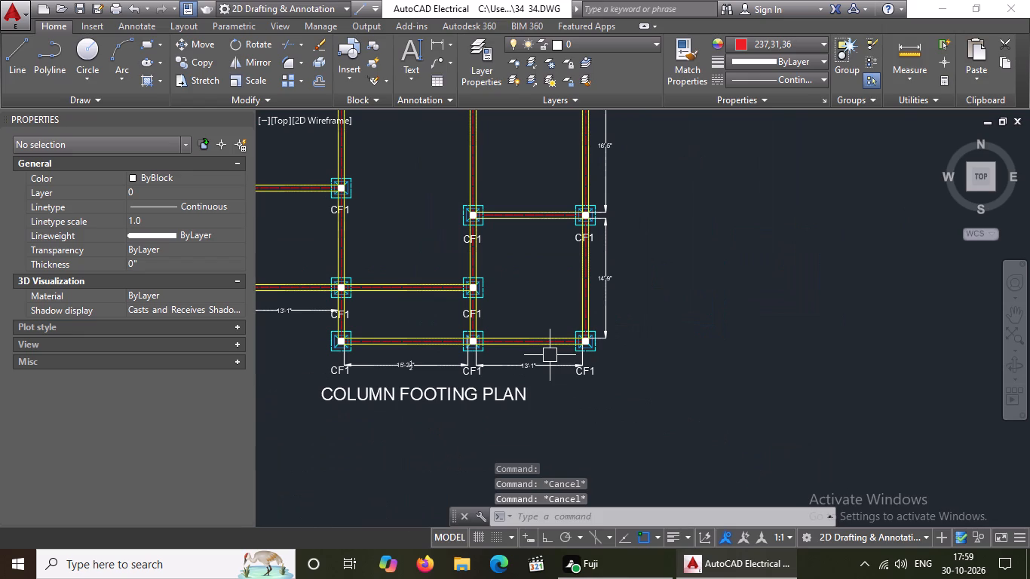
scroll(751, 357, down, 2)
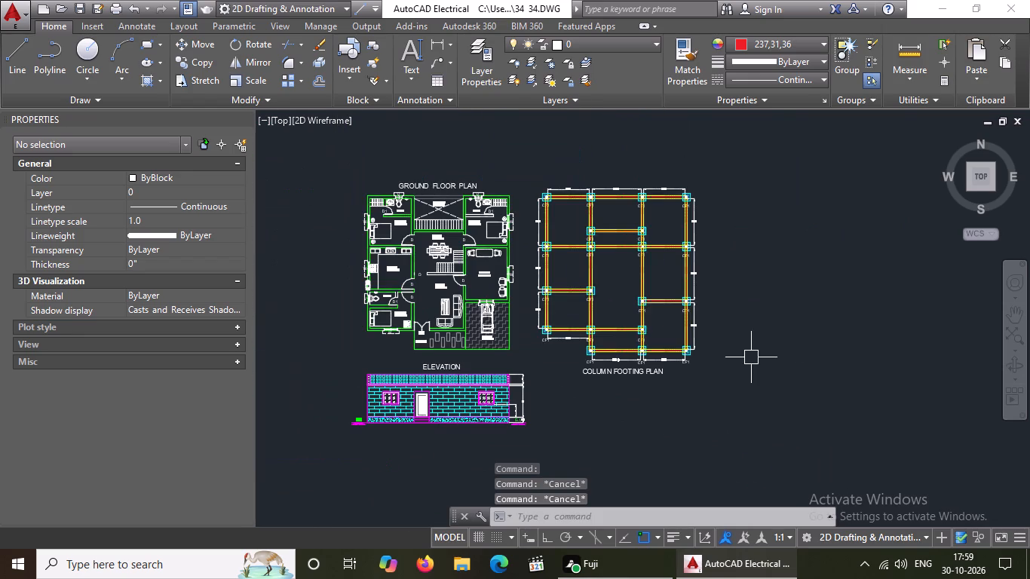
scroll(566, 360, up, 4)
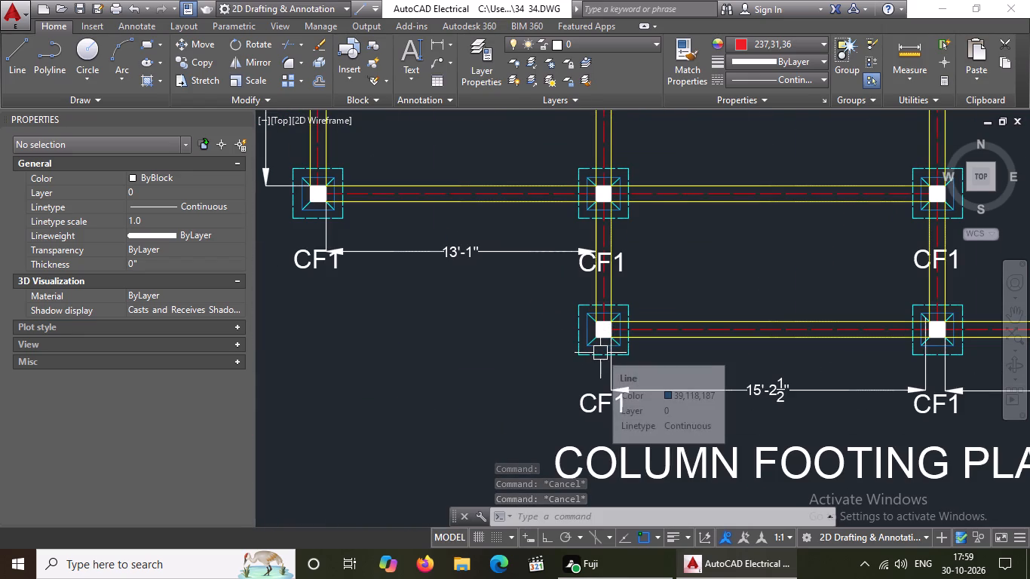
Review the column footing plan, the elevation with its height dimensions, and the labels in the ground floor plan.
scroll(605, 345, down, 5)
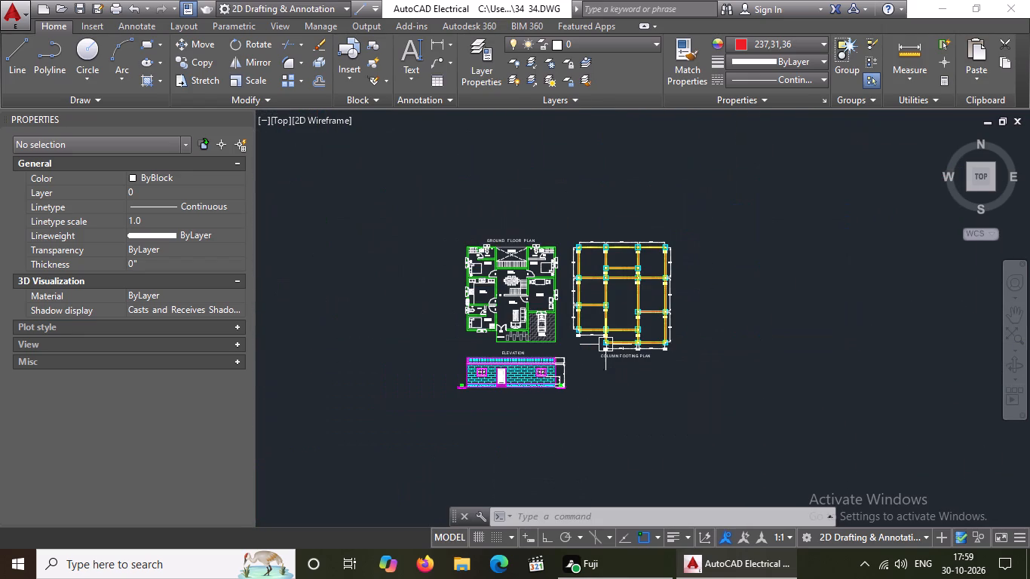
scroll(523, 372, up, 2)
scroll(630, 388, up, 2)
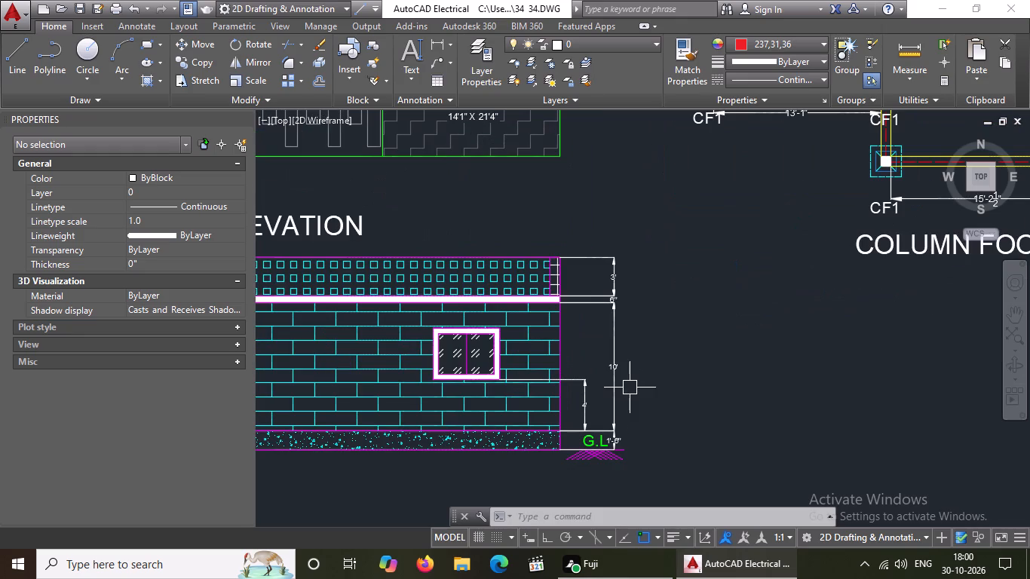
scroll(621, 404, down, 2)
scroll(627, 435, up, 4)
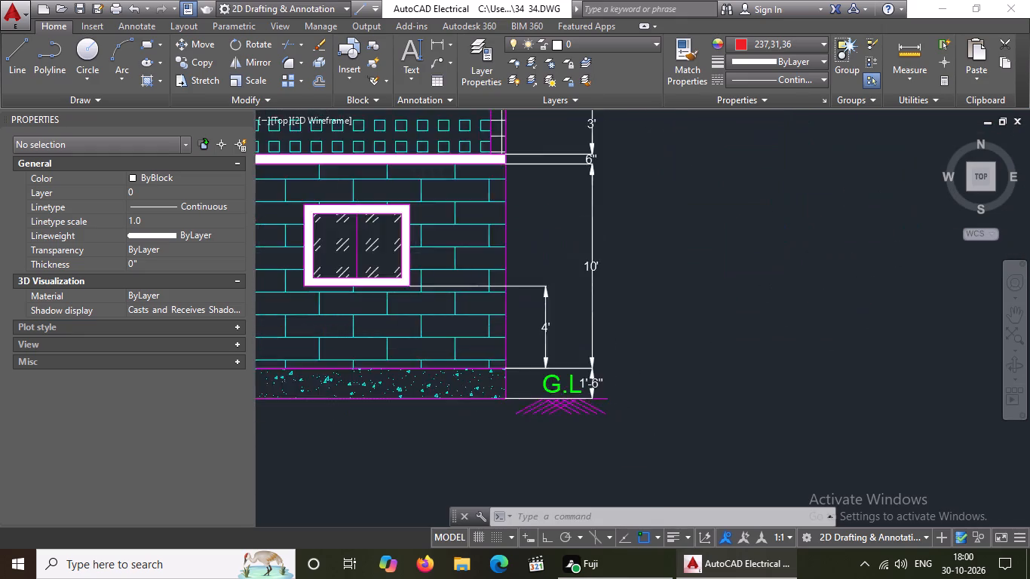
scroll(582, 366, up, 1)
scroll(582, 366, down, 2)
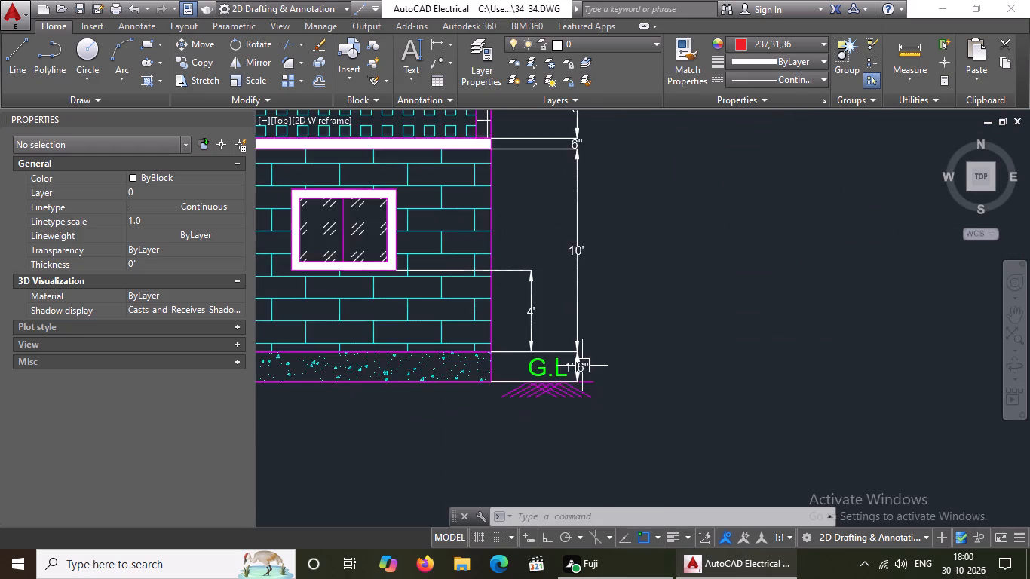
scroll(582, 366, down, 3)
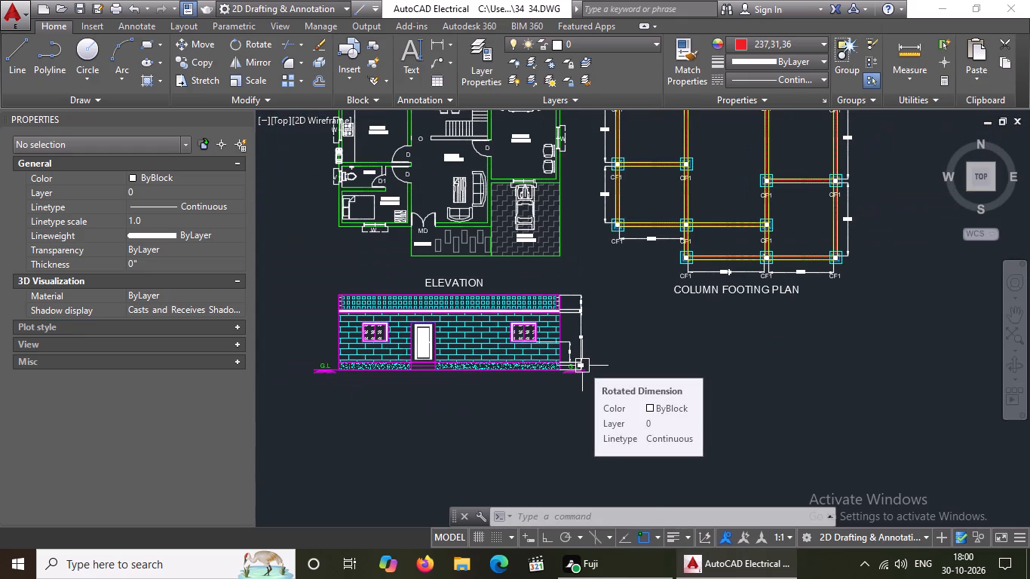
scroll(582, 366, down, 1)
scroll(468, 144, up, 1)
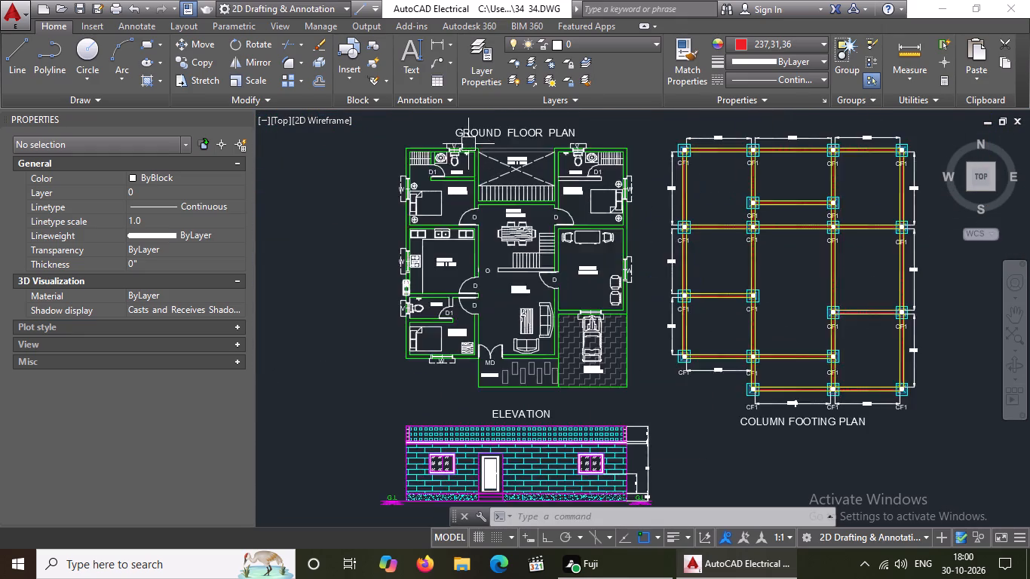
scroll(432, 185, up, 3)
scroll(432, 185, down, 2)
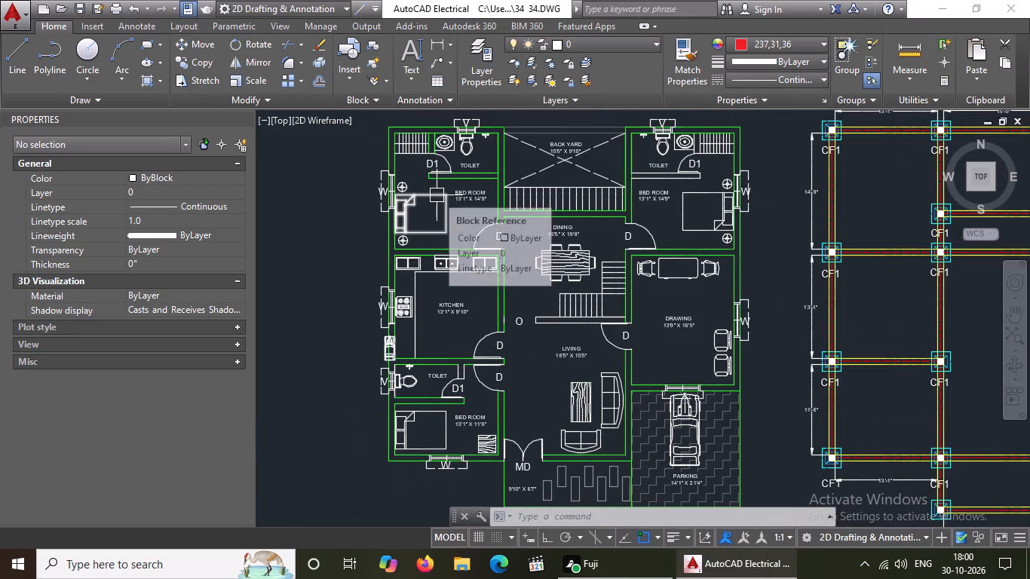
middle_drag(437, 195, 437, 246)
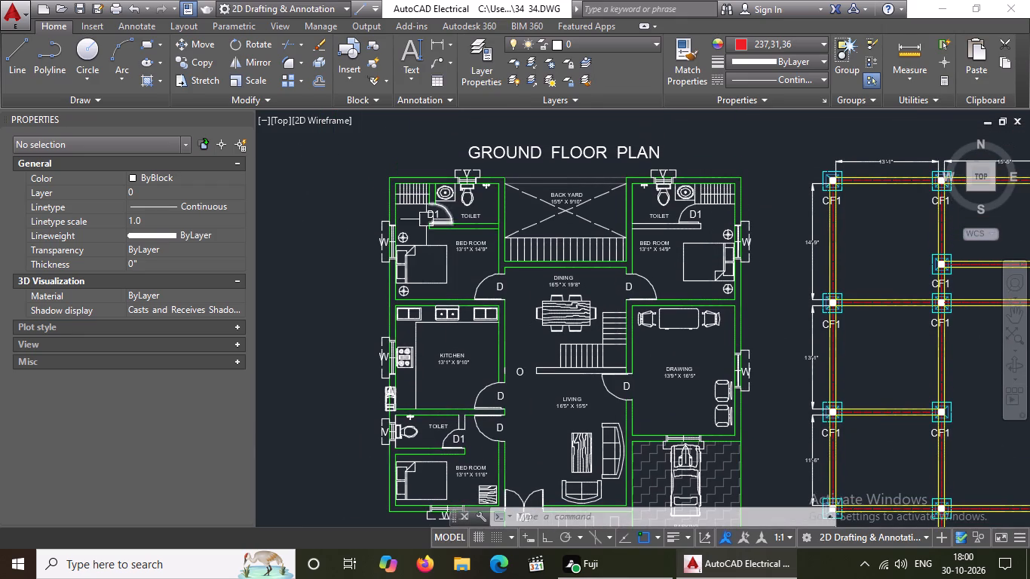
scroll(460, 227, down, 2)
scroll(466, 347, up, 1)
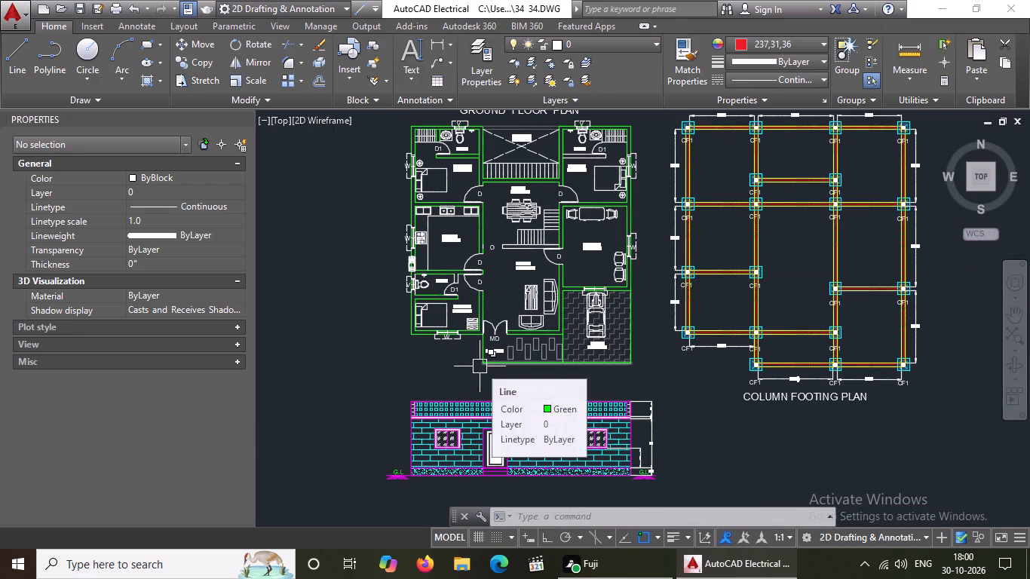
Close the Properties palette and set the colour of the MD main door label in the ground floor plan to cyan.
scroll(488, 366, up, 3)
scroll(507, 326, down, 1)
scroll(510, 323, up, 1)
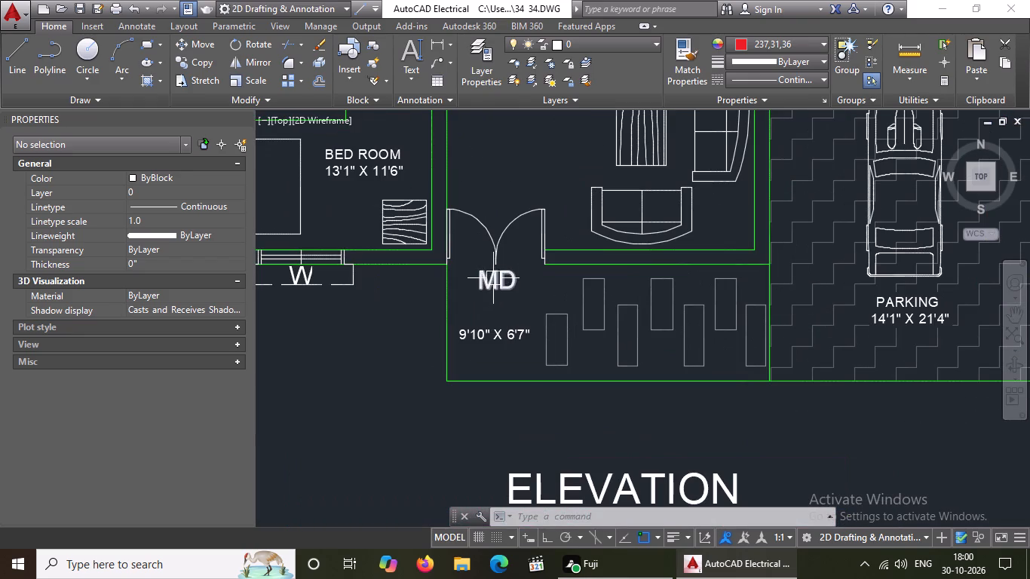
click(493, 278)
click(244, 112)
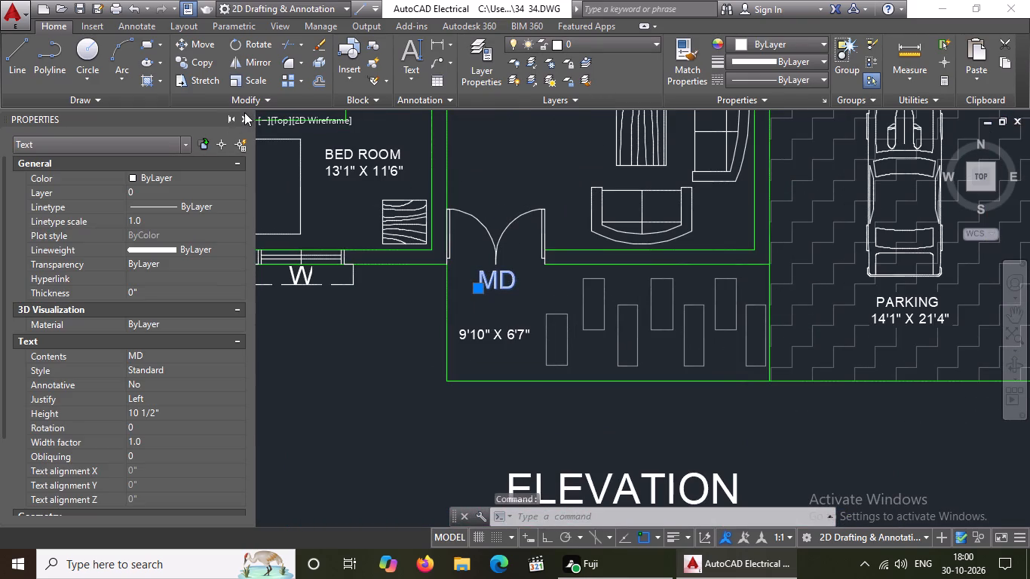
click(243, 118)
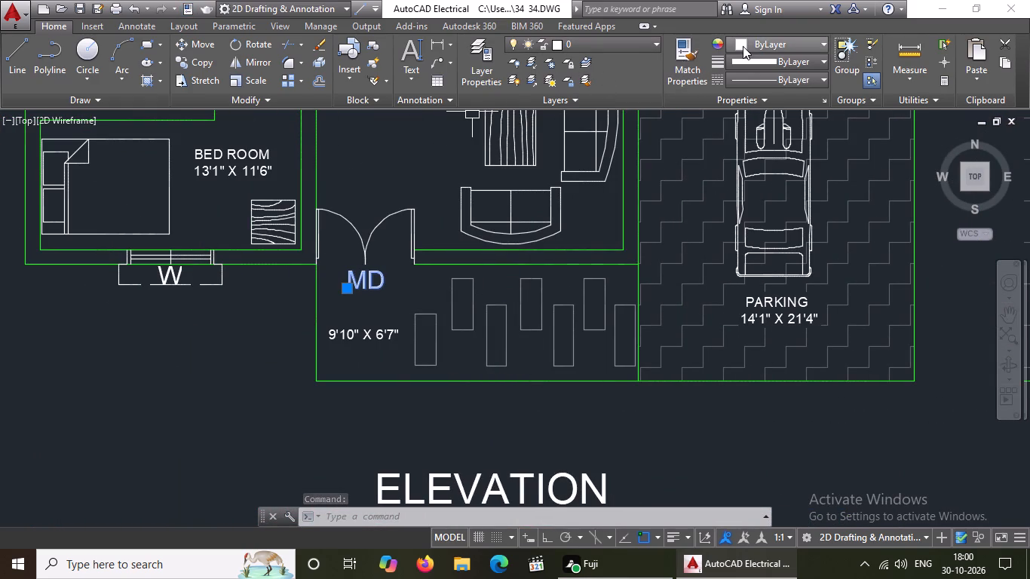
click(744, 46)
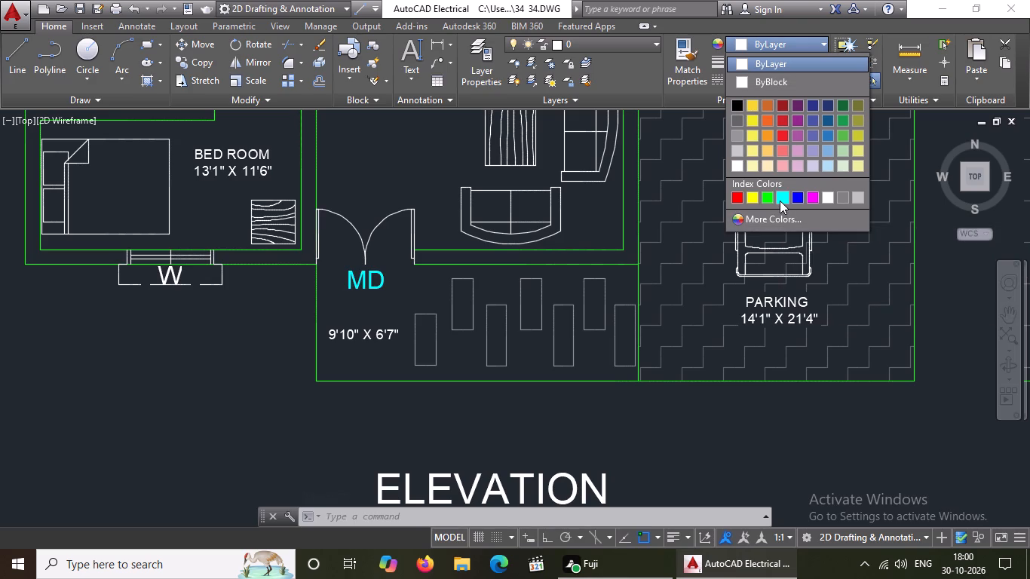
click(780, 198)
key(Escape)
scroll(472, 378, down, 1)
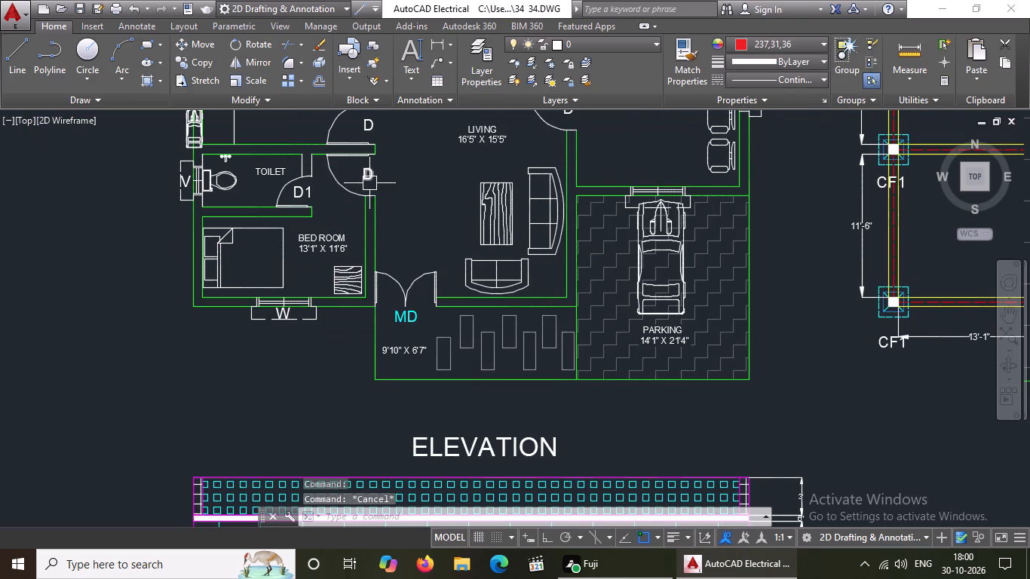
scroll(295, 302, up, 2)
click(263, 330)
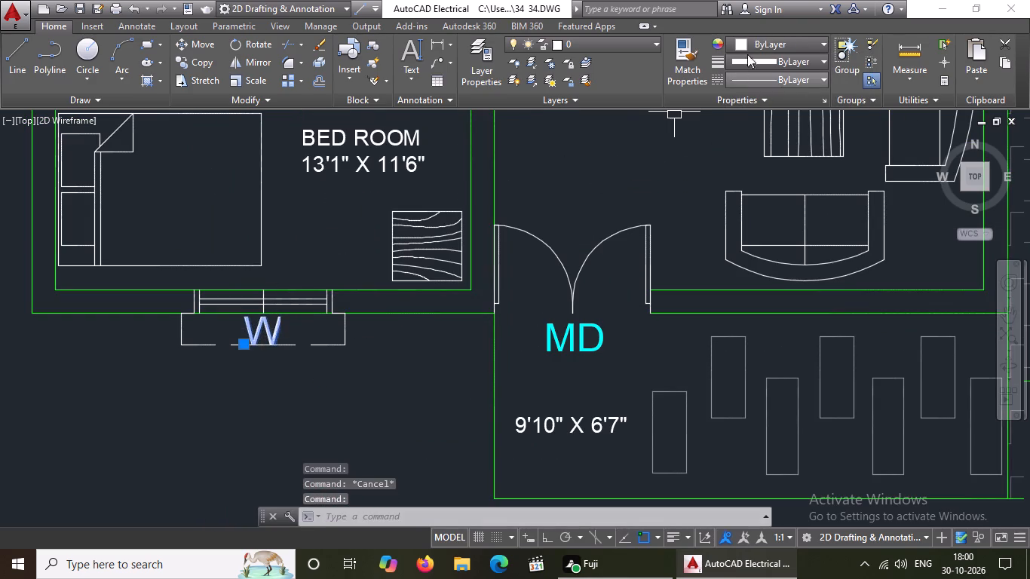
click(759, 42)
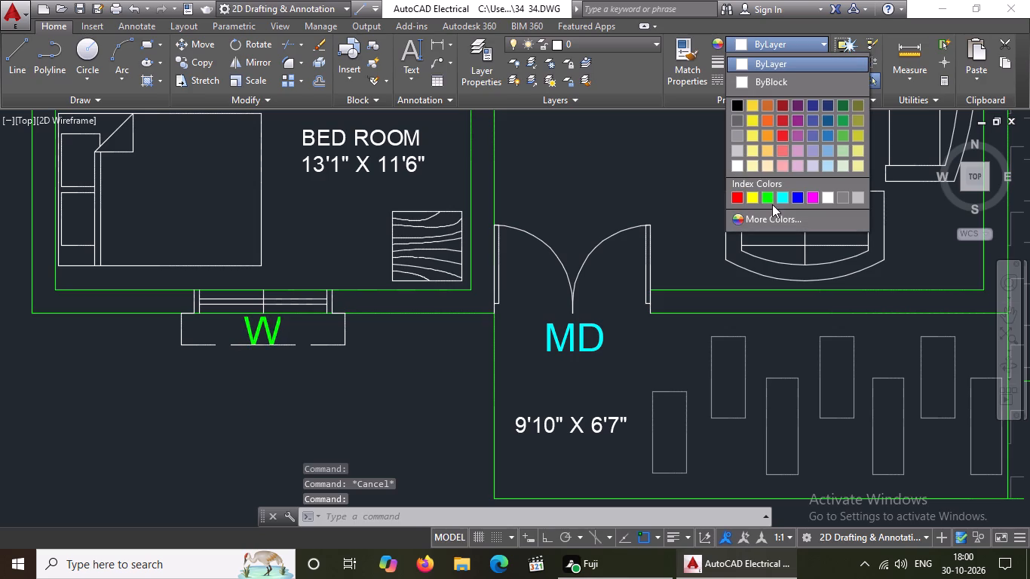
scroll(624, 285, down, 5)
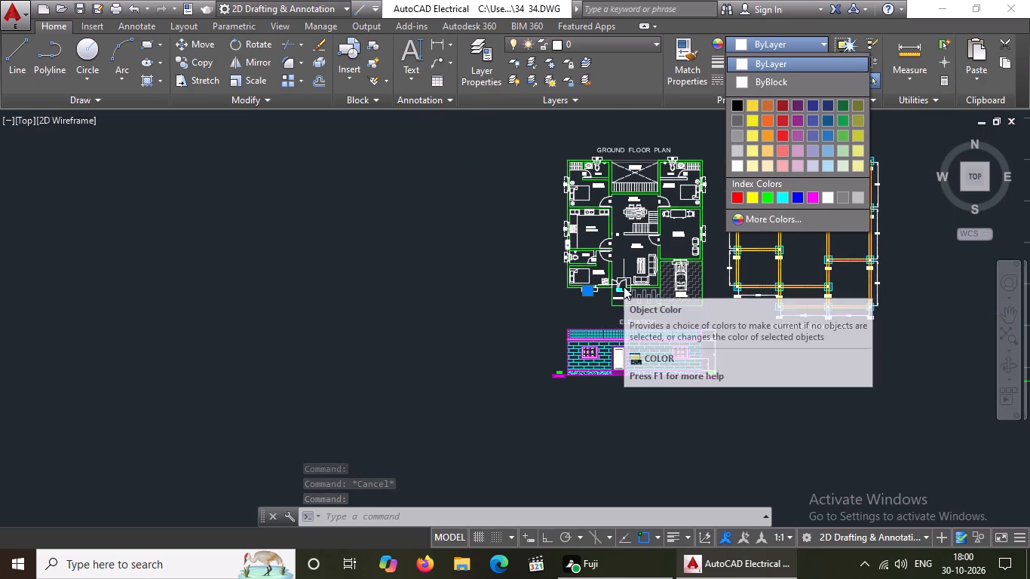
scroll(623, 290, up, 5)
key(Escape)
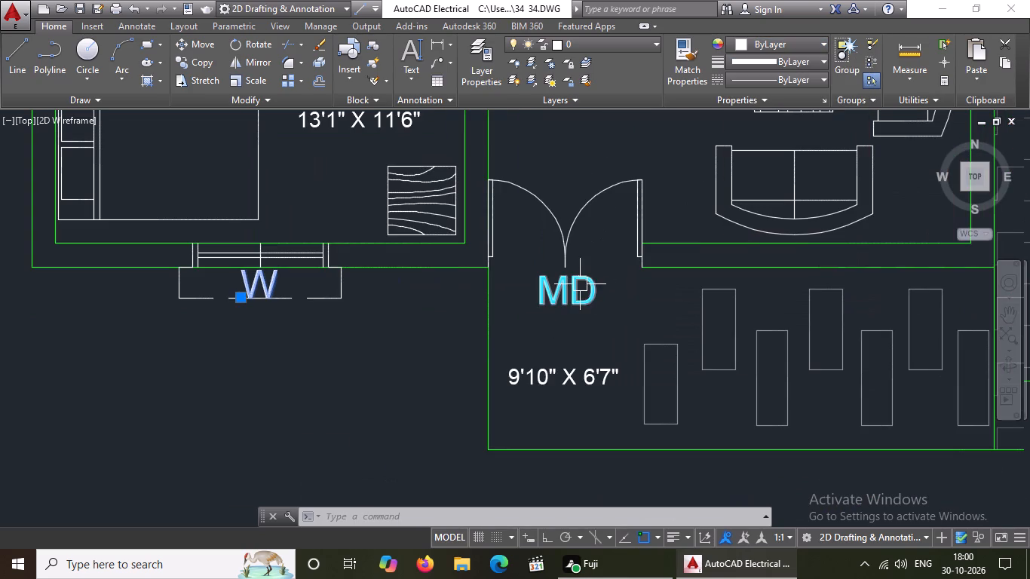
Set the colour of the MD main door label in the ground floor plan to yellow.
click(578, 284)
click(760, 43)
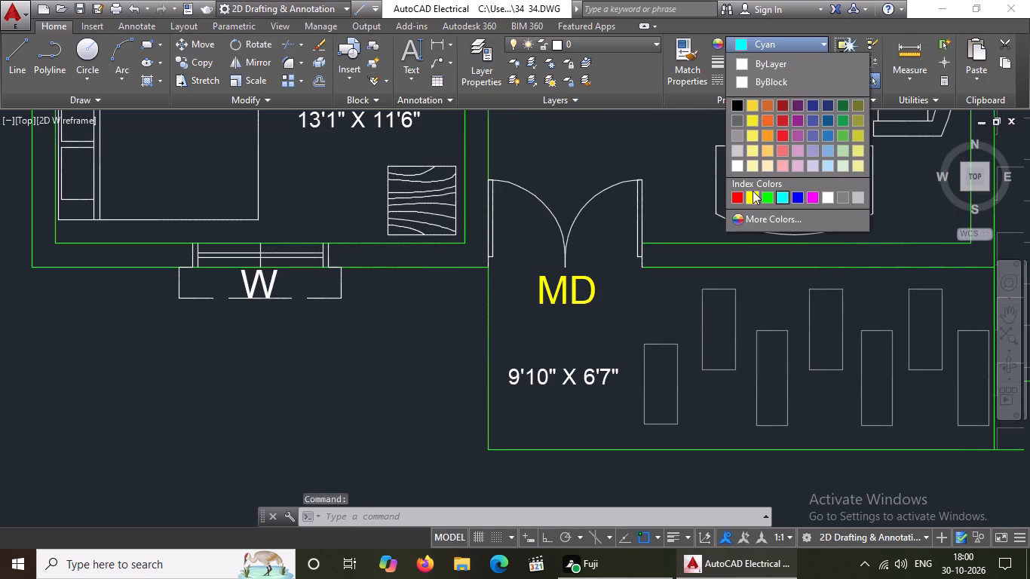
click(753, 200)
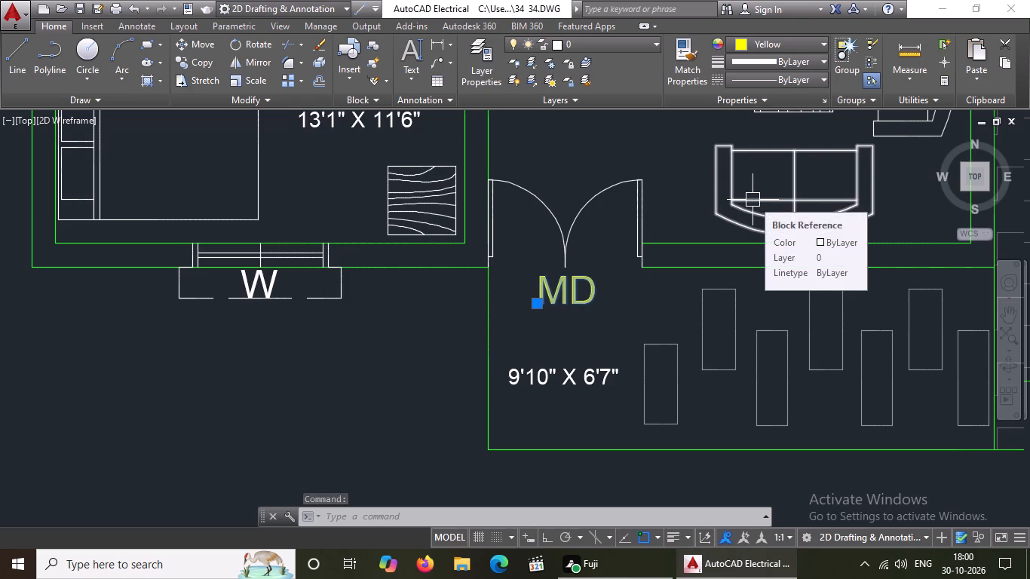
key(Escape)
Set the colour of the W window label below the 13'1" X 11'6" bedroom to yellow.
click(248, 283)
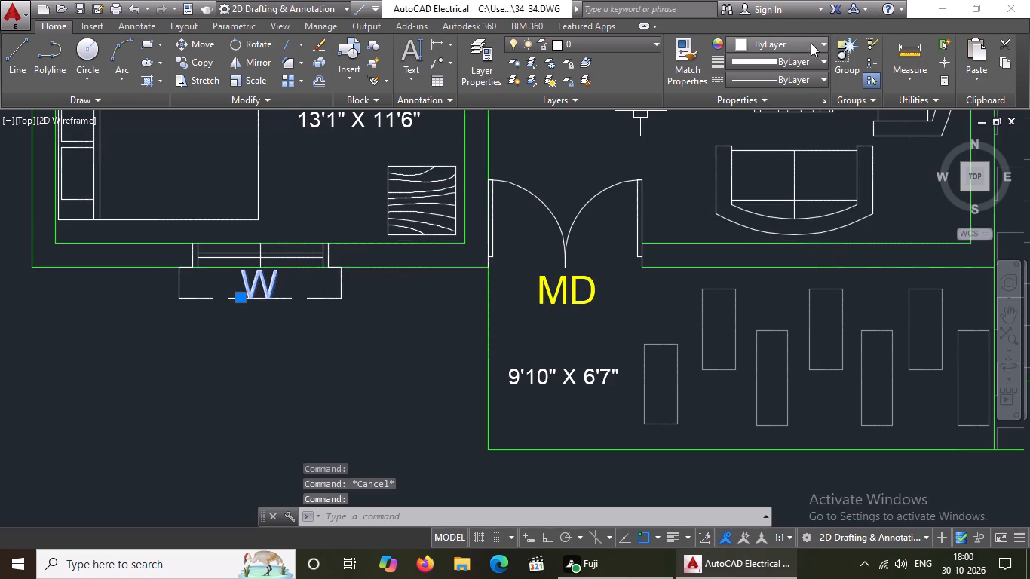
click(798, 45)
click(756, 197)
key(Escape)
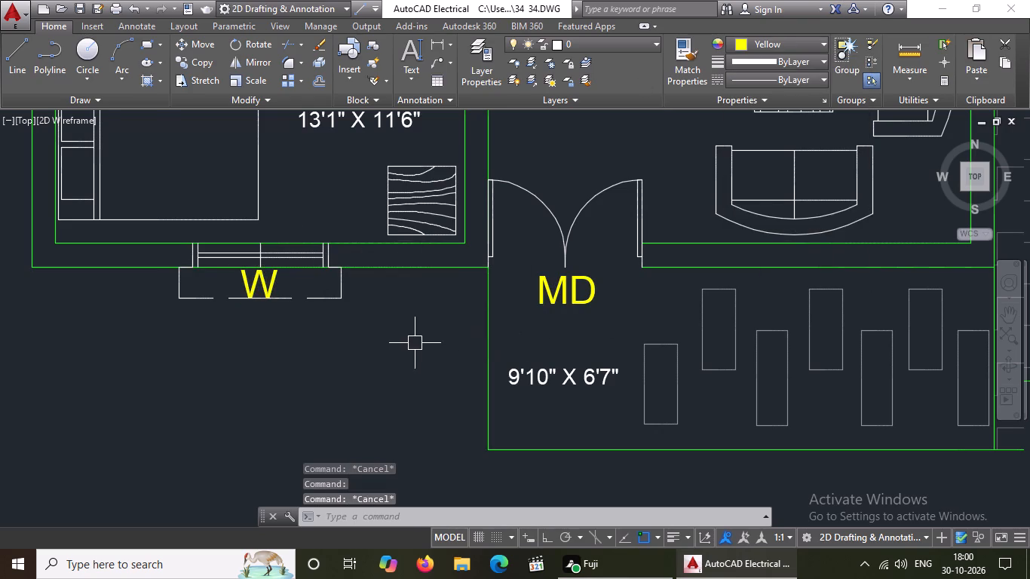
Set the colour of the V ventilator label beside the toilet next to the 13'1" X 11'6" bedroom to yellow.
scroll(415, 343, down, 3)
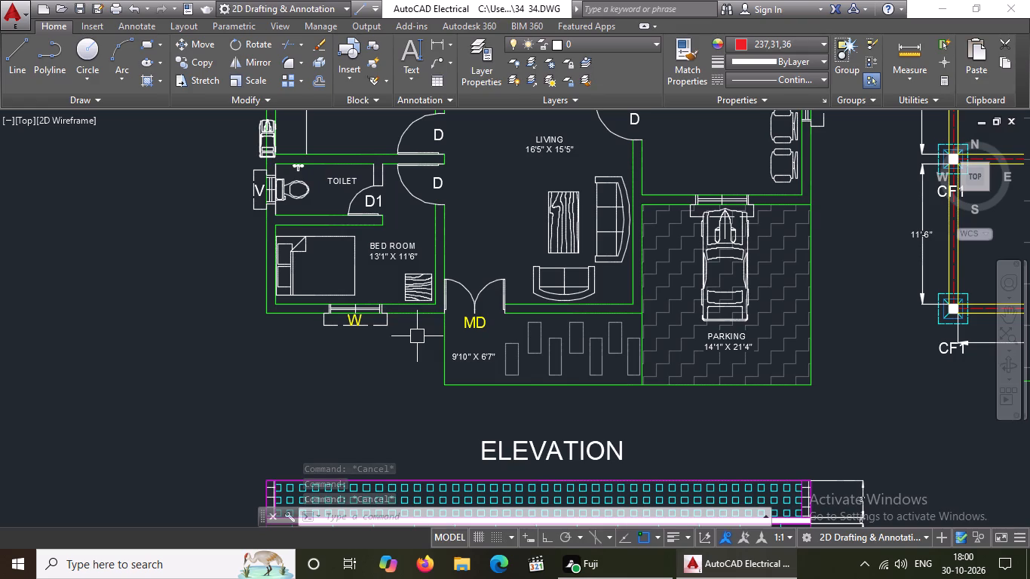
middle_drag(401, 374, 387, 409)
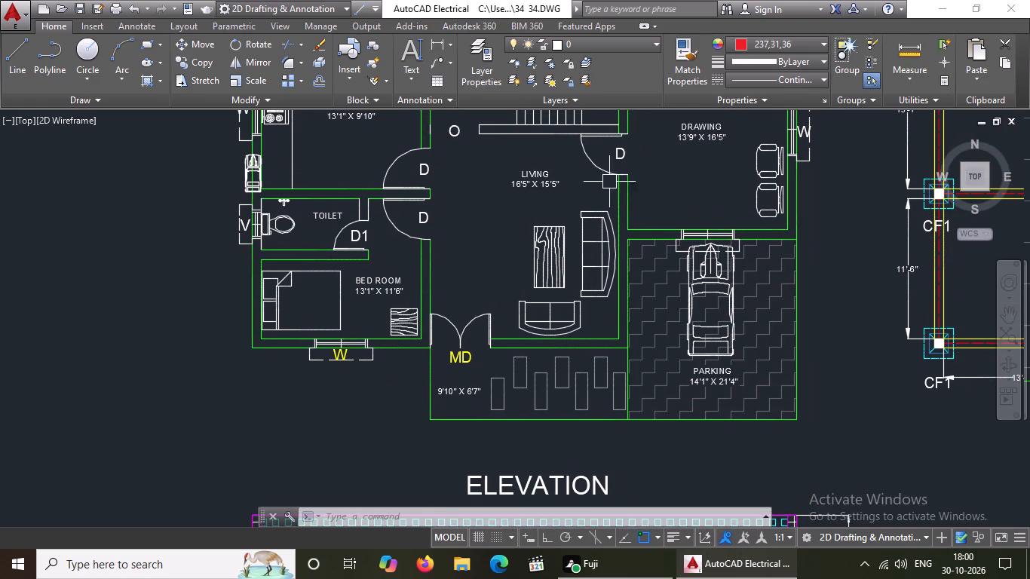
scroll(228, 216, up, 1)
click(247, 225)
click(735, 42)
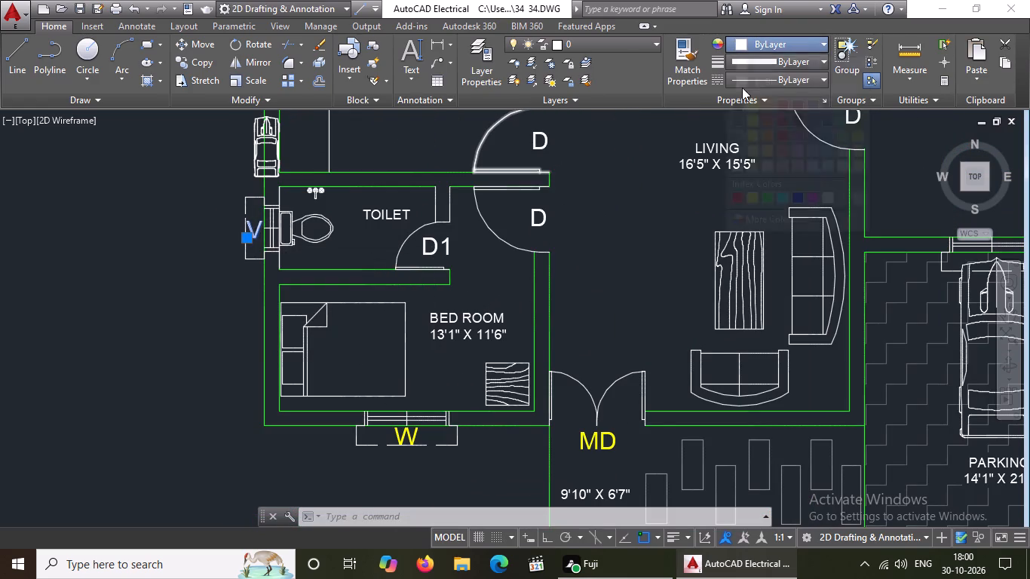
click(755, 198)
key(Escape)
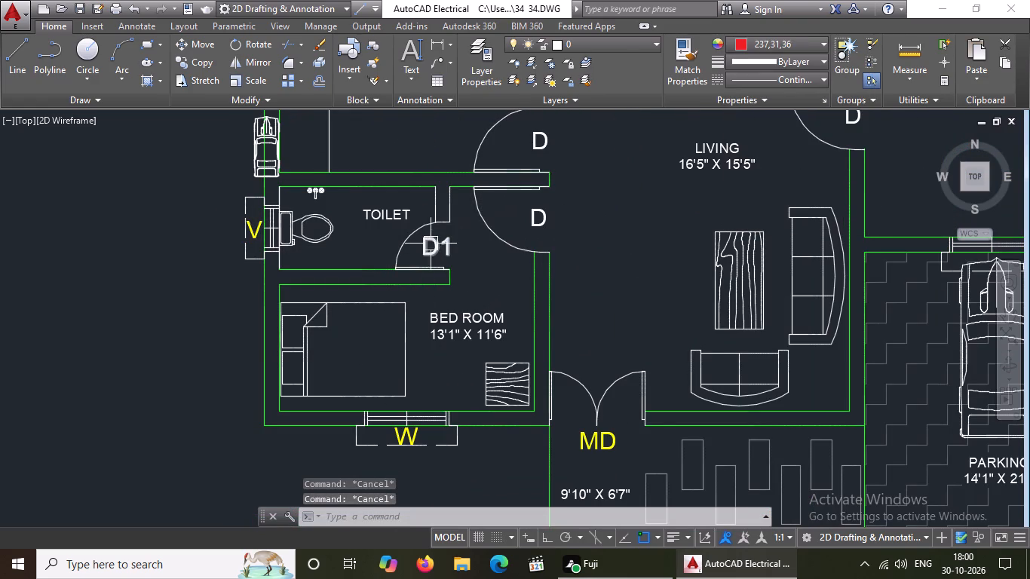
Set the colour of the D1 door label at the toilet next to the 13'1" X 11'6" bedroom to yellow.
click(431, 244)
click(759, 44)
click(752, 195)
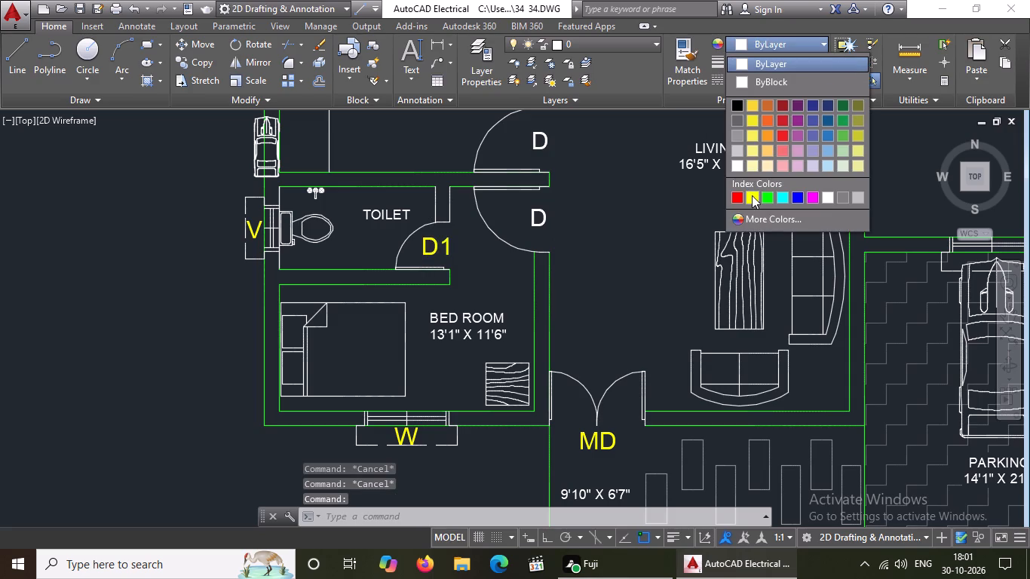
key(Escape)
Set the colour of the D door label at the 13'1" X 11'6" bedroom's entrance to yellow.
click(519, 215)
double_click(538, 221)
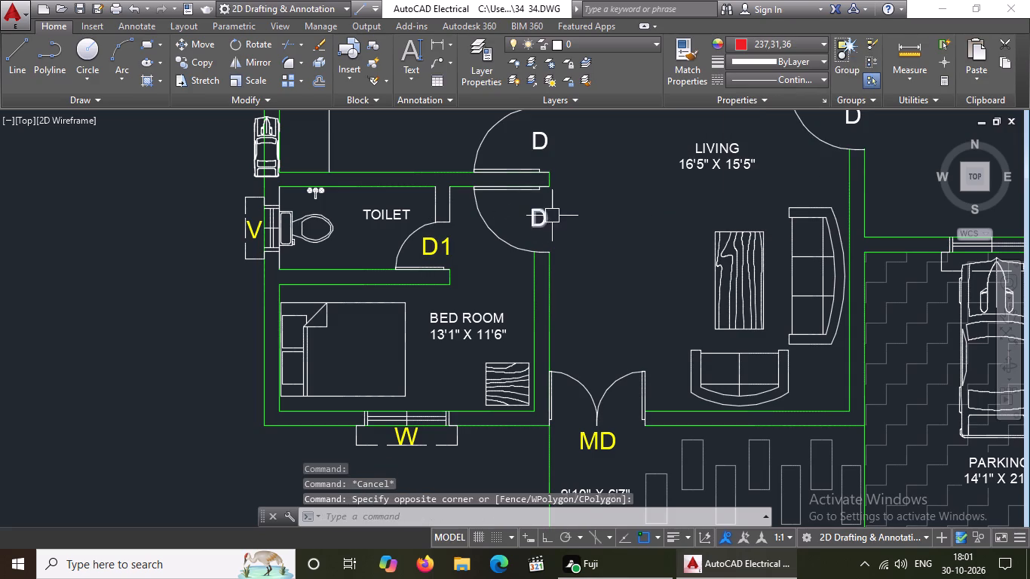
click(538, 220)
click(770, 37)
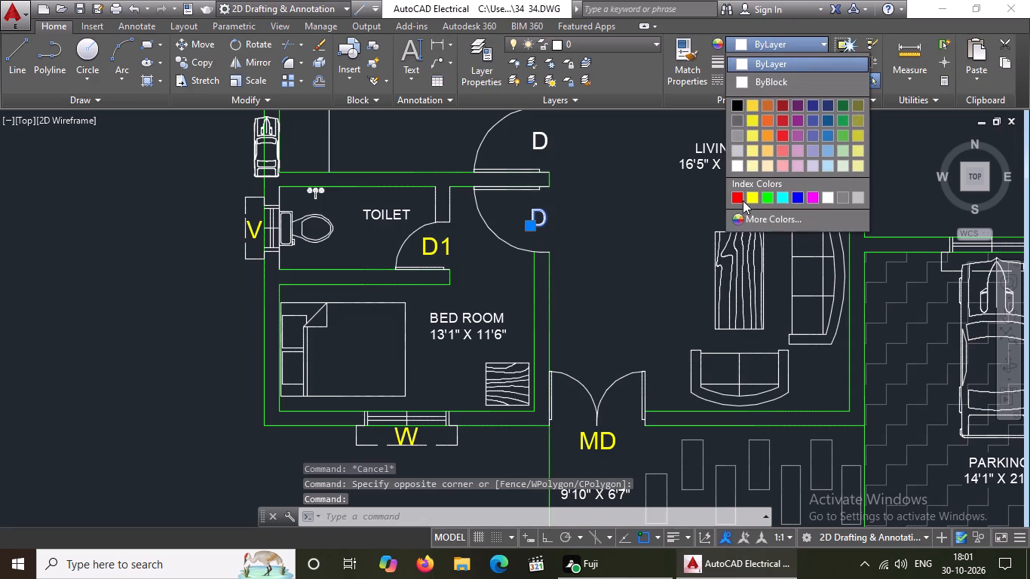
click(751, 199)
key(Escape)
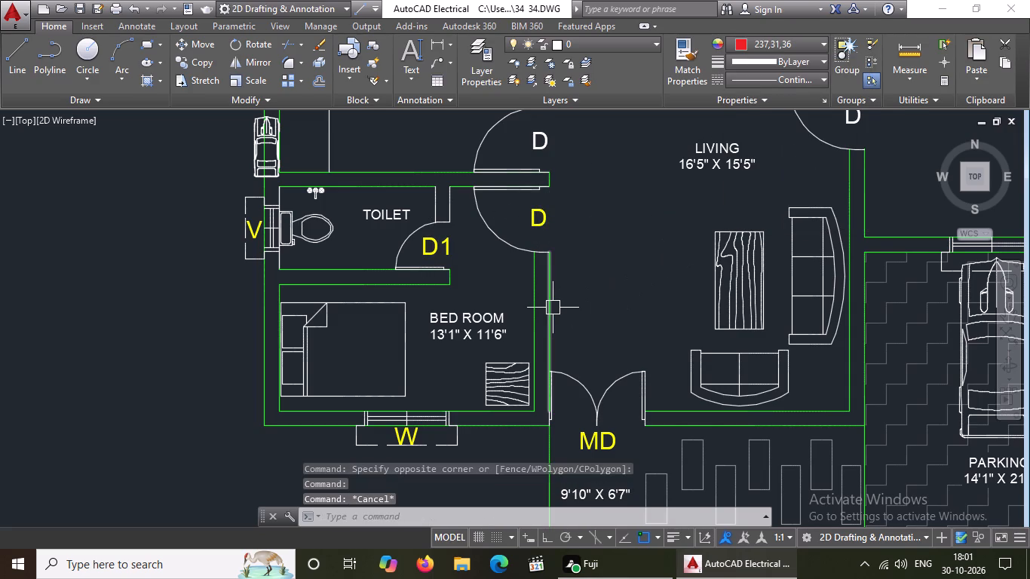
Set the colour of the D door label at the kitchen entrance to yellow.
scroll(553, 308, down, 1)
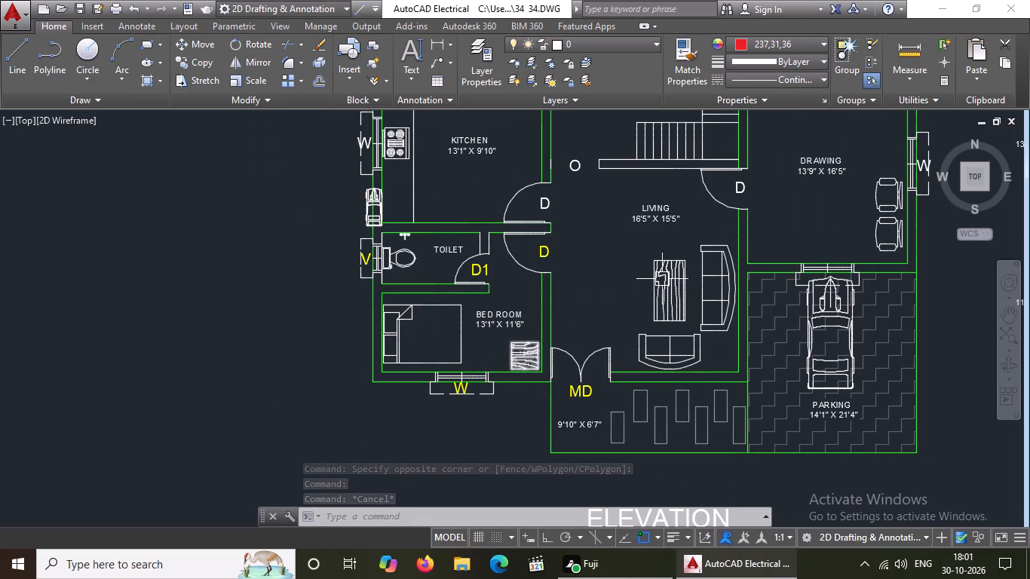
scroll(550, 194, up, 2)
click(533, 213)
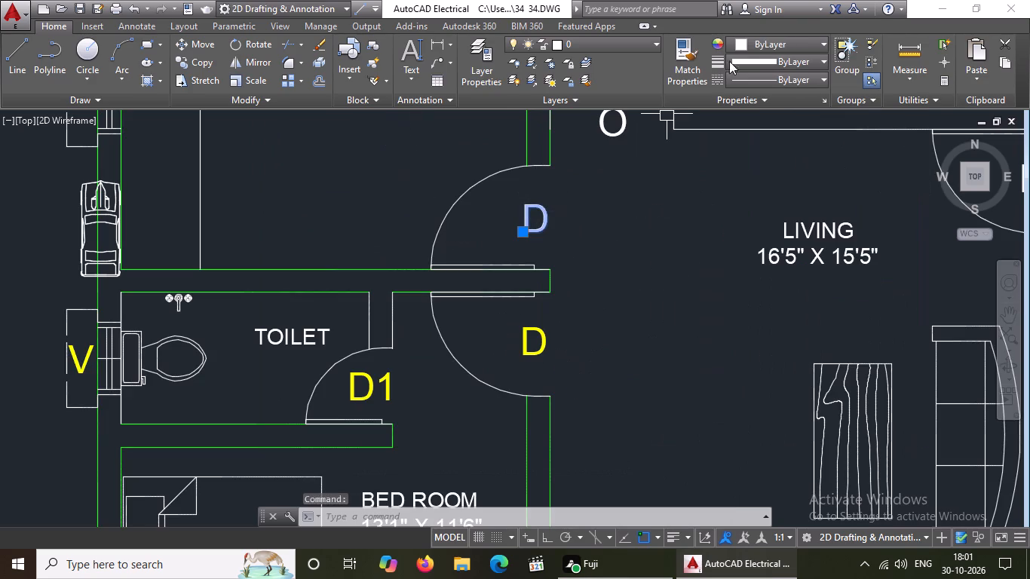
click(754, 38)
click(752, 199)
key(Escape)
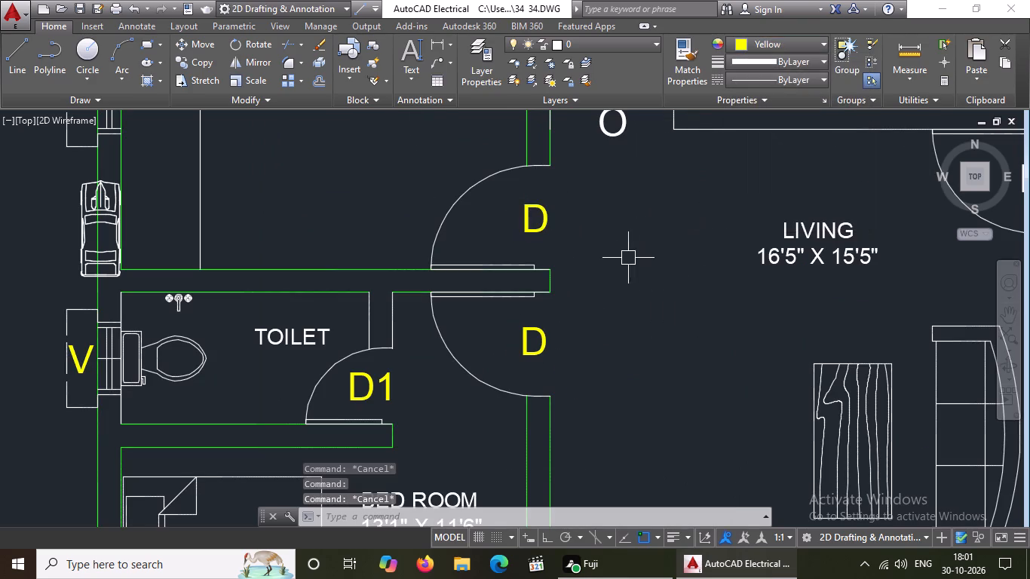
Set the colour of the W window label beside the kitchen stove to yellow.
scroll(628, 259, down, 3)
scroll(505, 225, up, 4)
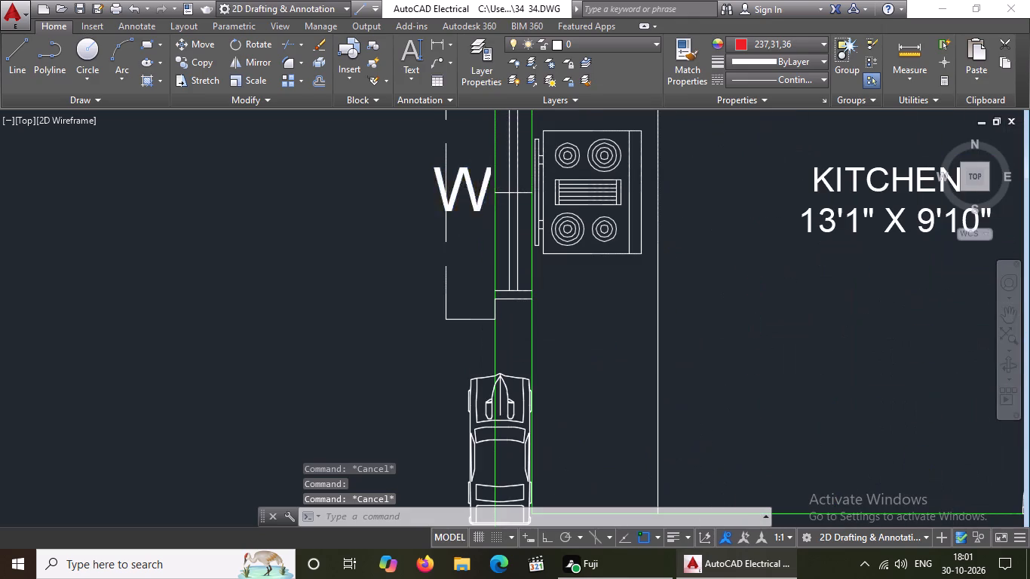
click(473, 188)
click(792, 41)
click(752, 195)
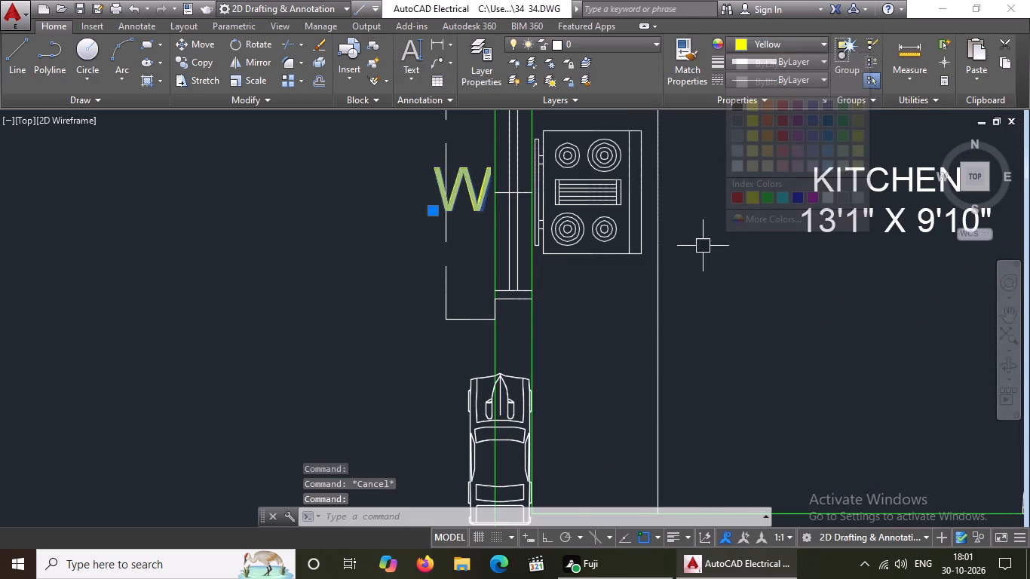
Set the colour of the O opening label between the kitchen wall and the staircase to yellow.
key(Escape)
scroll(602, 271, down, 3)
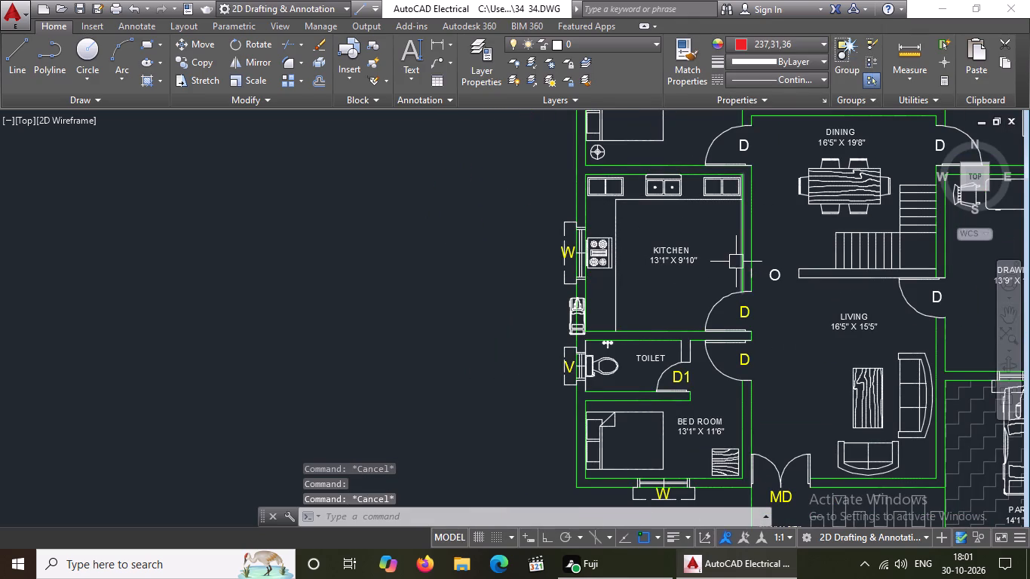
middle_drag(735, 261, 691, 296)
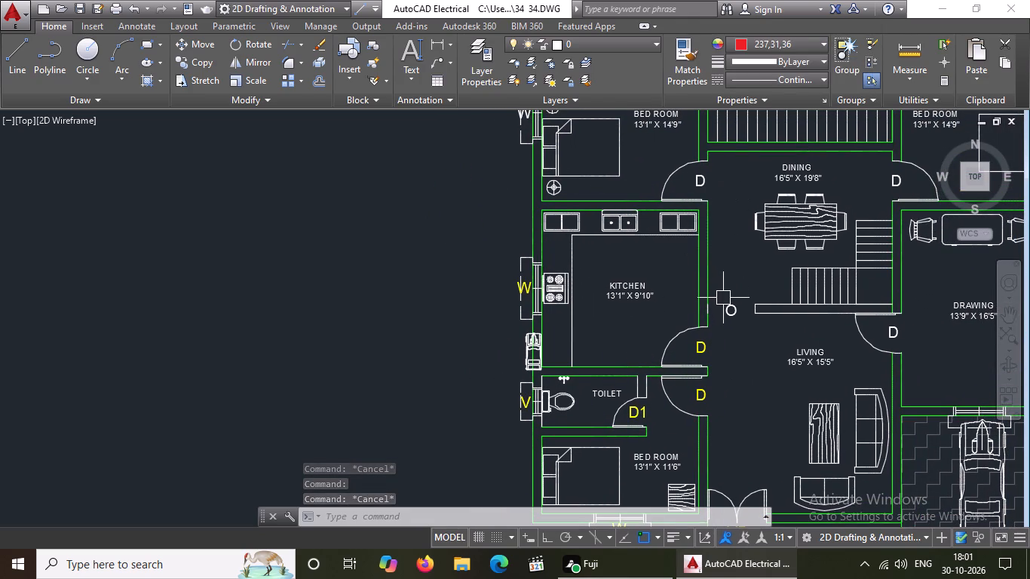
click(728, 309)
click(756, 47)
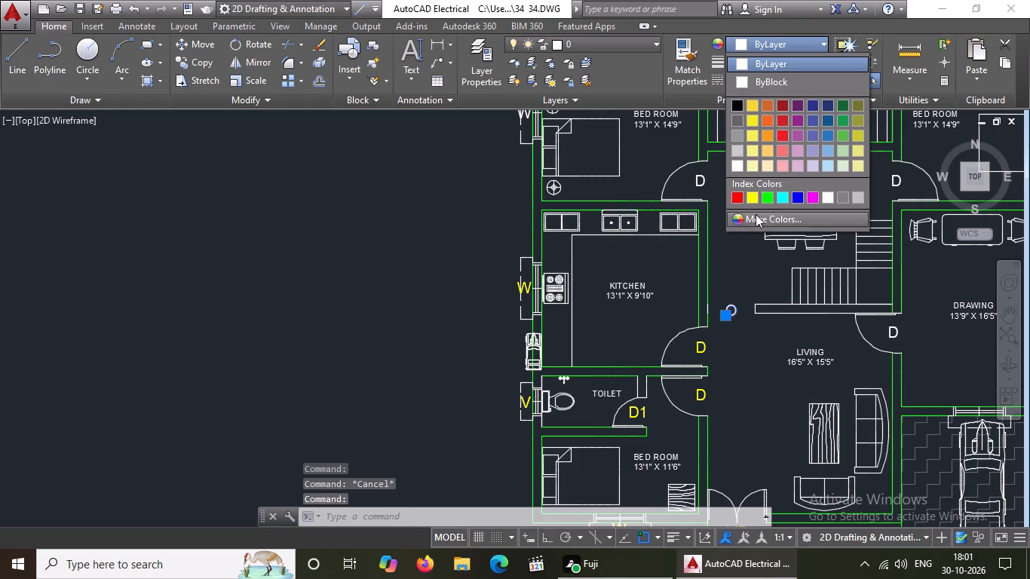
click(754, 197)
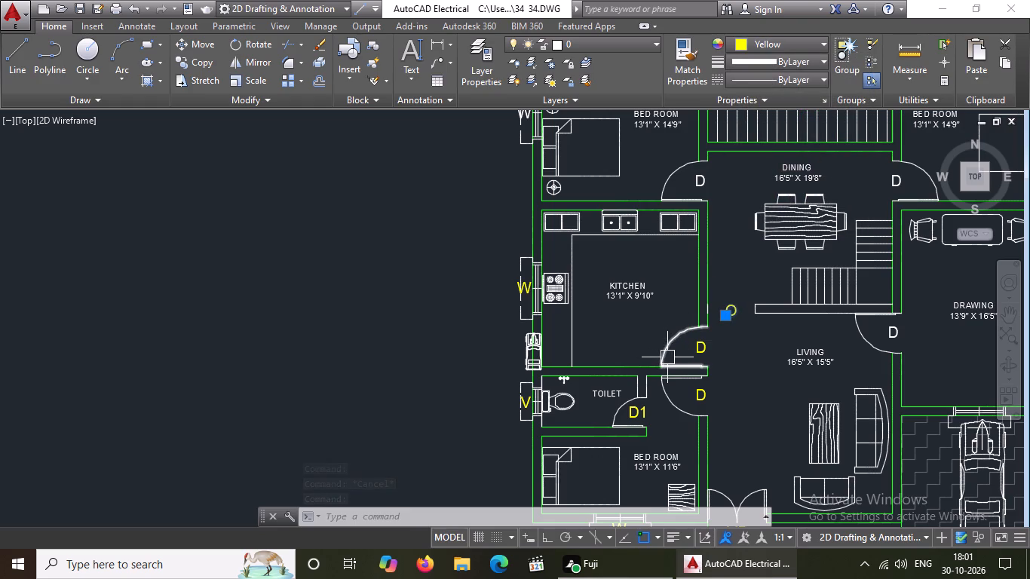
key(Escape)
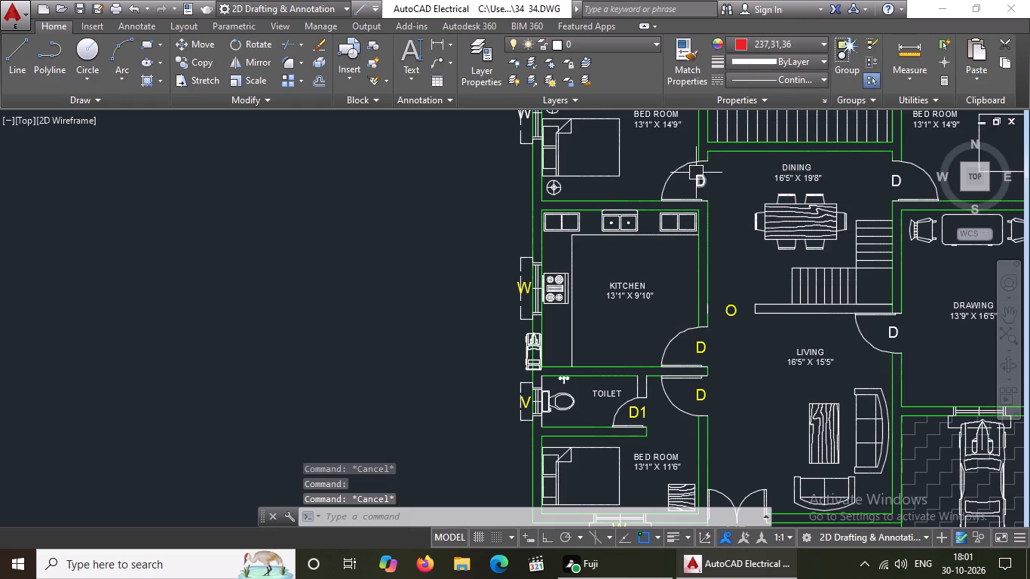
Set the colour of the D door label at the entrance of the 13'1" X 14'9" bedroom next to the kitchen to yellow.
click(706, 174)
click(762, 41)
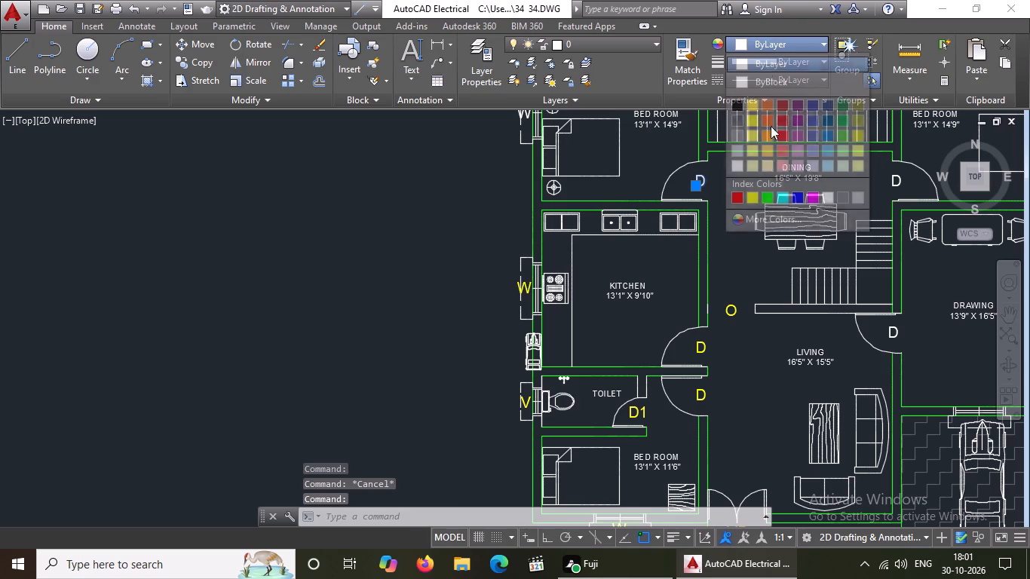
click(750, 196)
key(Escape)
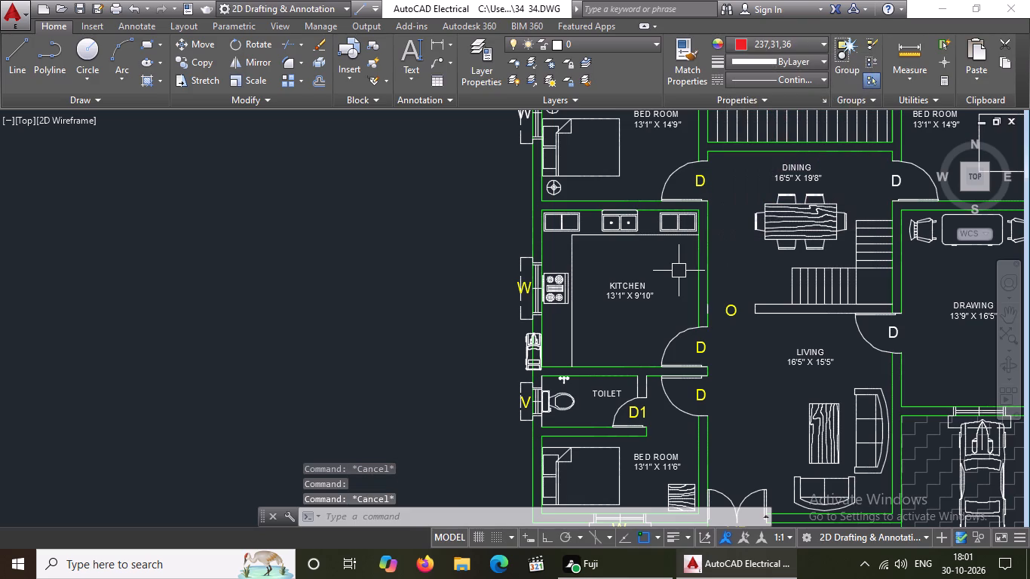
Set the colour of the W window label of the 13'1" X 14'9" bedroom next to the kitchen to yellow.
scroll(677, 271, down, 1)
scroll(589, 149, up, 1)
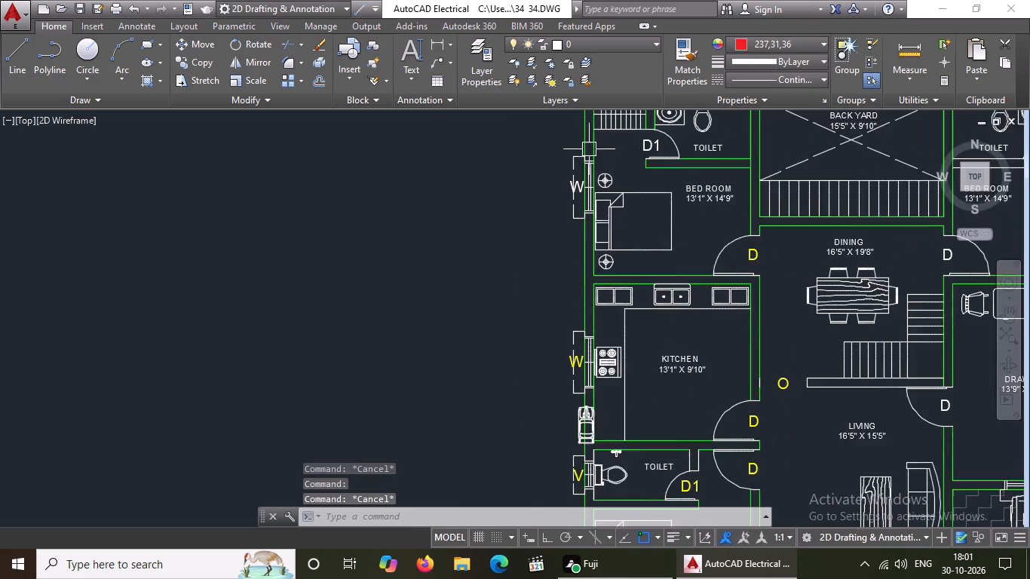
scroll(583, 179, up, 2)
click(576, 199)
click(800, 47)
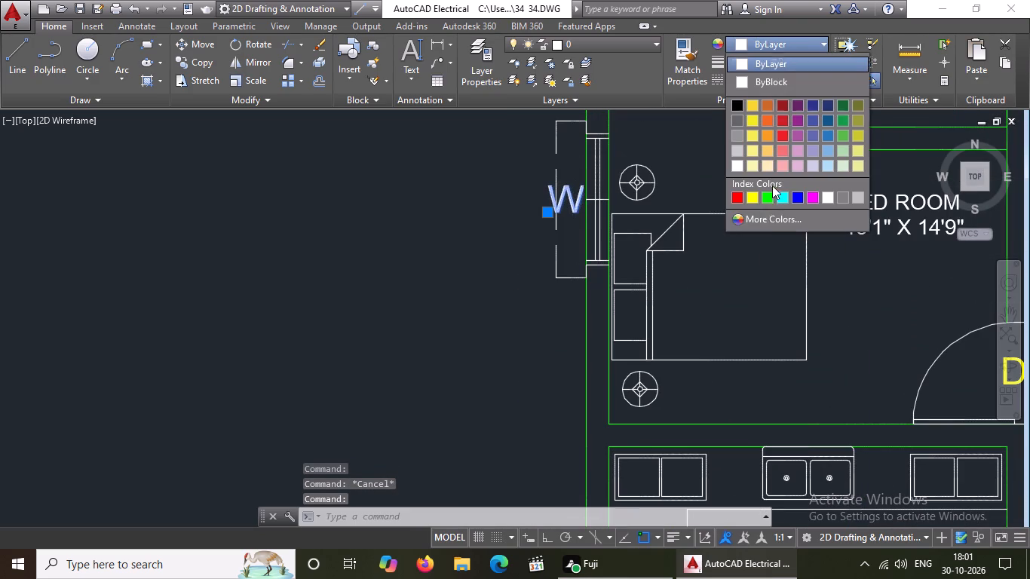
click(752, 196)
key(Escape)
Set the colour of the V ventilator label at the toilet of the kitchen-side 13'1" X 14'9" bedroom to yellow.
scroll(673, 281, down, 2)
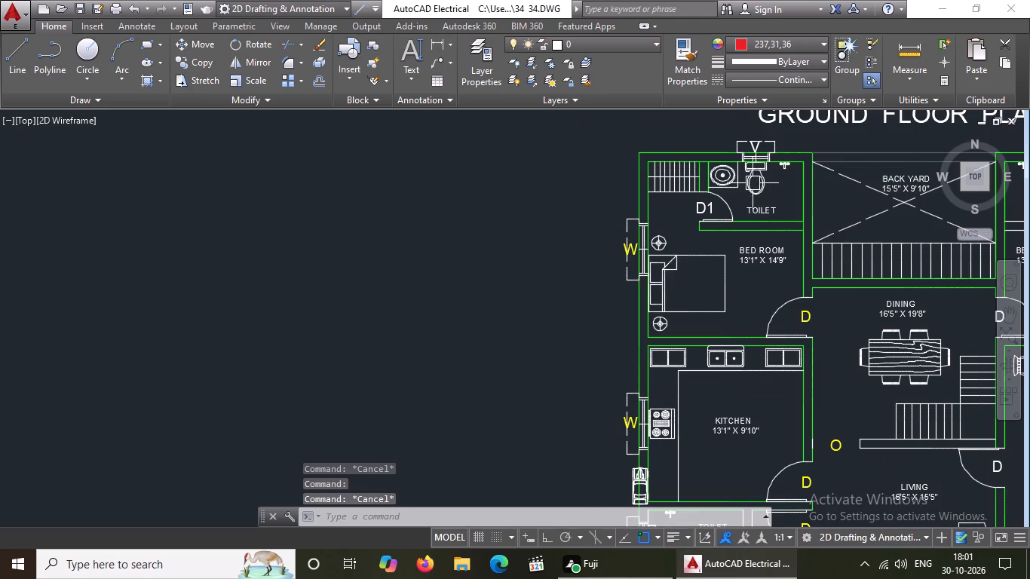
scroll(764, 133, up, 2)
click(748, 168)
click(765, 37)
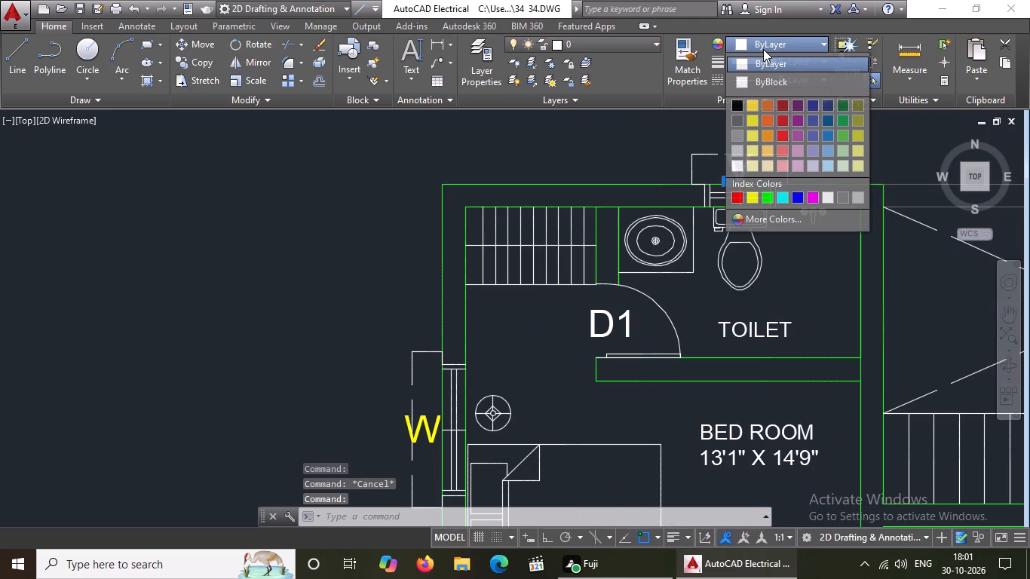
click(754, 198)
key(Escape)
Set the colour of the D1 toilet door label in the kitchen-side 13'1" X 14'9" bedroom to yellow.
scroll(688, 249, down, 2)
click(655, 273)
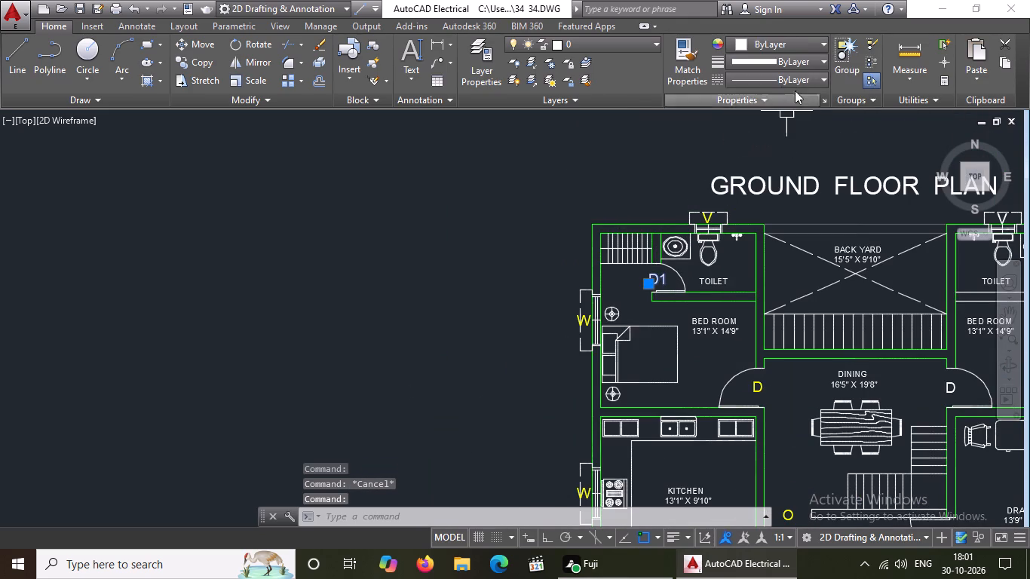
click(801, 44)
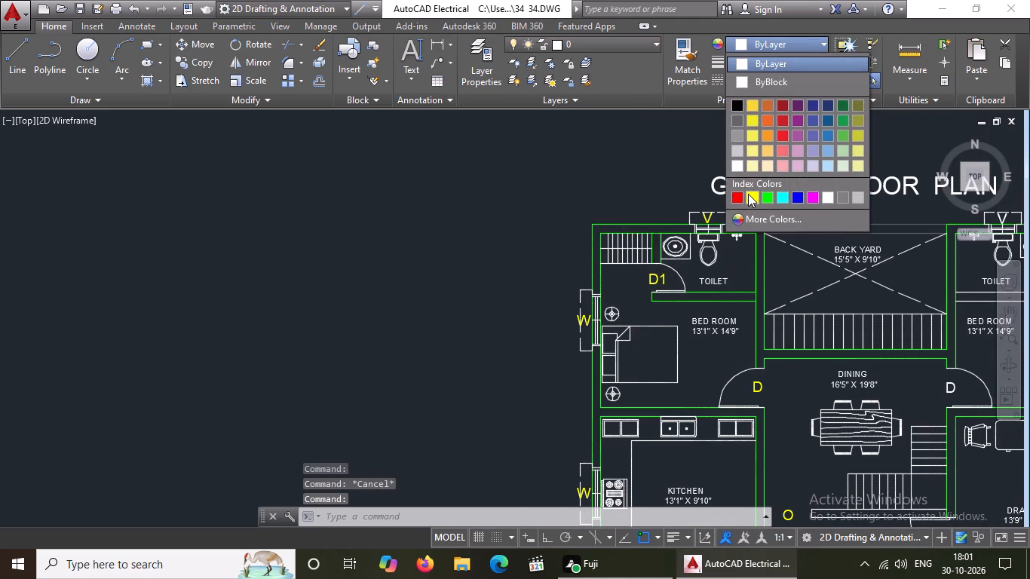
click(750, 195)
key(Escape)
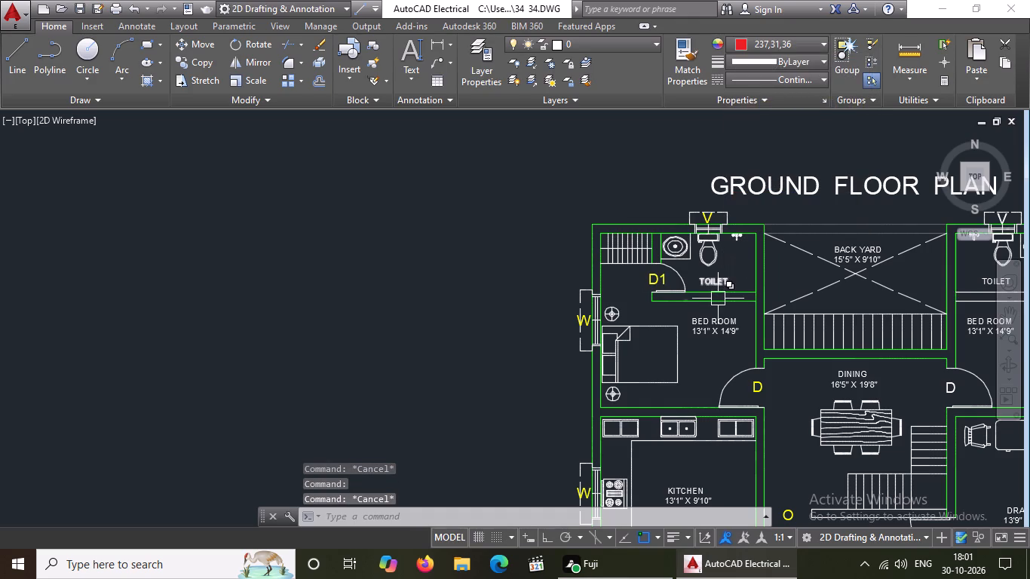
Look over the ground floor plan's kitchen-side rooms to check their door, window and ventilator label colours.
scroll(725, 250, down, 2)
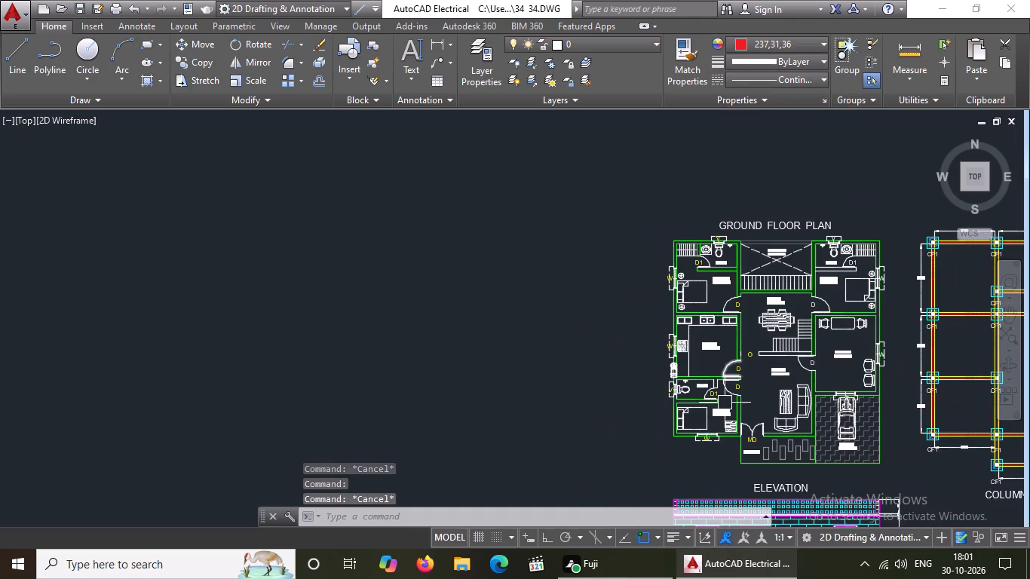
scroll(752, 418, up, 3)
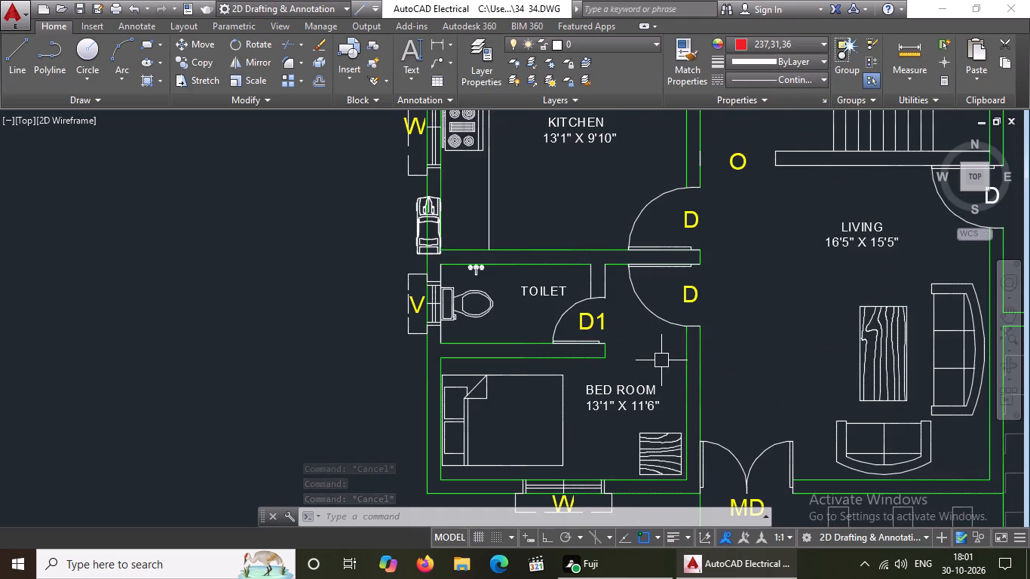
scroll(661, 360, down, 1)
scroll(663, 353, up, 1)
scroll(663, 353, down, 1)
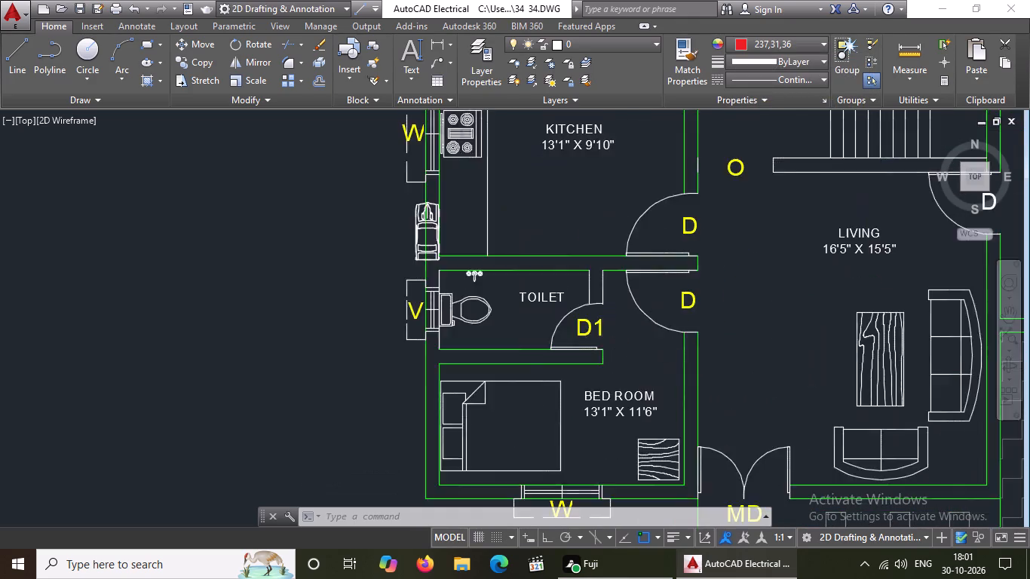
scroll(663, 353, down, 1)
scroll(666, 186, up, 1)
scroll(666, 188, down, 1)
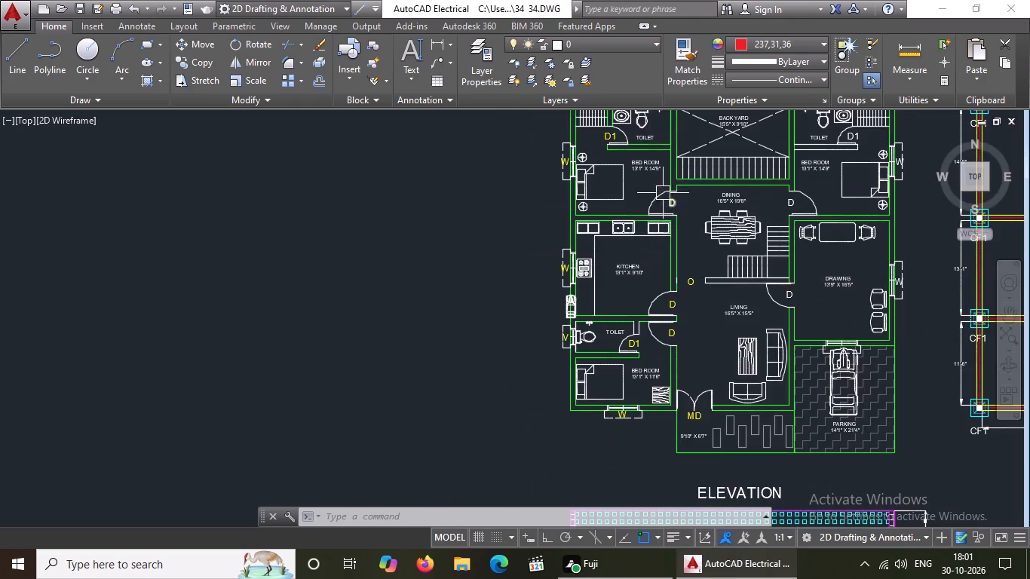
scroll(661, 179, down, 1)
scroll(654, 127, up, 3)
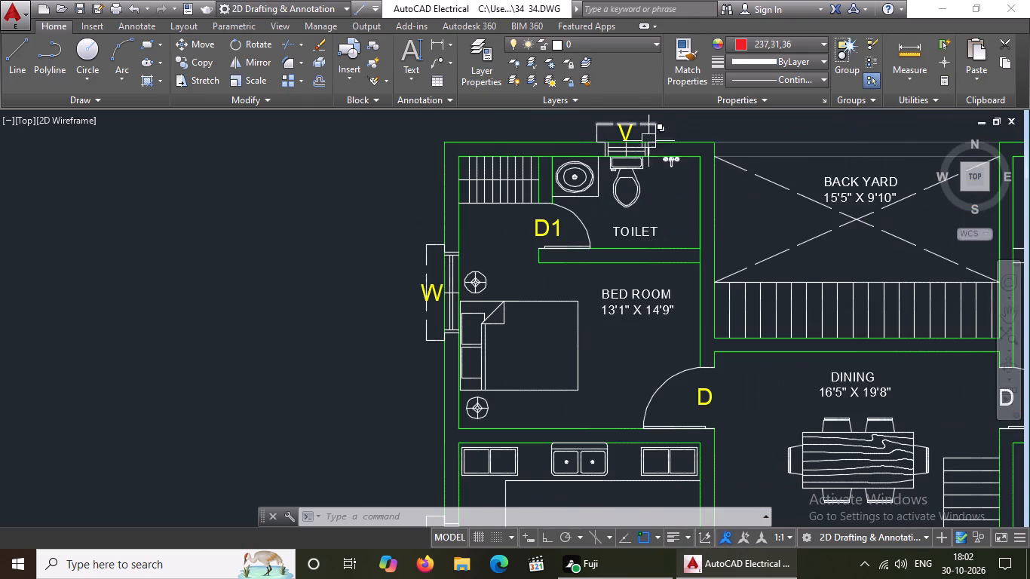
scroll(605, 234, down, 1)
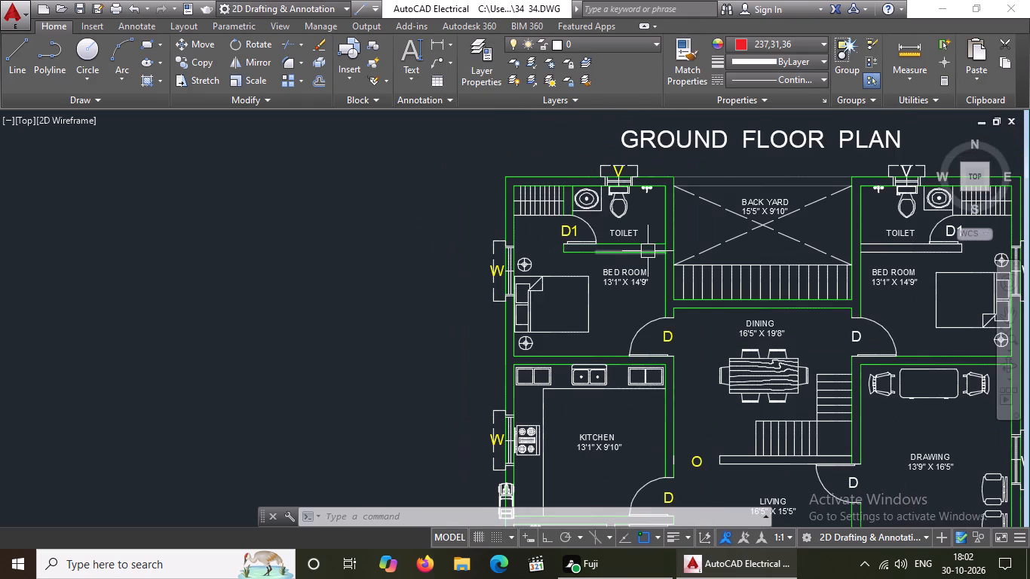
Set the colour of the D1 toilet door label in the 13'1" X 14'9" bedroom next to the drawing room to yellow.
scroll(648, 251, down, 1)
scroll(856, 235, up, 2)
scroll(744, 256, up, 2)
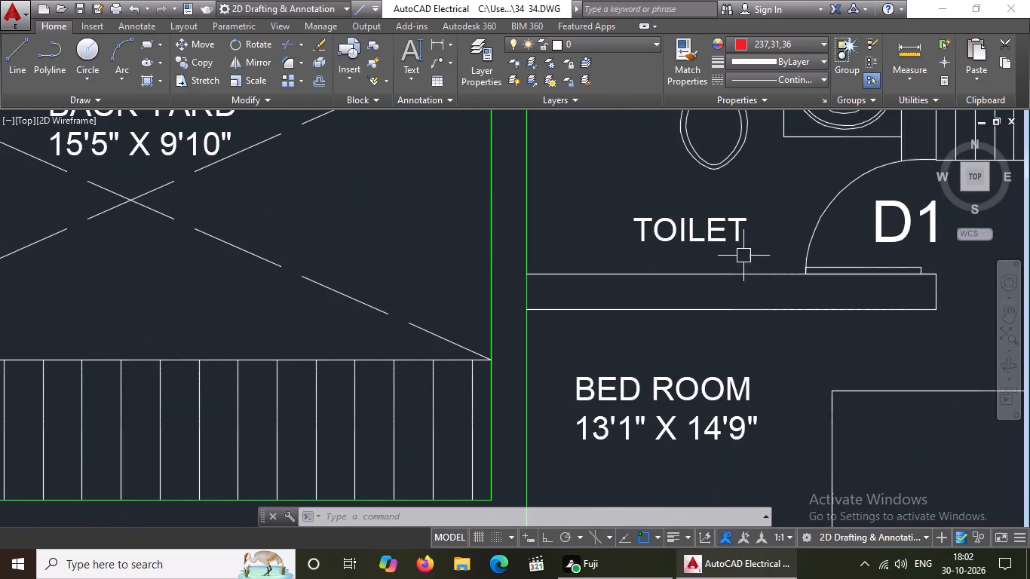
scroll(750, 225, down, 3)
scroll(792, 228, up, 3)
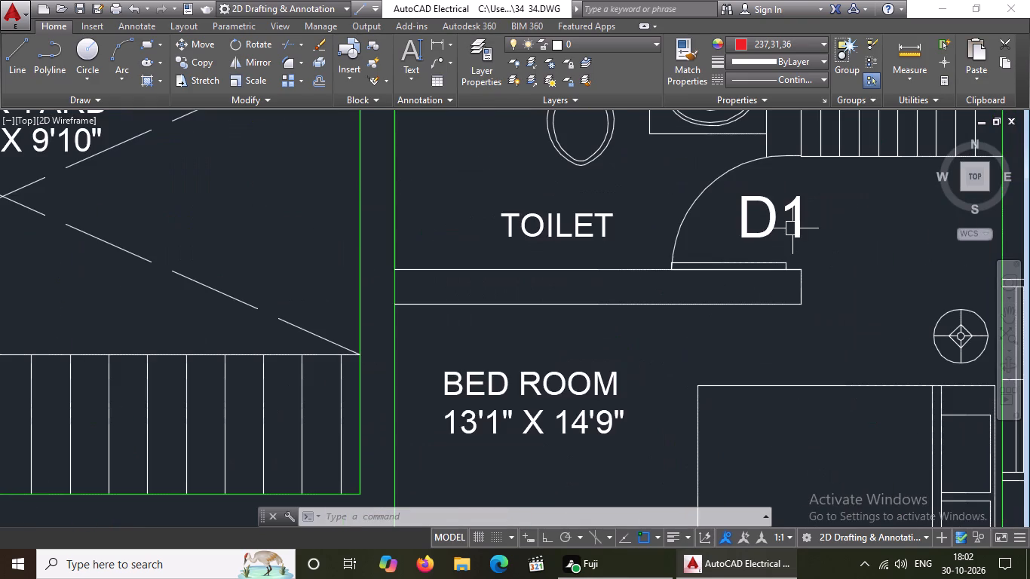
click(792, 228)
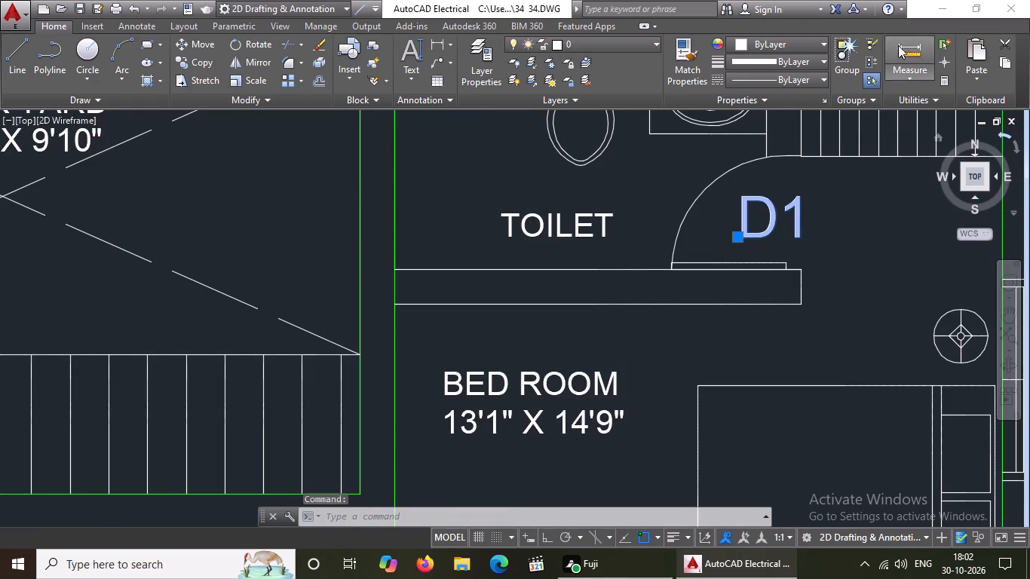
click(777, 41)
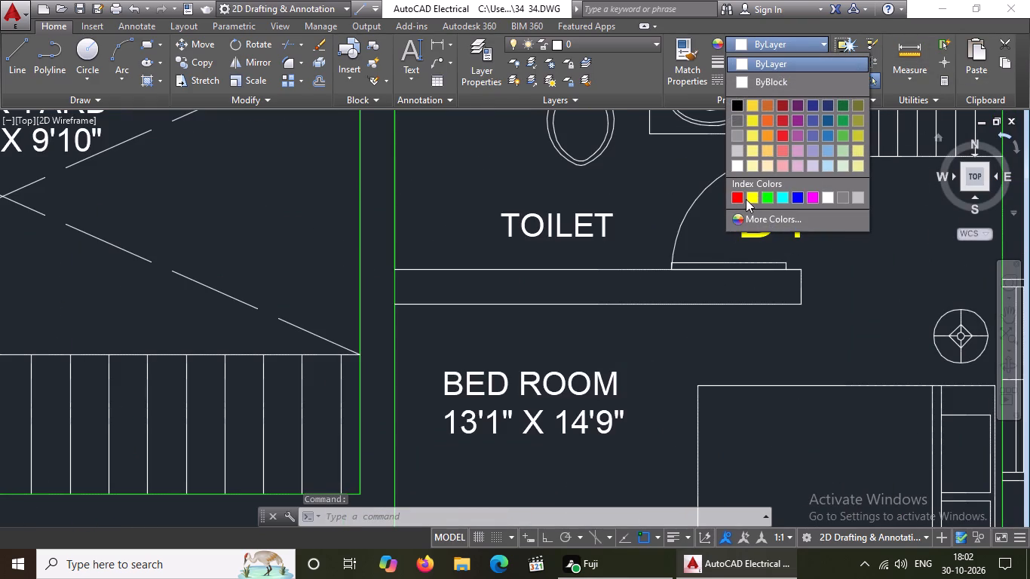
click(752, 193)
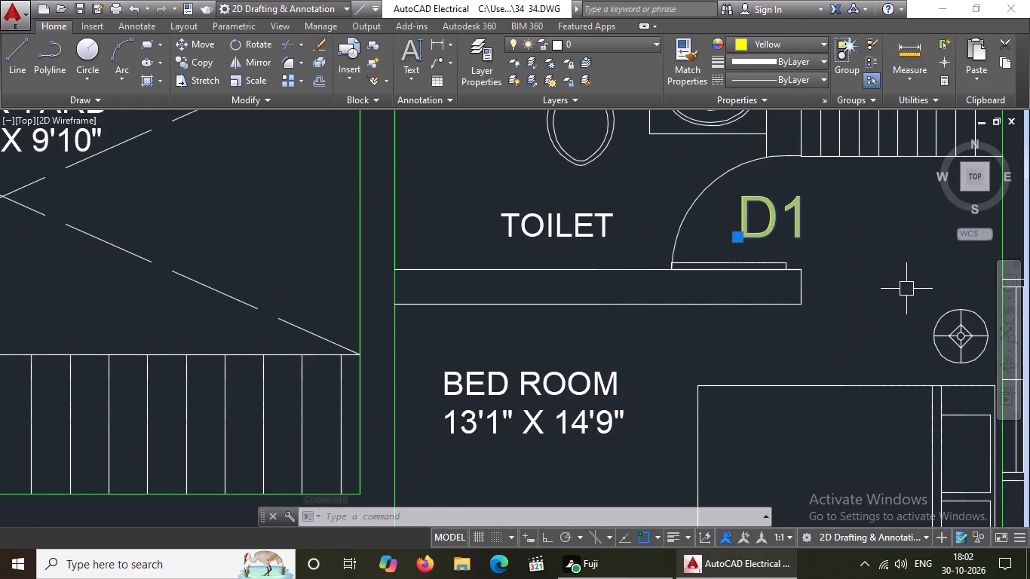
scroll(900, 296, down, 3)
key(Escape)
Set the colour of the V ventilator label at the toilet of the drawing-room-side bedroom to yellow.
scroll(838, 193, up, 2)
click(791, 268)
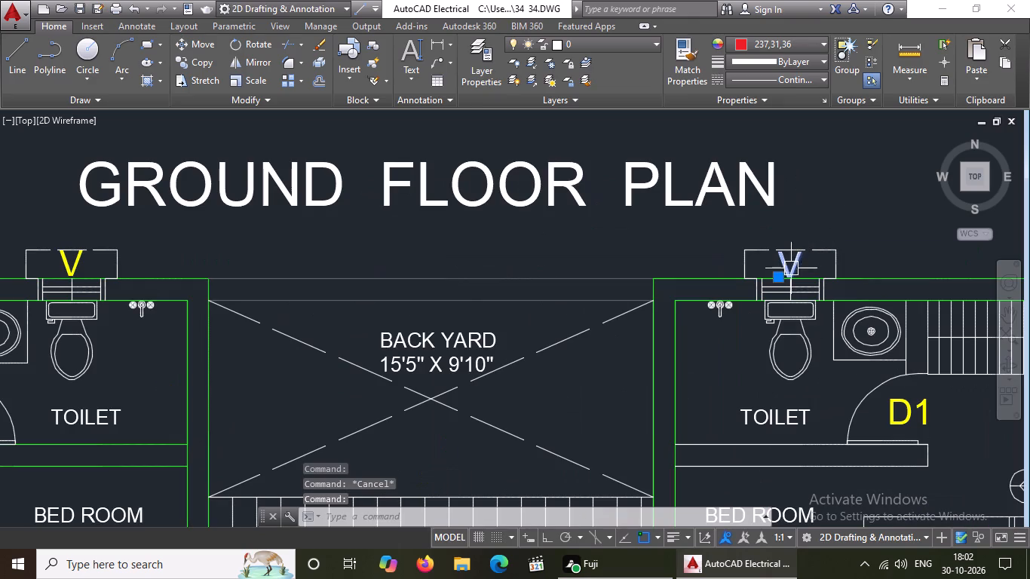
click(797, 44)
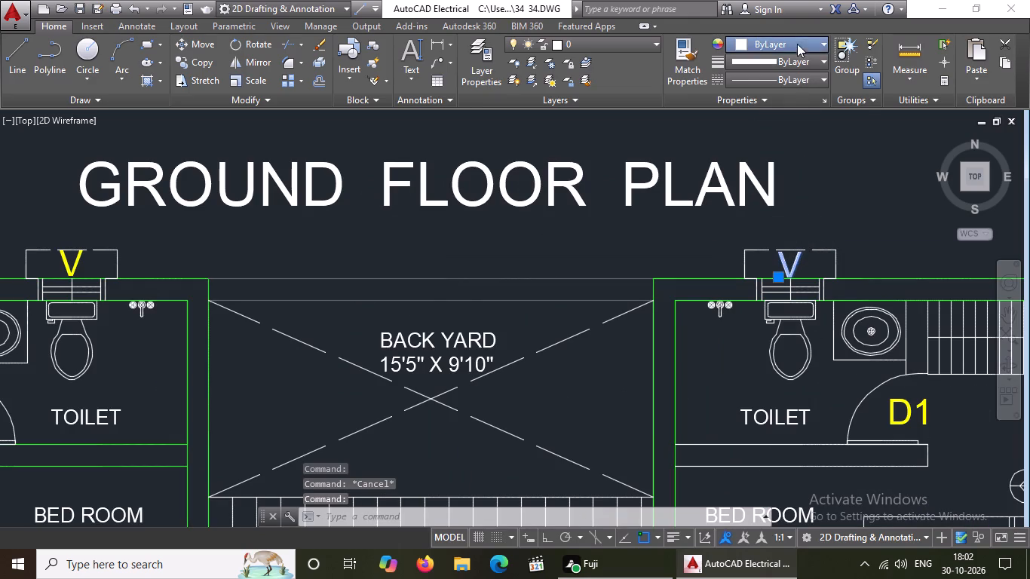
click(750, 199)
key(Escape)
Set the colour of the W window label of the 13'1" X 14'9" bedroom next to the drawing room to yellow.
scroll(745, 176, down, 3)
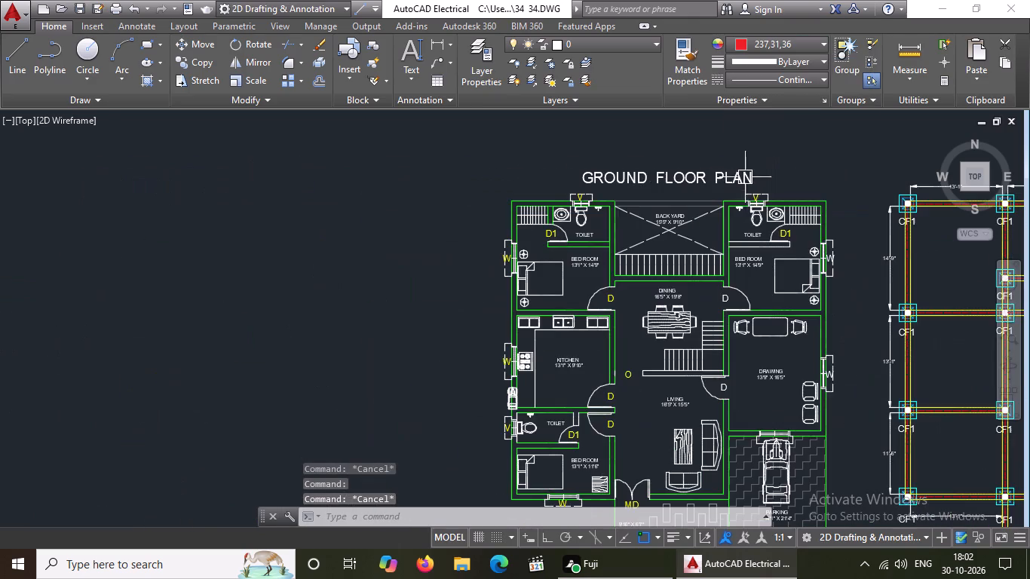
scroll(820, 254, up, 5)
click(864, 286)
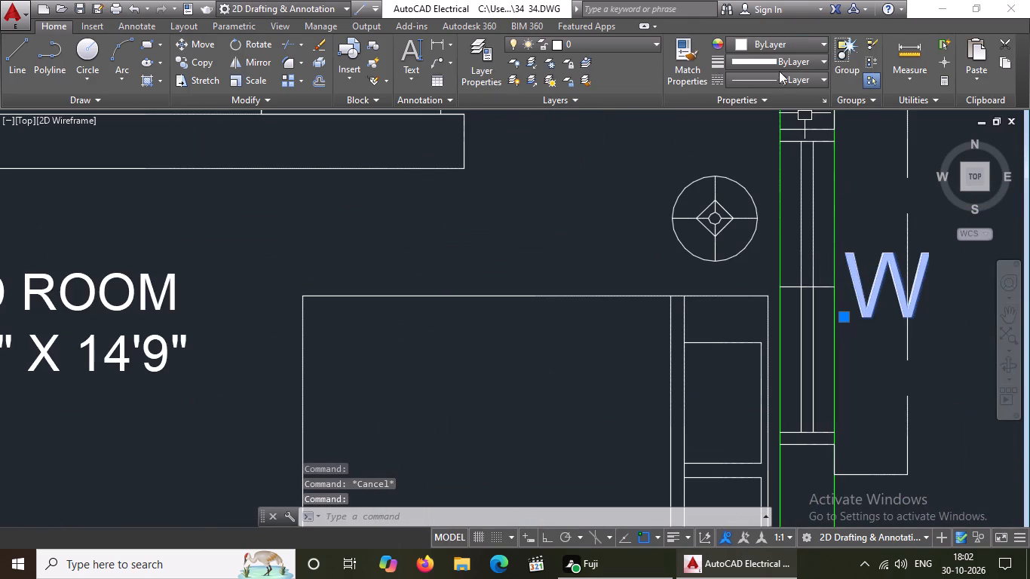
click(773, 38)
click(752, 198)
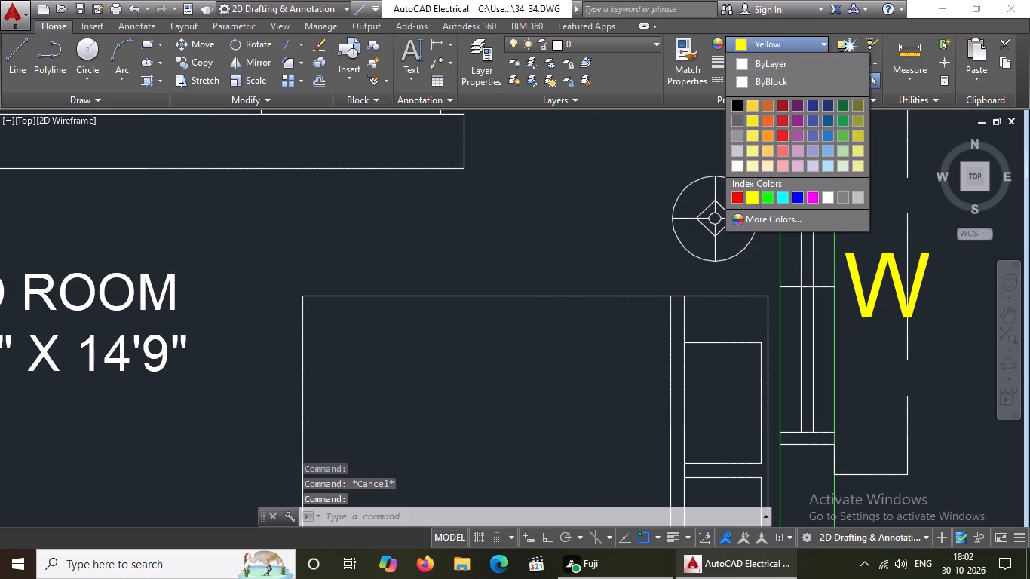
key(Escape)
Set the colour of the D door label between the dining area and the drawing-room-side 13'1" X 14'9" bedroom to yellow.
scroll(754, 200, down, 5)
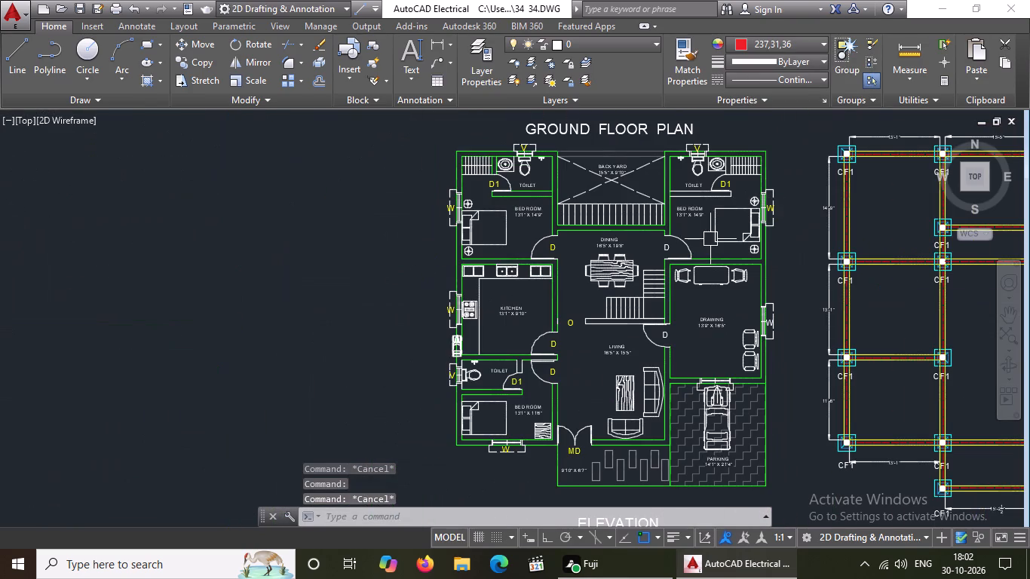
scroll(658, 245, up, 1)
click(661, 244)
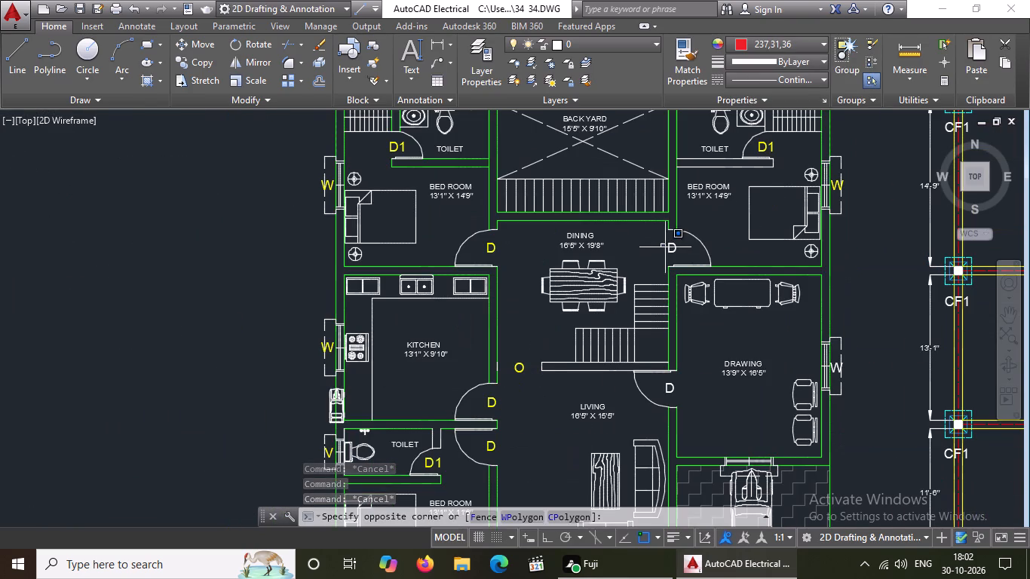
click(679, 256)
click(679, 253)
click(778, 44)
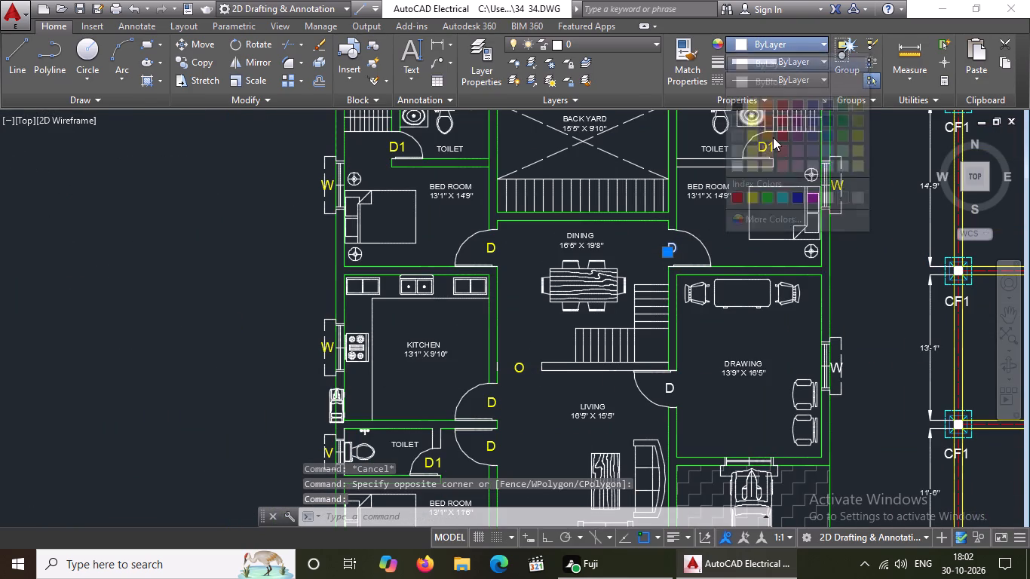
click(750, 197)
key(Escape)
scroll(737, 228, down, 1)
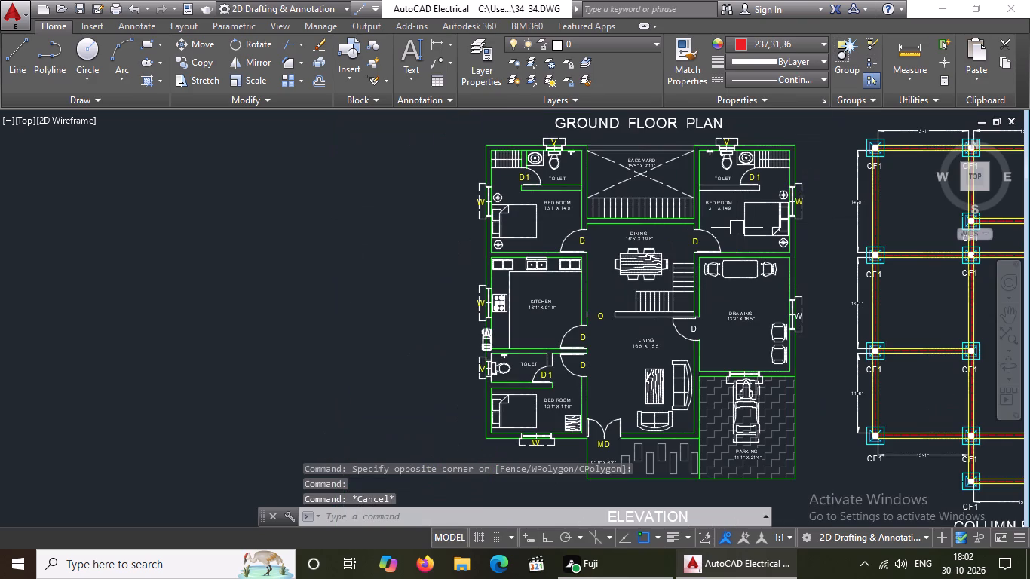
scroll(750, 154, up, 2)
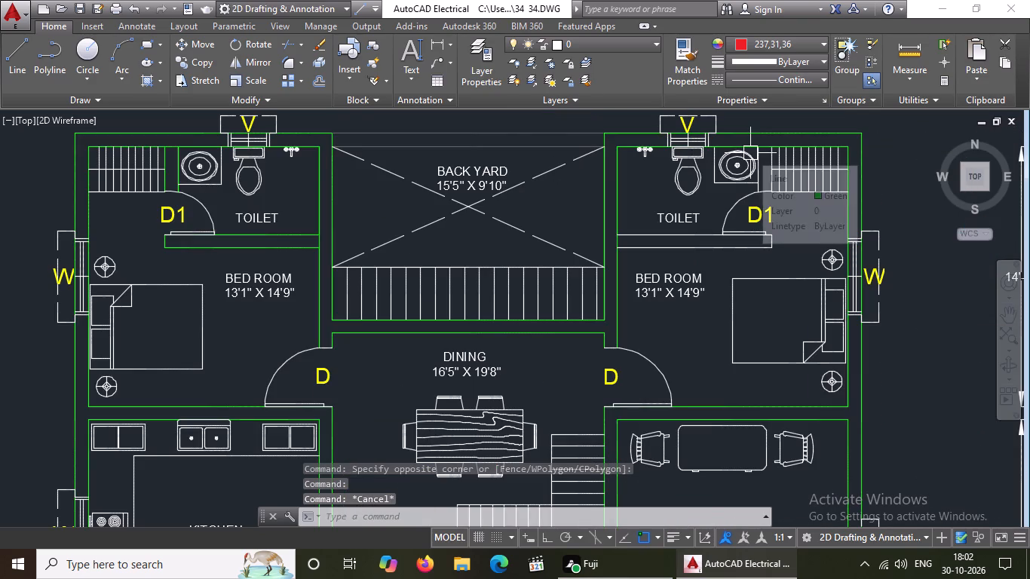
Set the two long wall lines between the toilet and the 13'1" X 14'9" bedroom next to the drawing room to green.
click(710, 252)
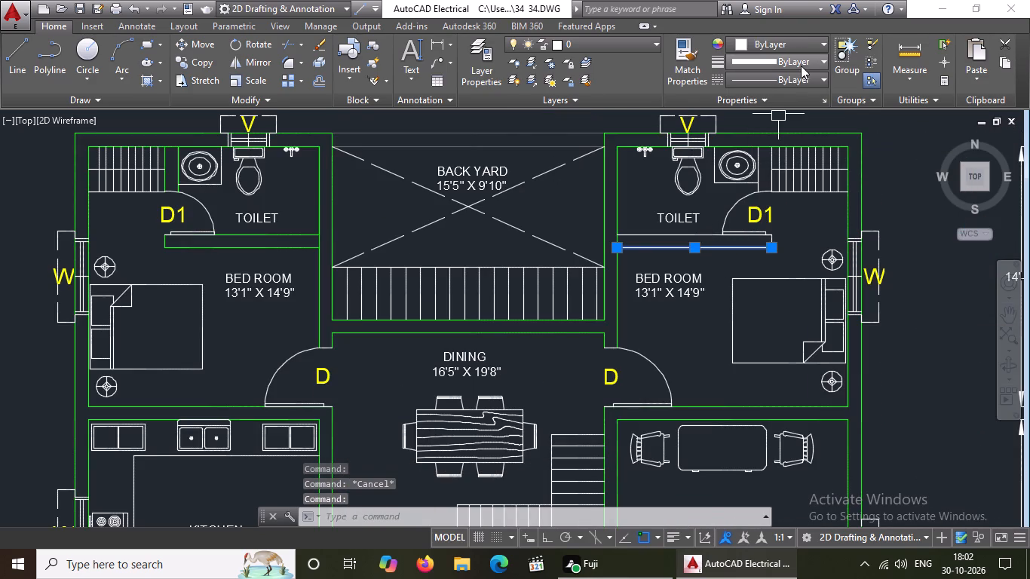
click(789, 41)
click(766, 198)
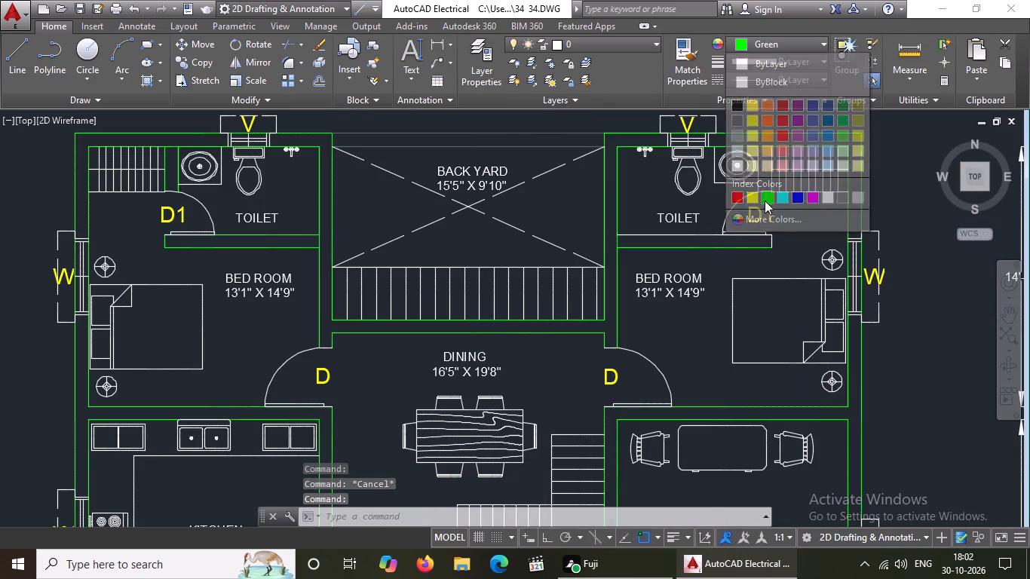
key(Escape)
click(704, 232)
click(795, 41)
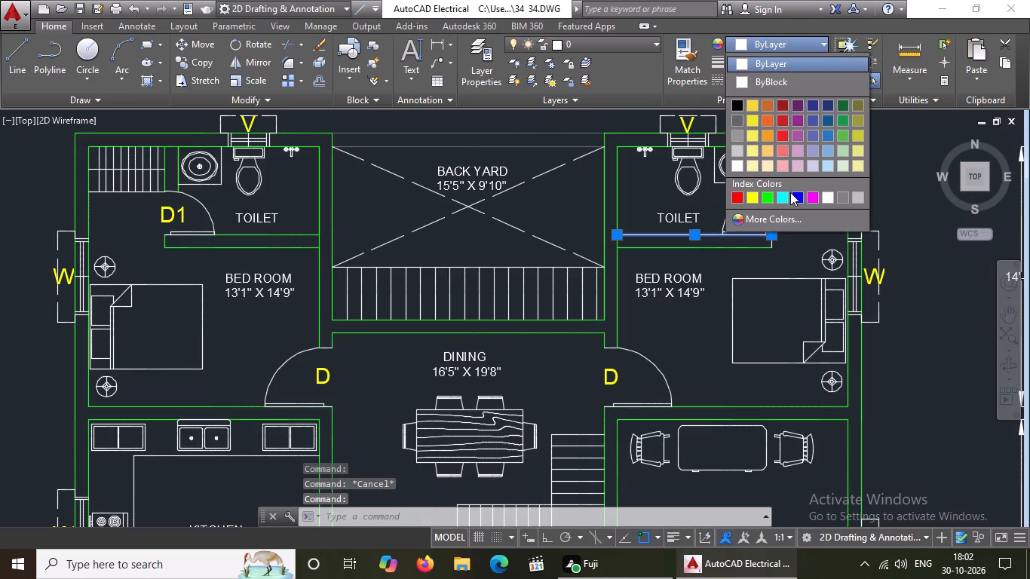
click(768, 197)
key(Escape)
Set the short end line of that toilet wall, beside the D1 door, to green.
scroll(776, 239, up, 1)
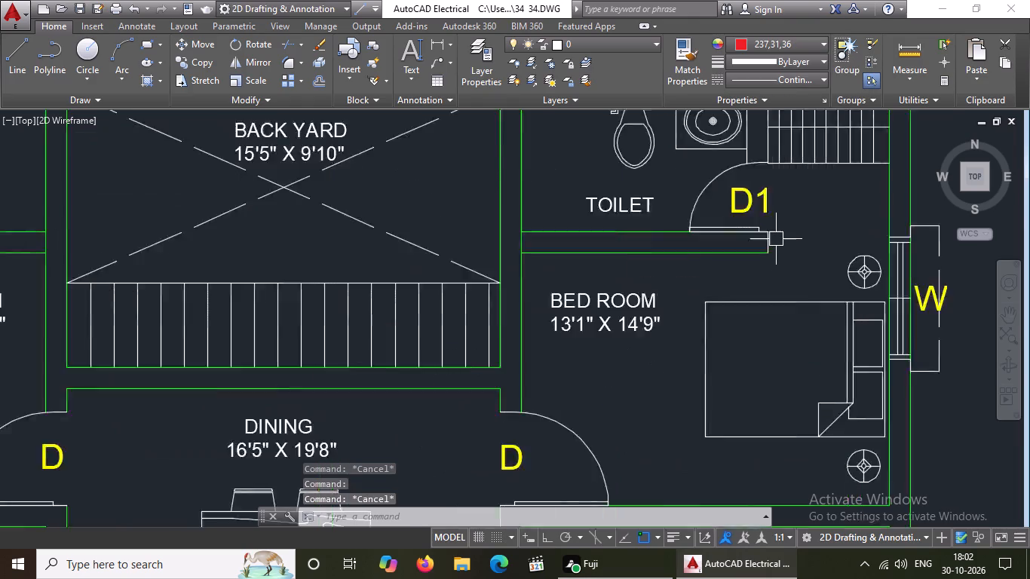
scroll(776, 239, up, 1)
click(759, 210)
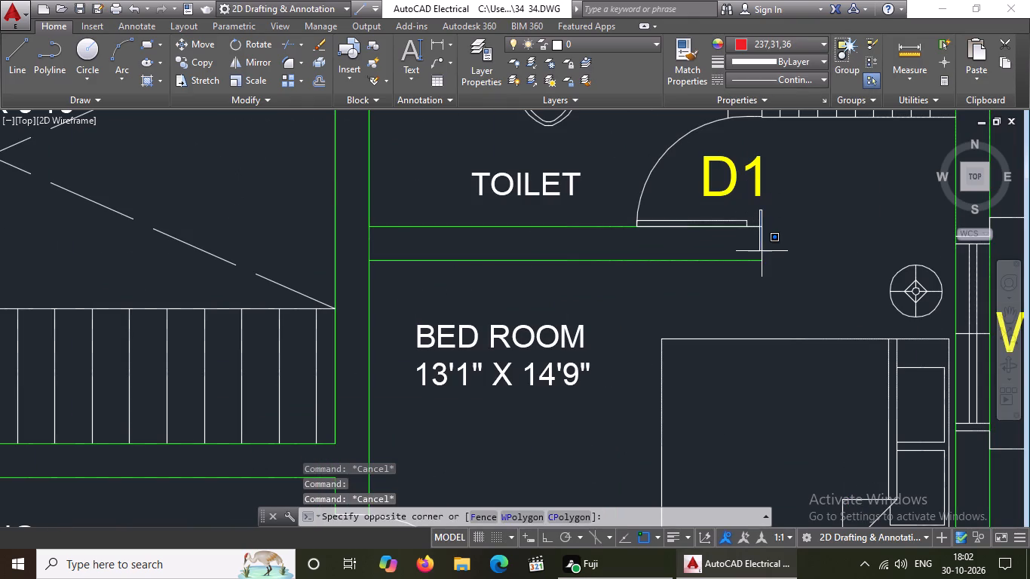
click(778, 271)
click(807, 47)
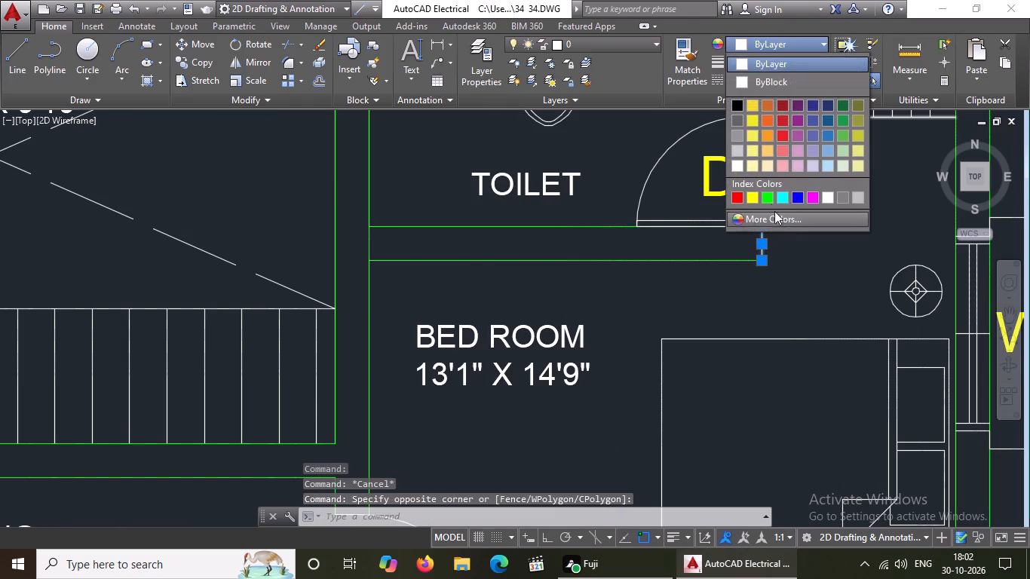
click(770, 195)
key(Escape)
Set the colour of the W window label of the drawing room to yellow.
scroll(759, 209, down, 3)
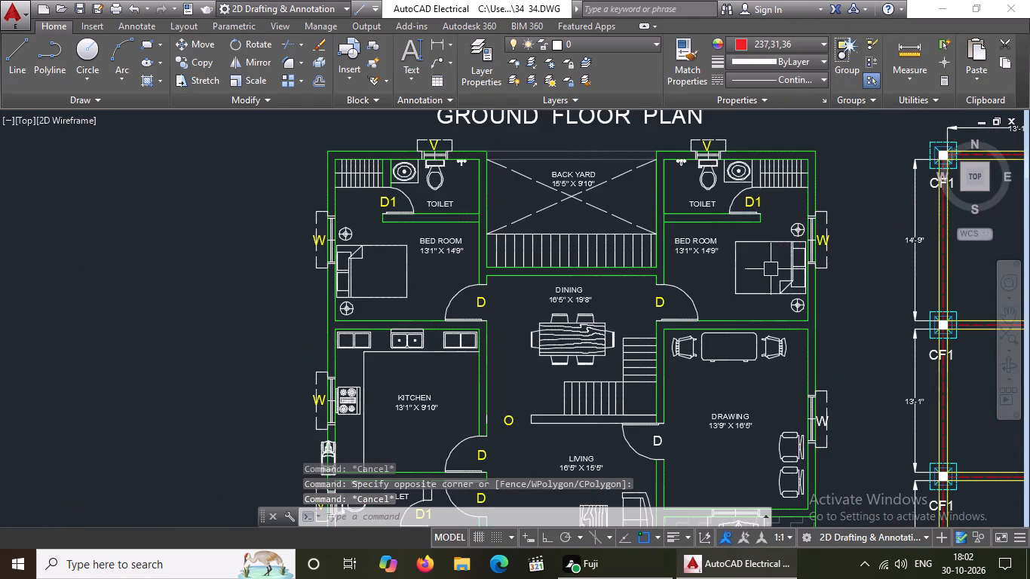
scroll(722, 254, down, 1)
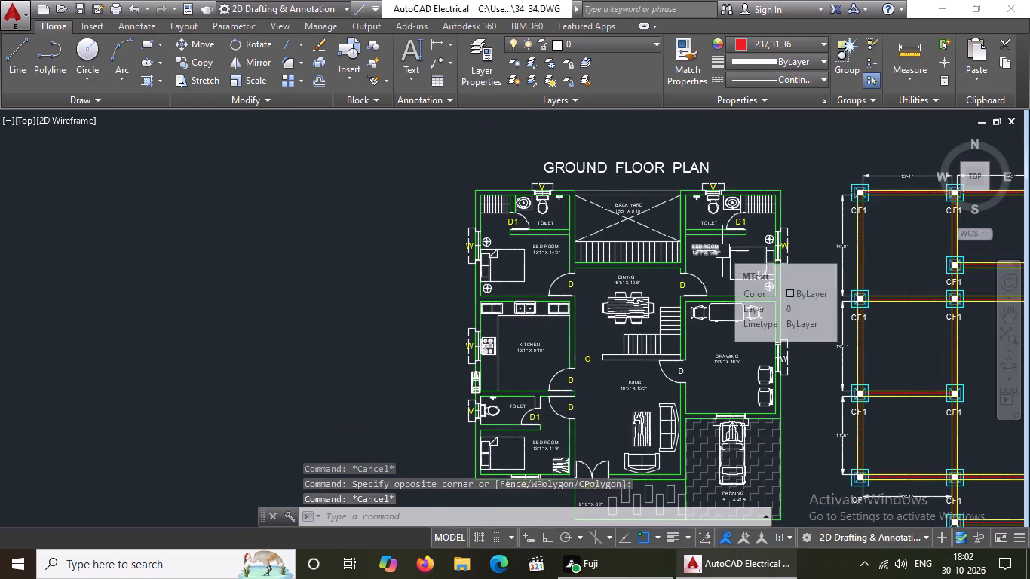
scroll(780, 378, up, 4)
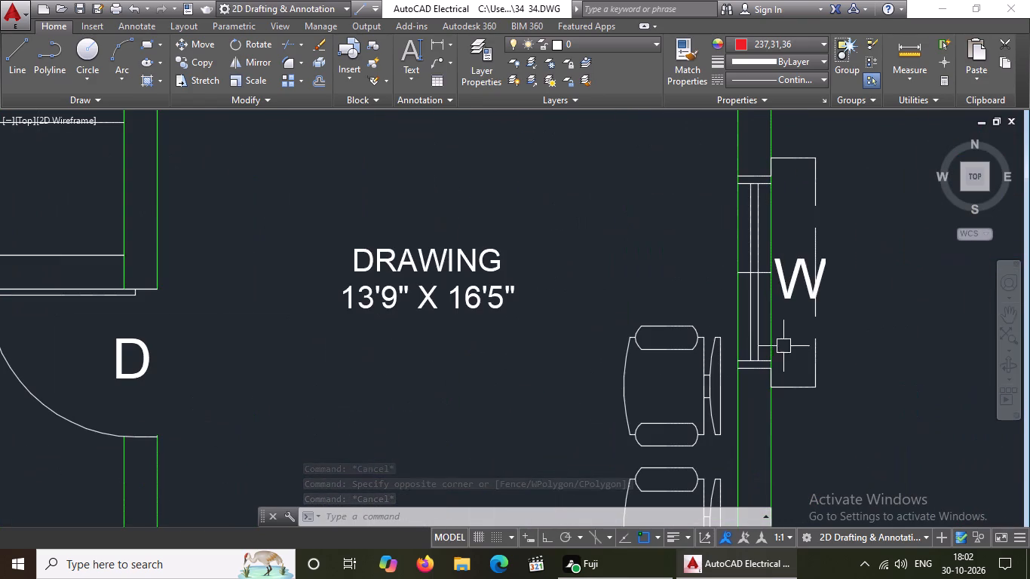
click(808, 278)
click(780, 40)
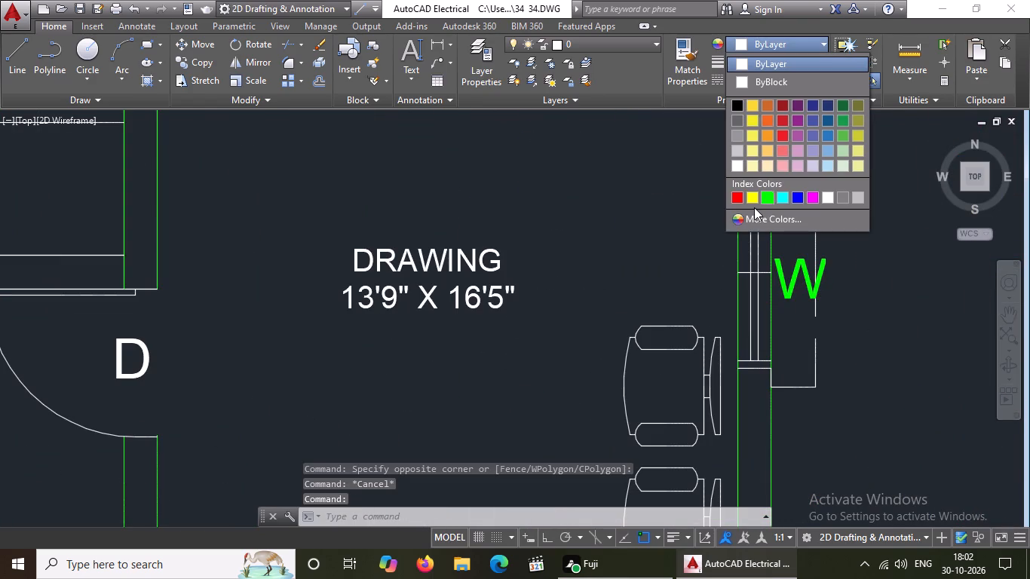
click(754, 198)
key(Escape)
Set the colour of the D door label between the living room and the drawing room to yellow.
scroll(732, 231, down, 3)
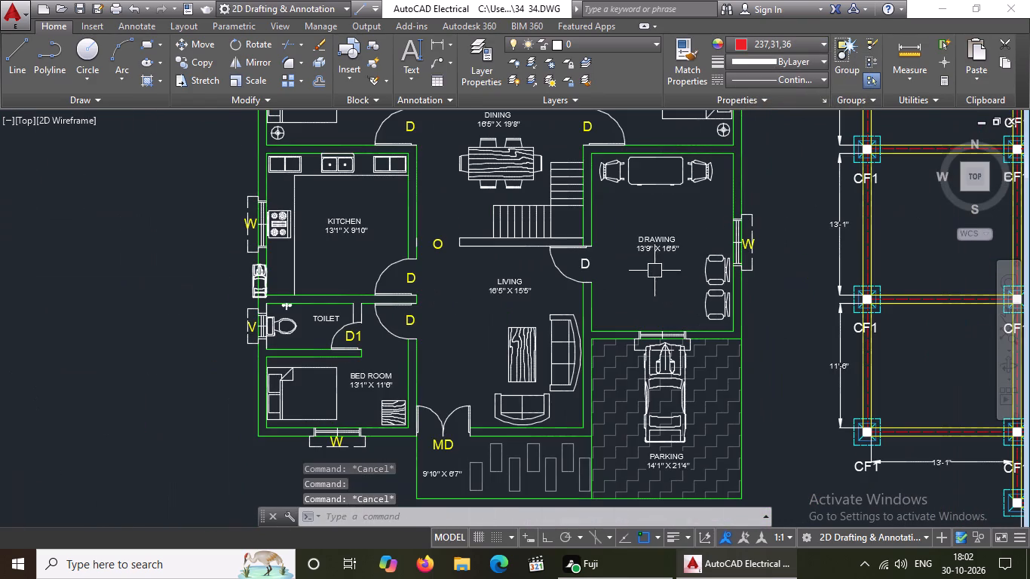
click(581, 262)
click(754, 41)
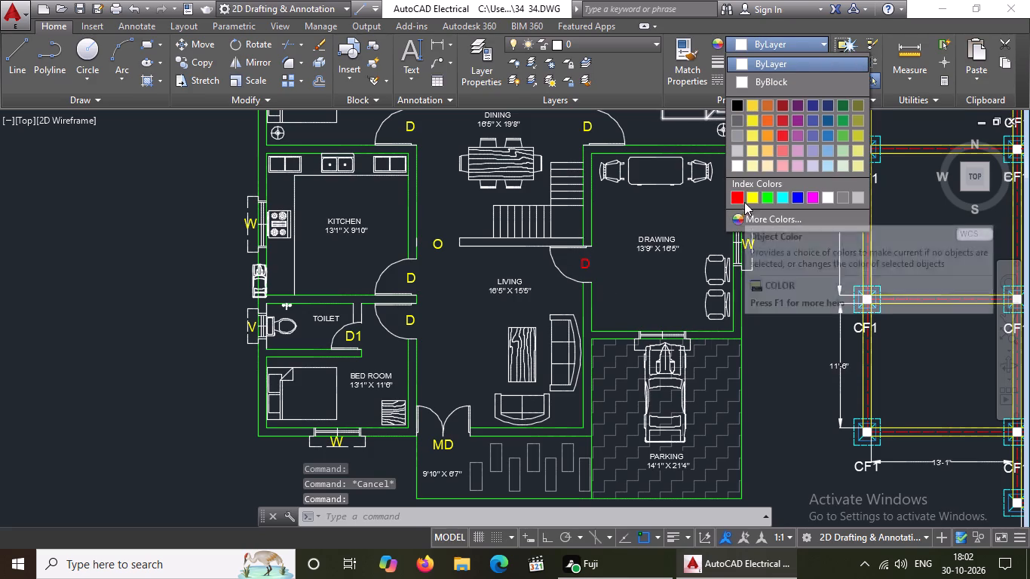
click(753, 197)
key(Escape)
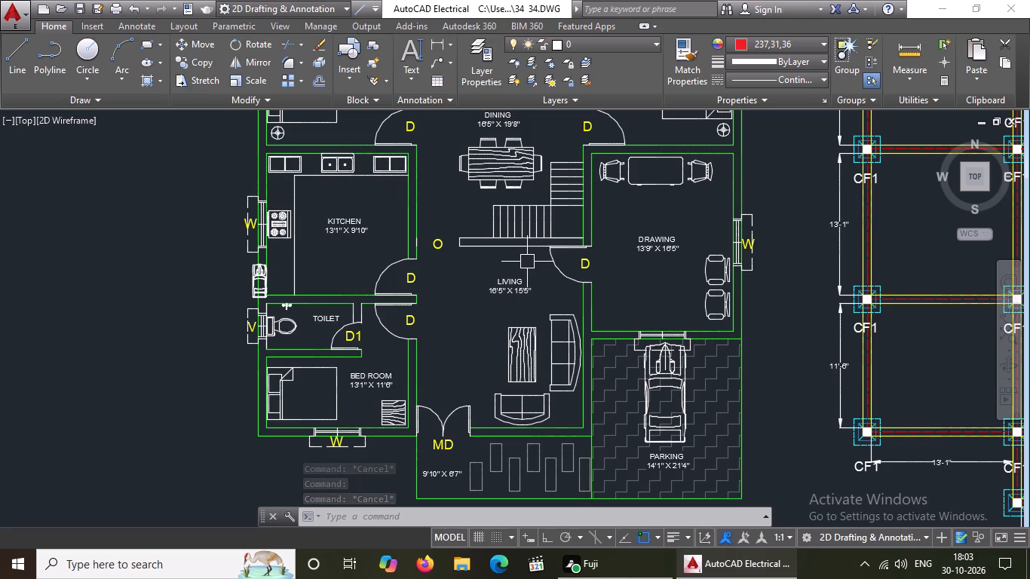
Set the two long lines of the wall between the staircase and the living room to green.
scroll(527, 262, down, 1)
middle_drag(527, 261, 527, 287)
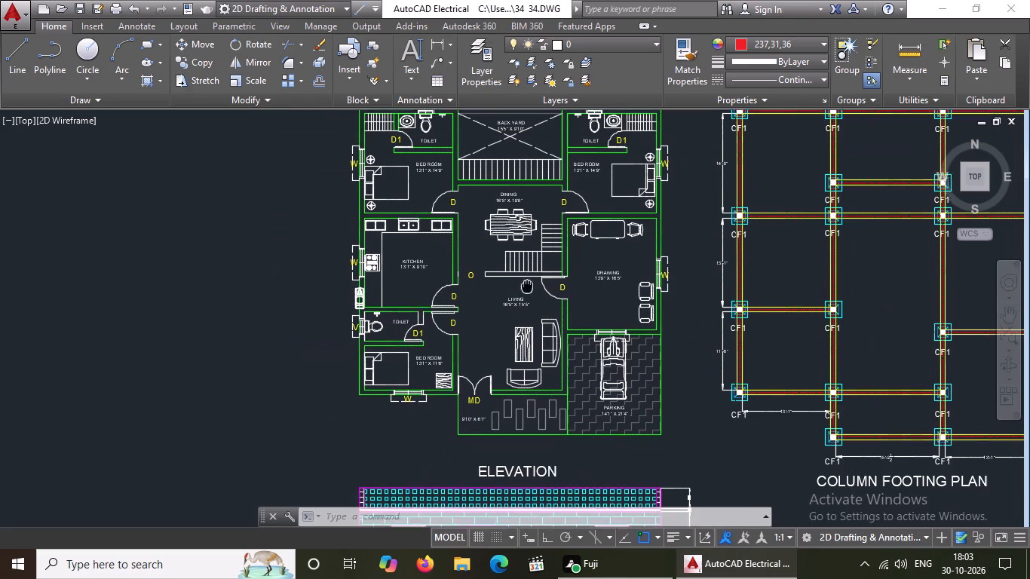
middle_drag(527, 287, 527, 288)
scroll(505, 259, up, 4)
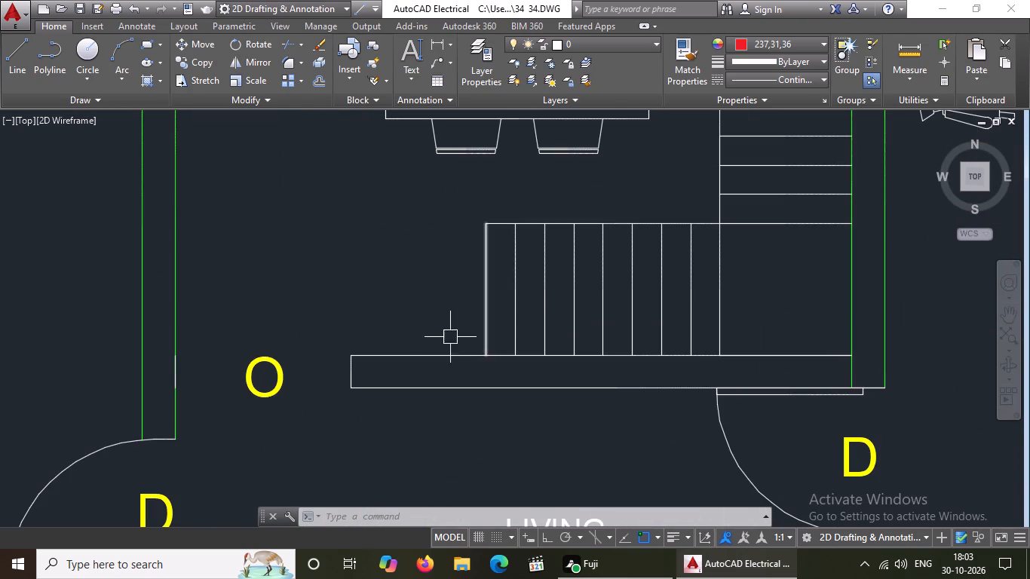
click(431, 354)
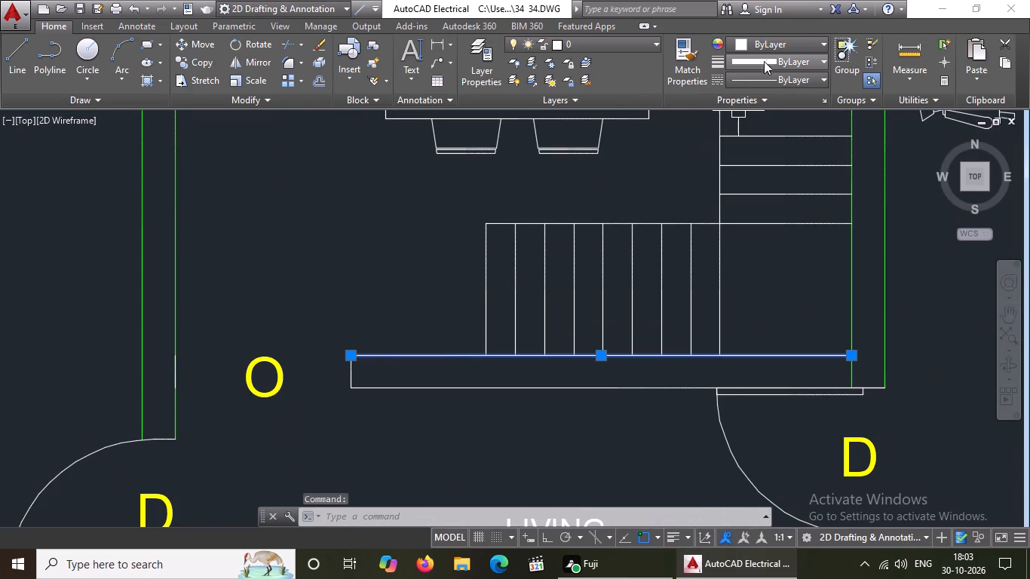
click(797, 41)
click(771, 196)
key(Escape)
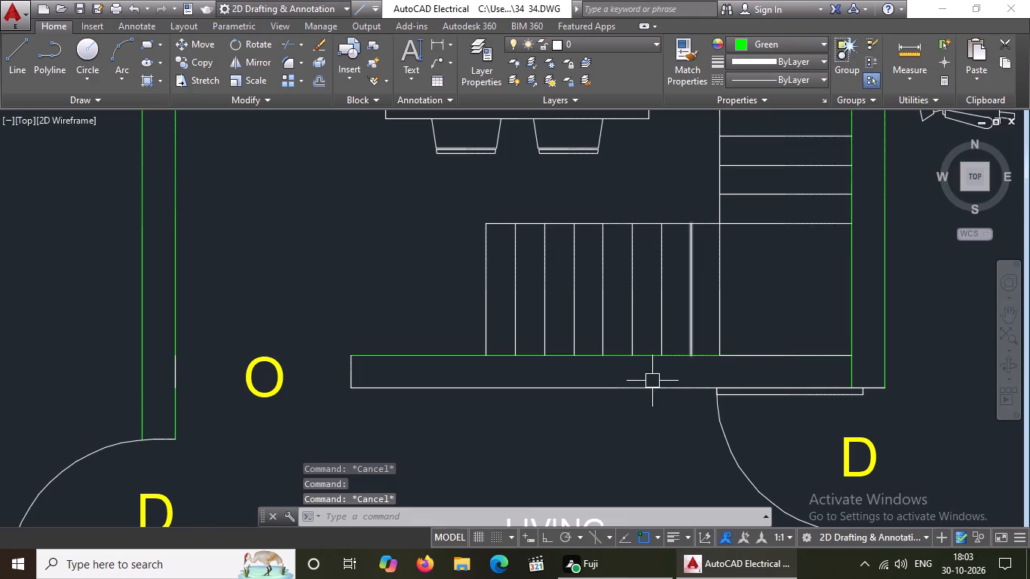
double_click(559, 387)
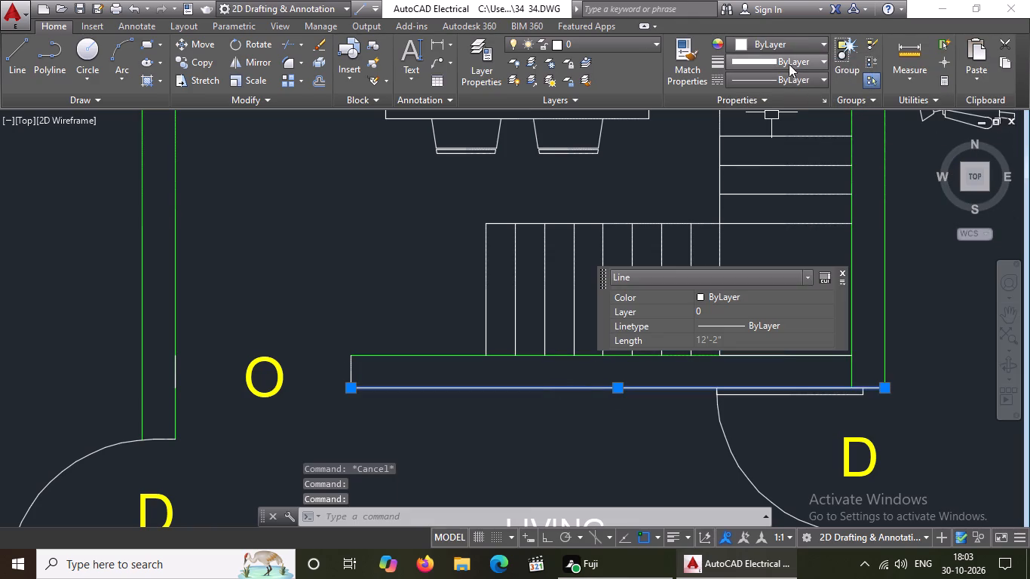
click(782, 41)
click(770, 194)
key(Escape)
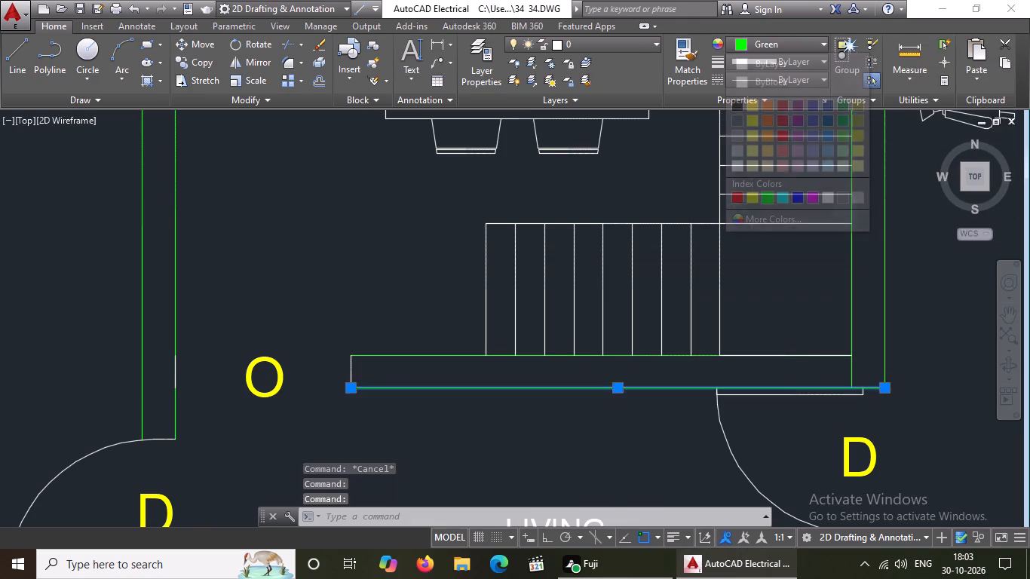
Set the short end line of the staircase wall, beside the O opening, to green.
click(322, 344)
drag(363, 412, 378, 400)
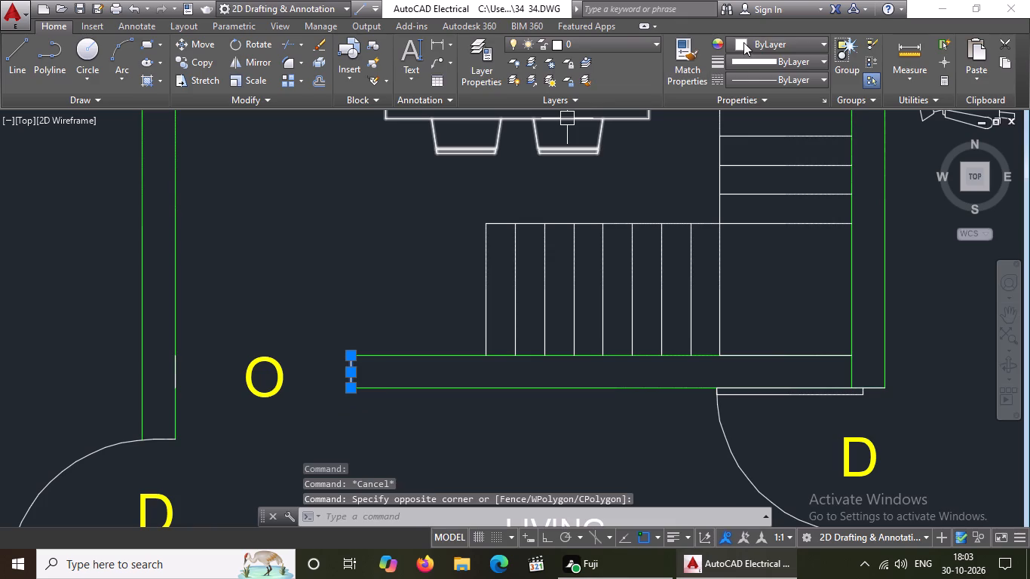
click(745, 41)
click(767, 193)
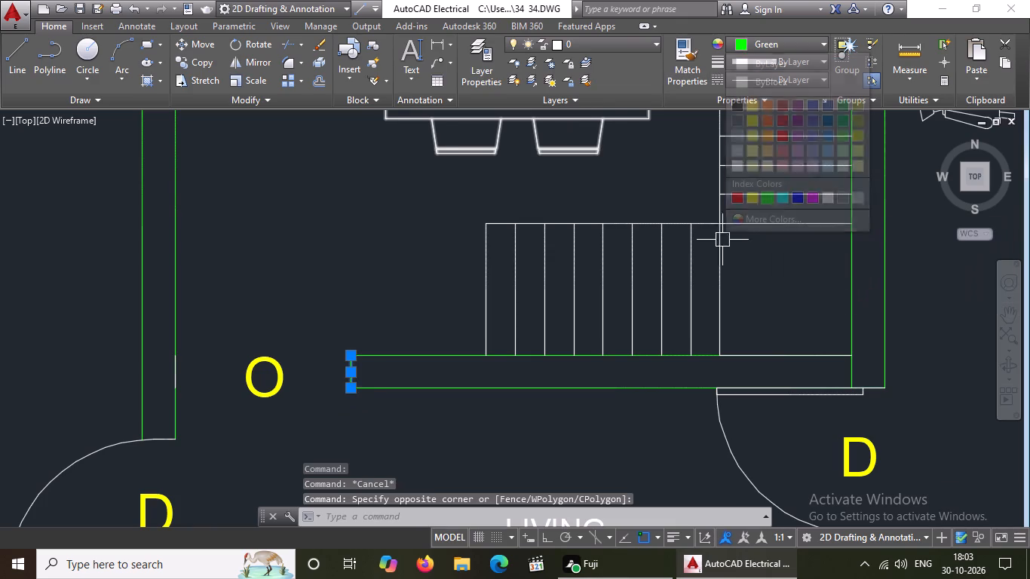
key(Escape)
Examine the ground floor plan's bedroom window, main door and parking areas for elements still needing a colour.
scroll(637, 322, down, 3)
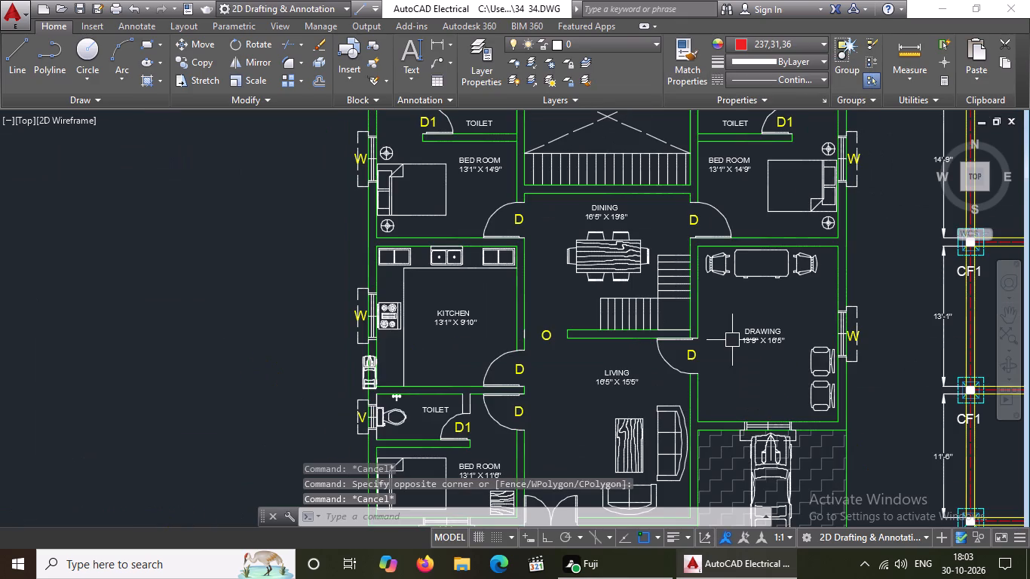
scroll(700, 323, up, 2)
scroll(745, 283, down, 3)
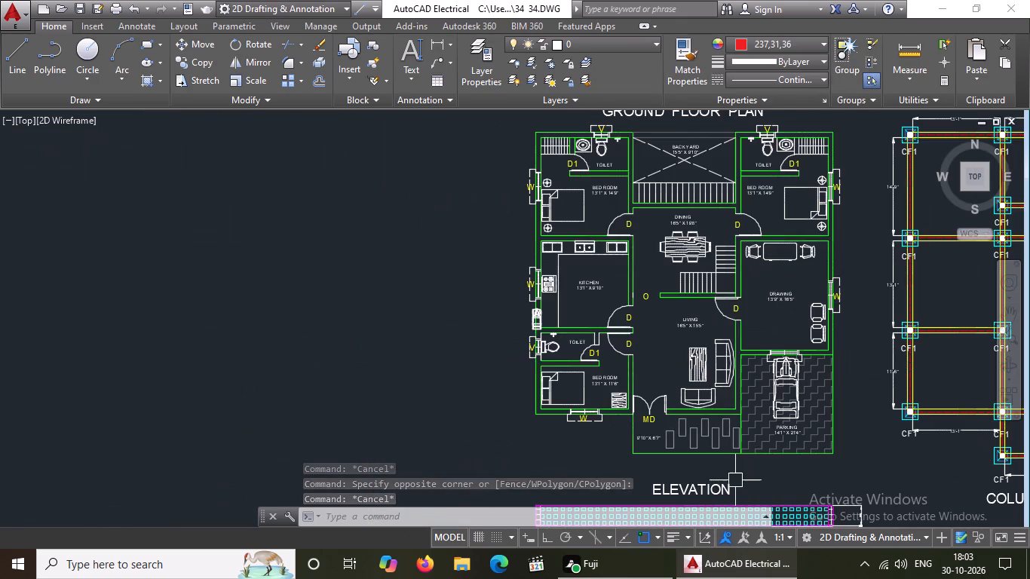
scroll(734, 481, up, 1)
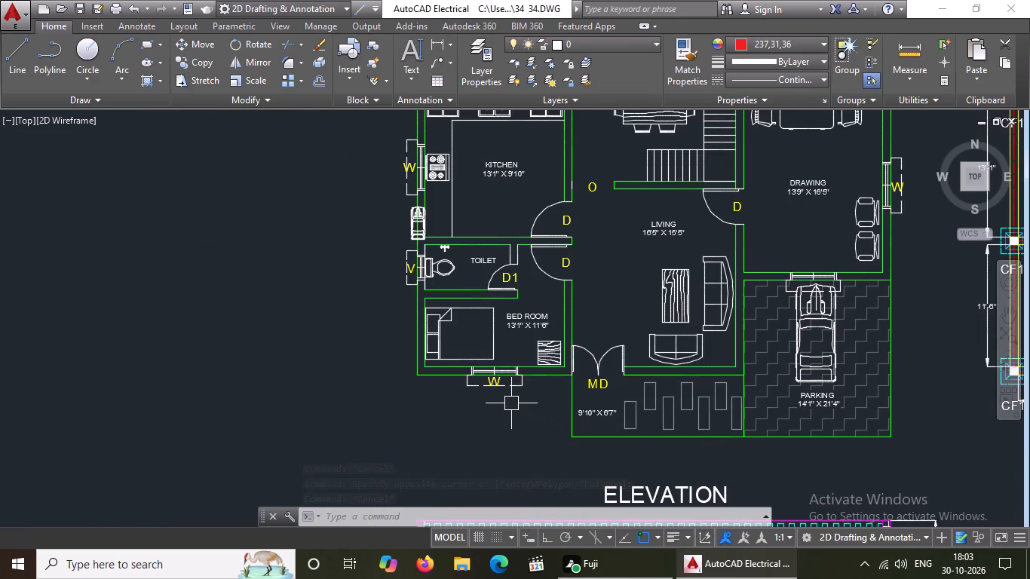
scroll(503, 400, up, 2)
scroll(547, 363, down, 2)
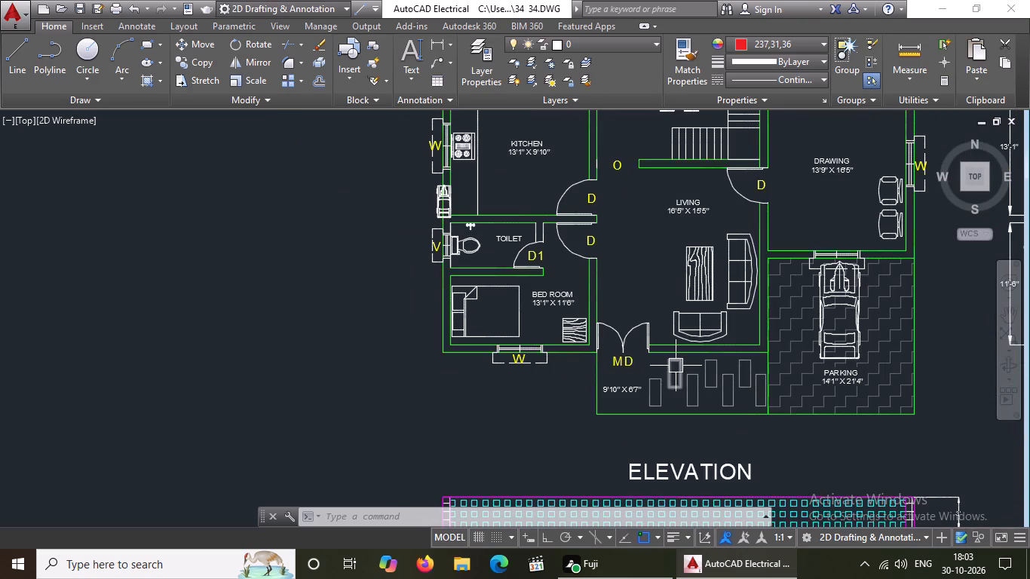
scroll(841, 286, up, 2)
scroll(841, 286, down, 3)
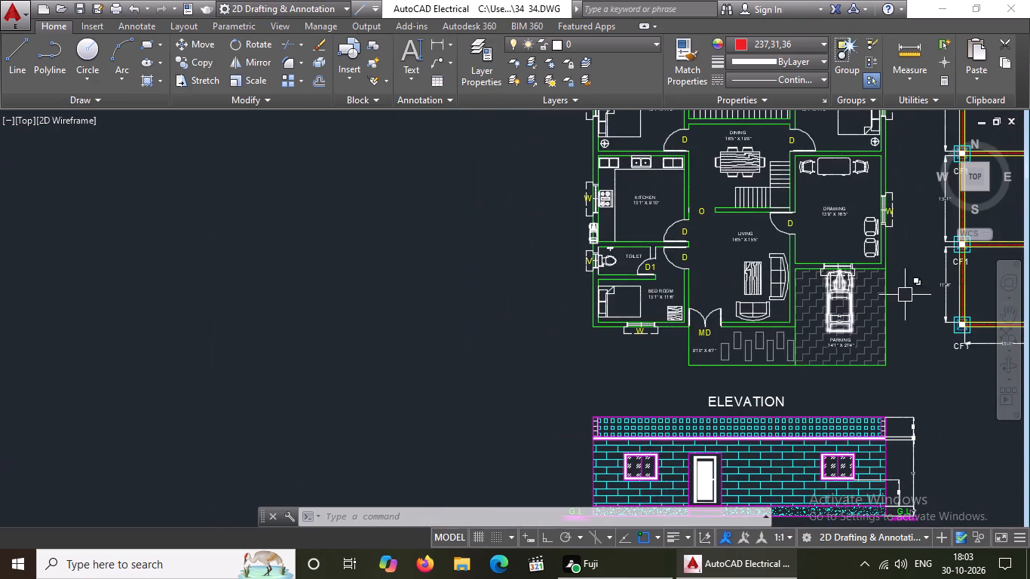
Set the dashed projection outline of the drawing room window facing the parking to cyan.
scroll(907, 293, up, 2)
scroll(724, 259, up, 2)
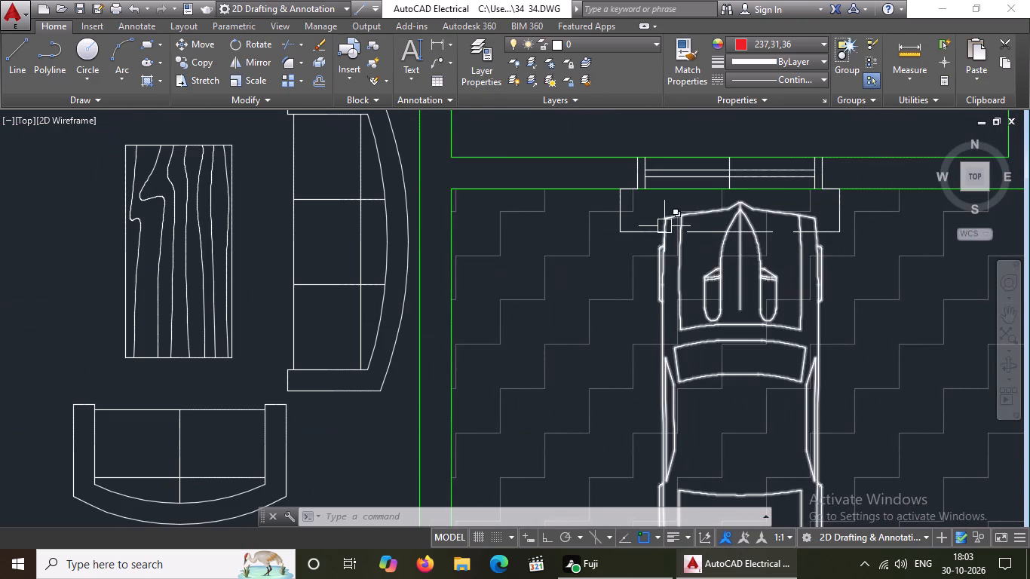
middle_drag(633, 247, 605, 294)
scroll(646, 274, up, 2)
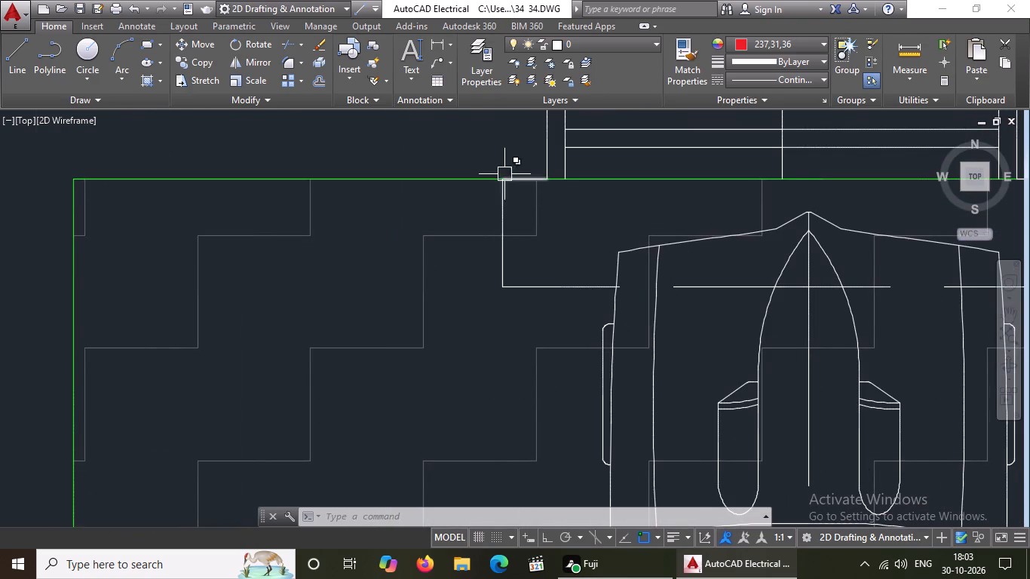
click(472, 160)
scroll(582, 228, down, 3)
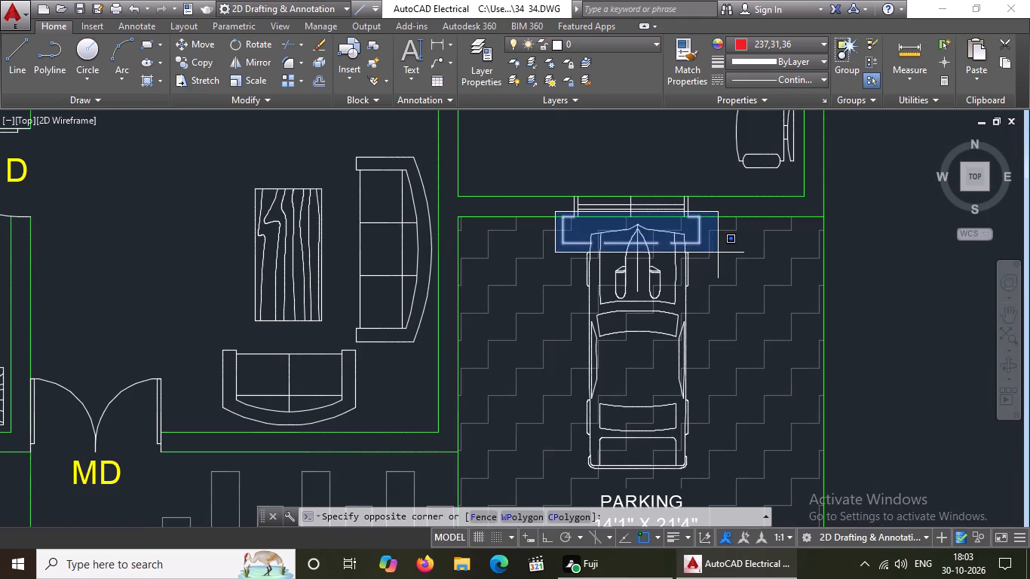
click(719, 253)
click(789, 46)
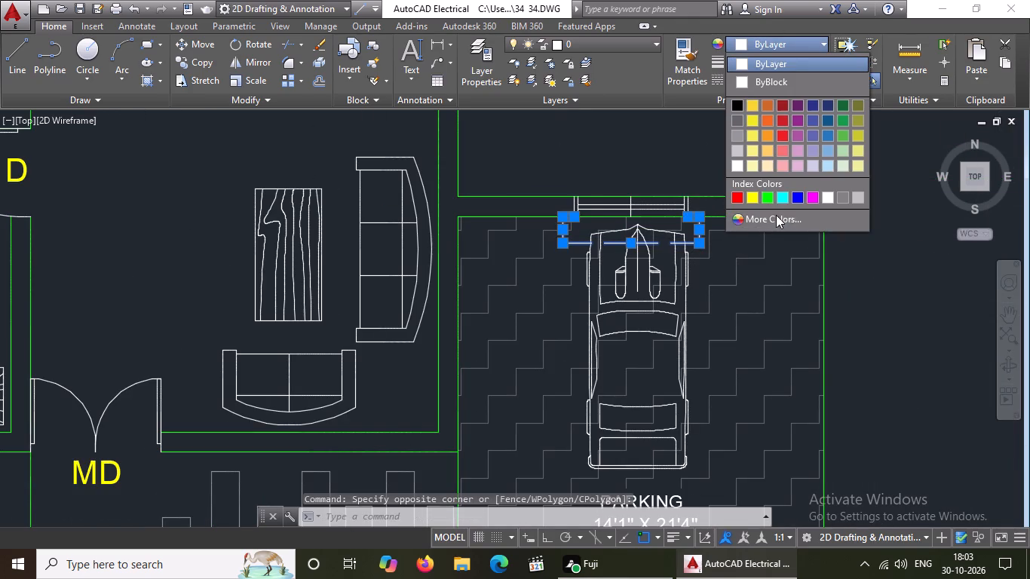
click(783, 196)
key(Escape)
Set the two long glazing lines of the drawing room window facing the parking to cyan.
scroll(618, 231, up, 1)
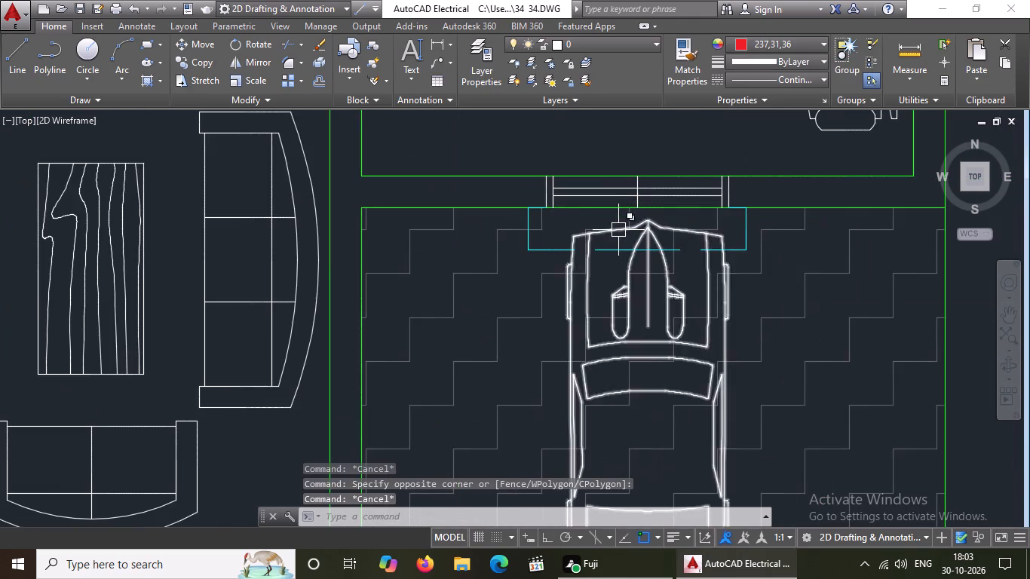
scroll(610, 210, up, 2)
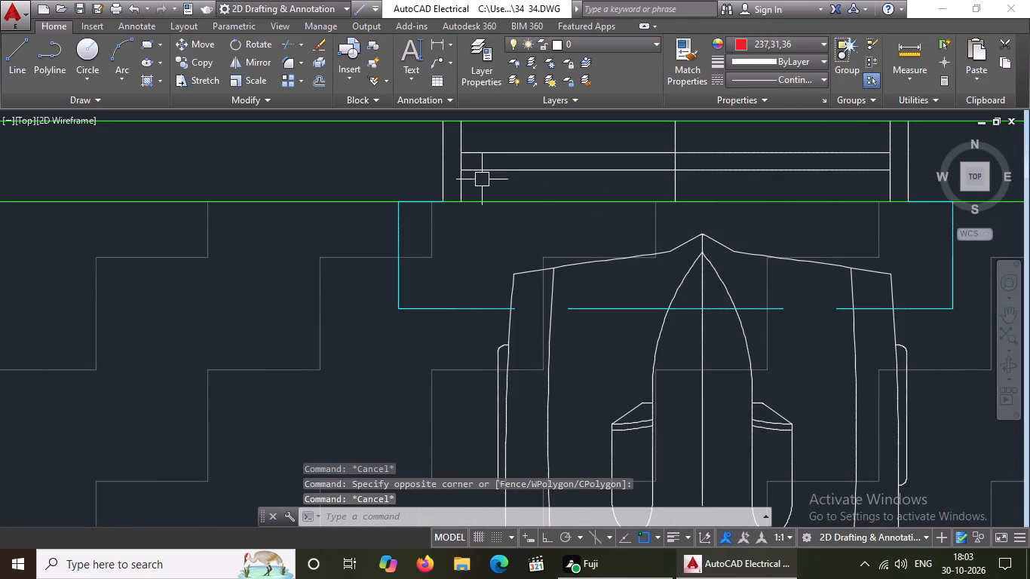
middle_drag(482, 180, 482, 216)
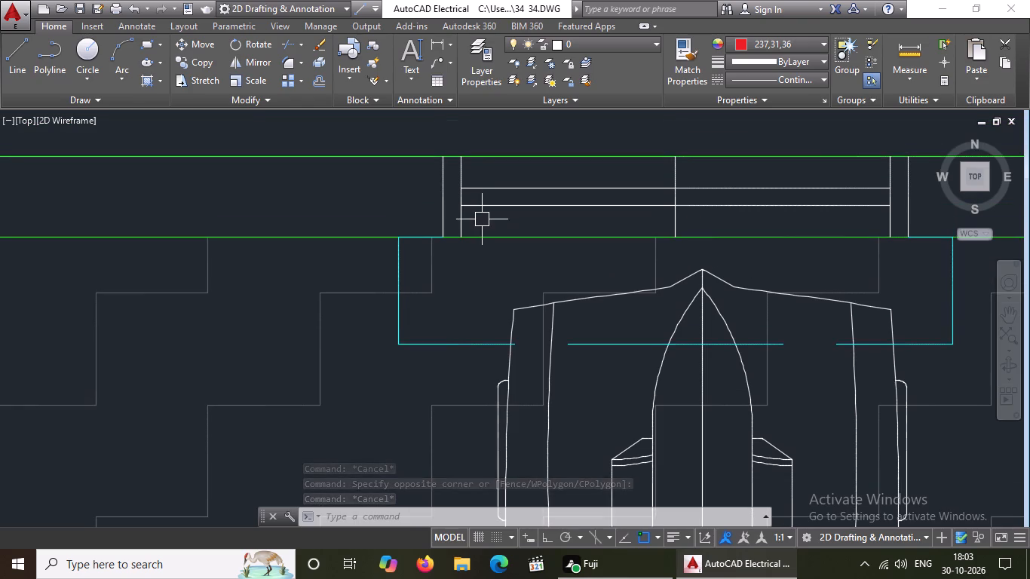
scroll(482, 219, down, 6)
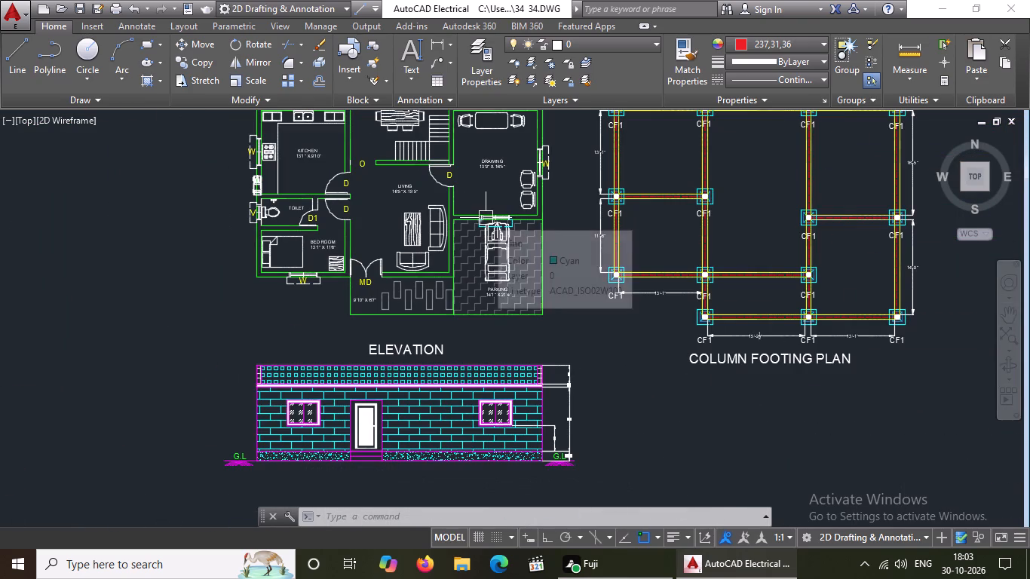
scroll(486, 218, up, 7)
click(556, 239)
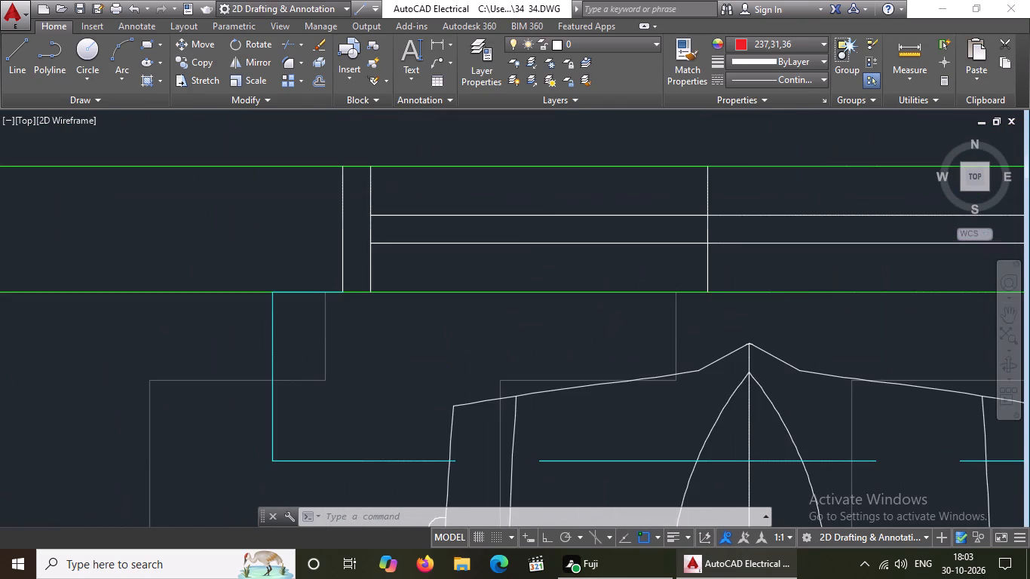
click(815, 40)
click(783, 199)
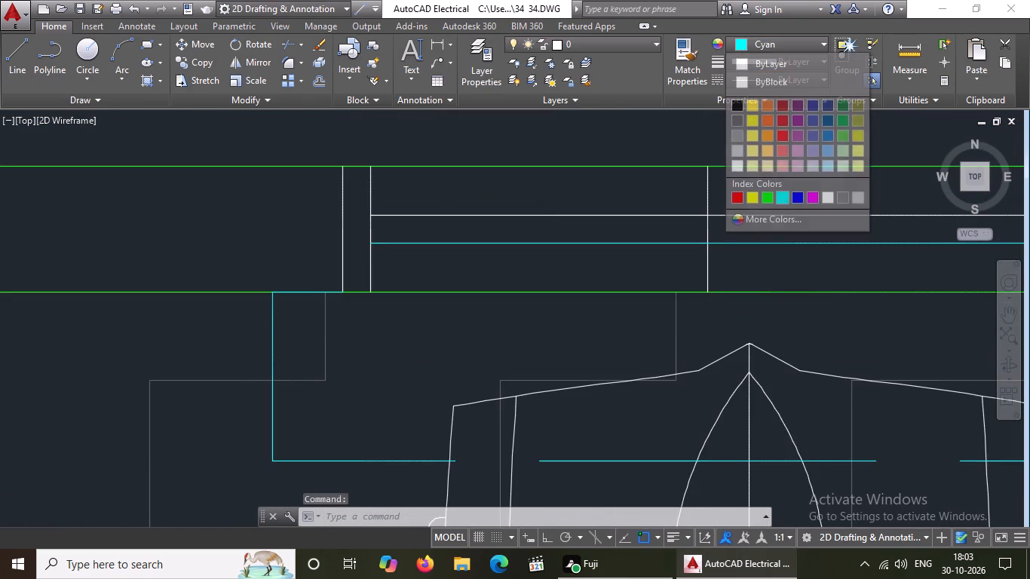
key(Escape)
click(630, 217)
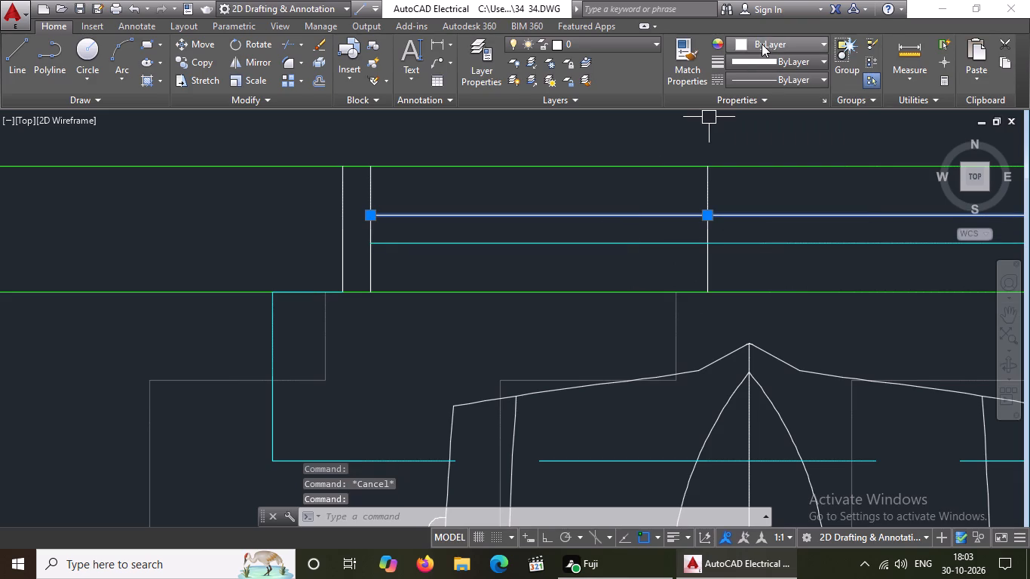
click(762, 44)
click(780, 194)
key(Escape)
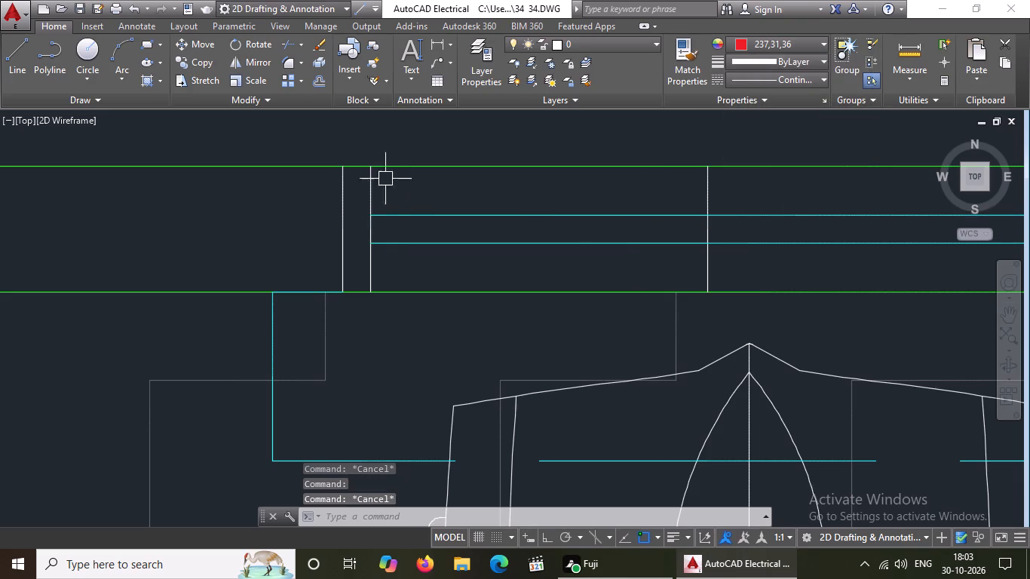
Set the pair of short frame lines at the west end of the parking-facing window to cyan.
drag(289, 136, 351, 178)
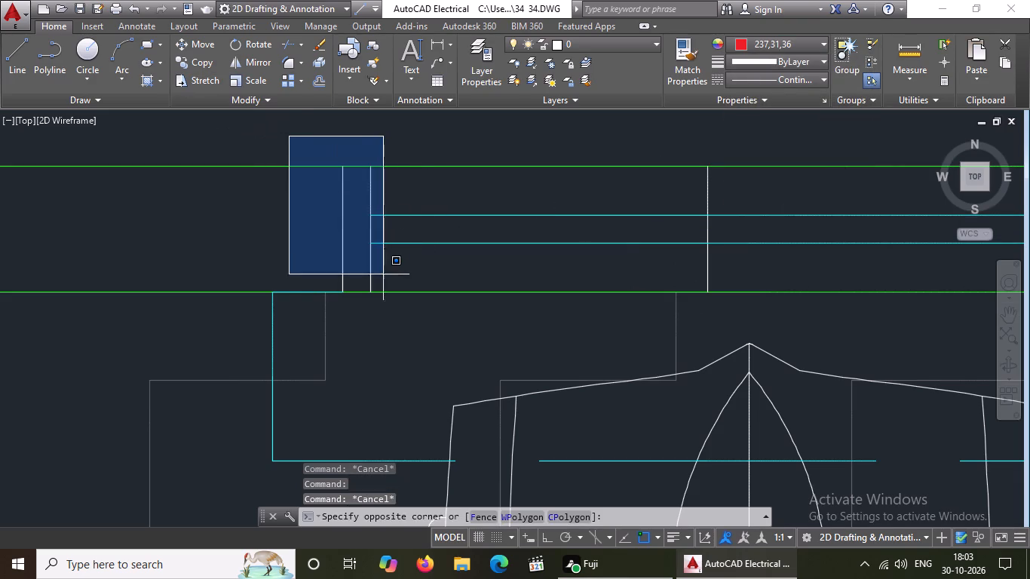
click(395, 354)
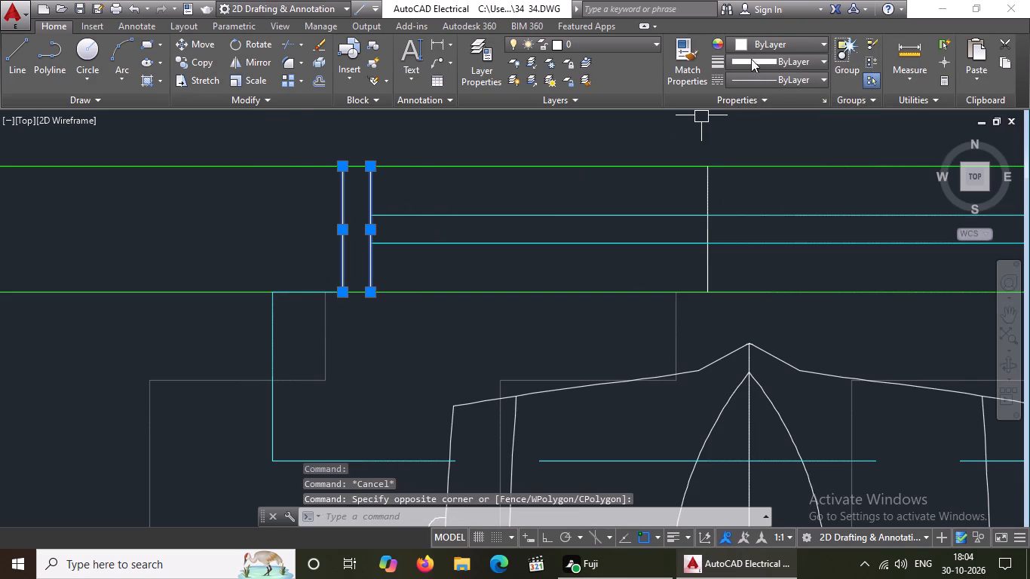
click(777, 53)
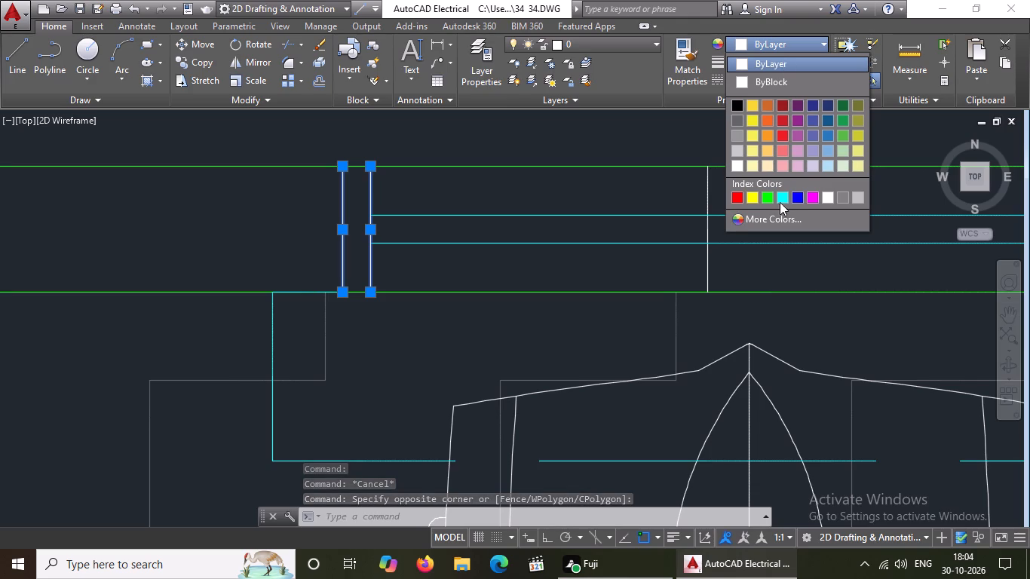
click(777, 196)
key(Escape)
Set the short dividing line in the middle of the parking-facing window to cyan.
scroll(521, 237, down, 2)
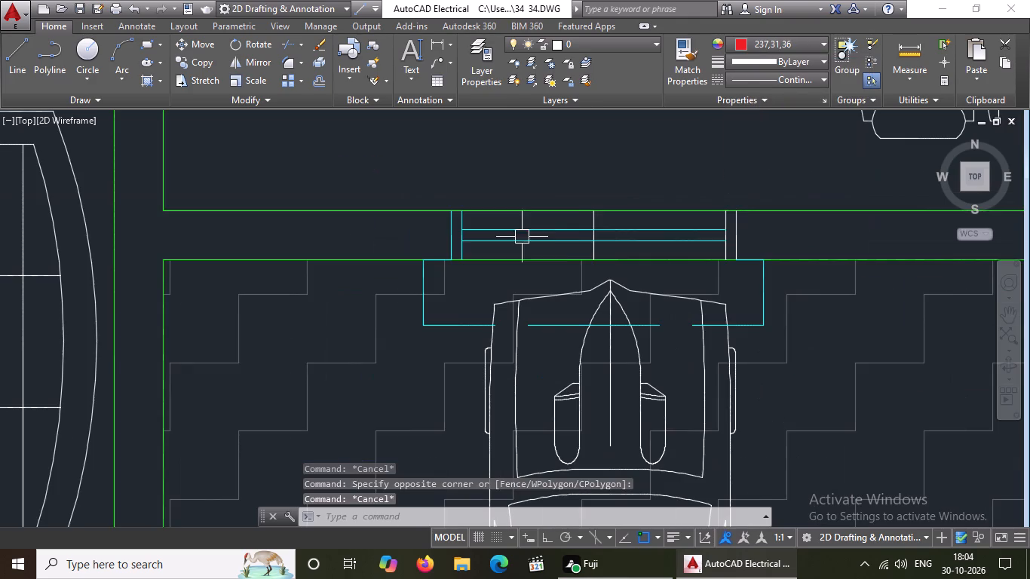
click(578, 188)
click(605, 278)
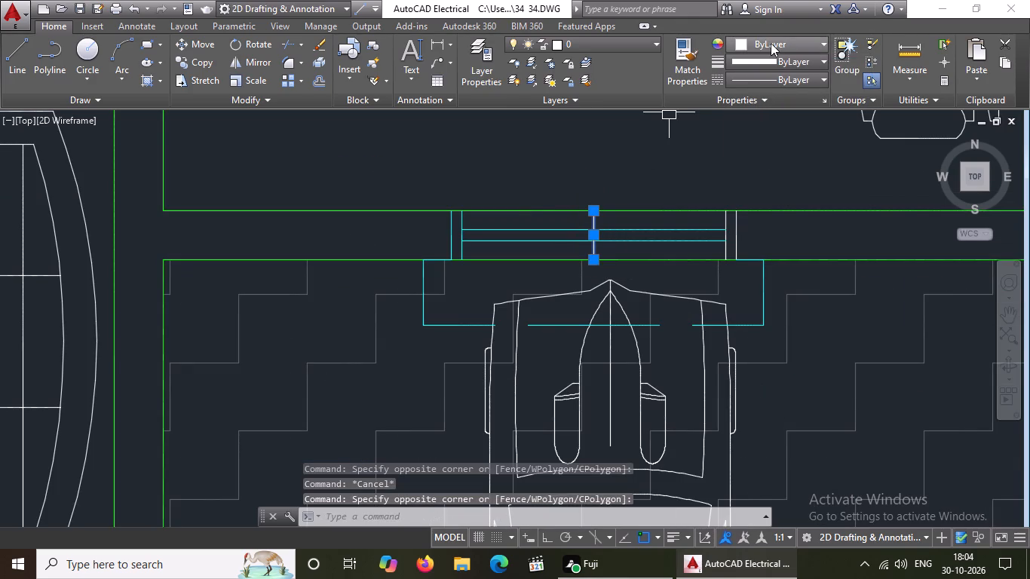
click(771, 42)
right_click(779, 77)
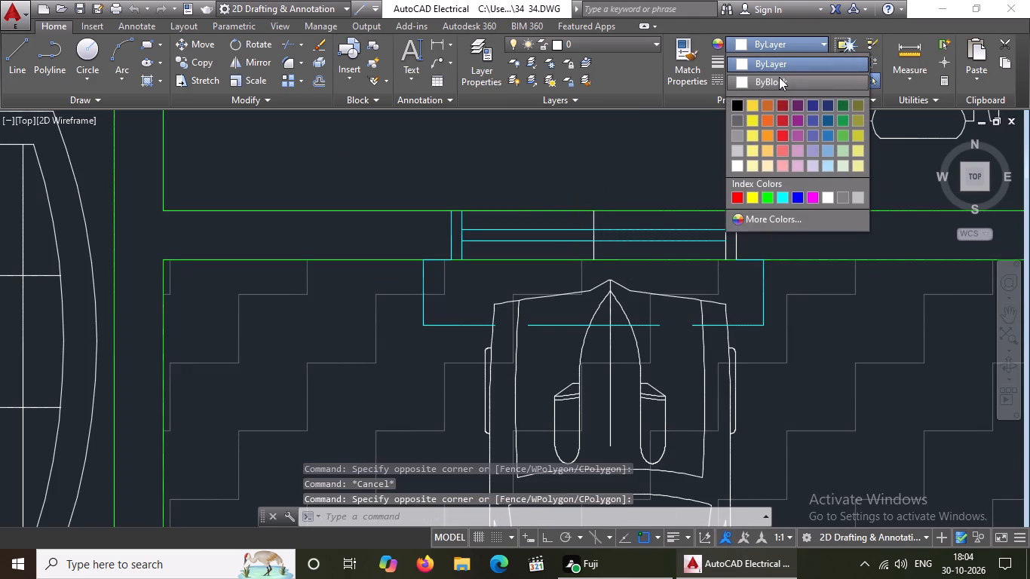
click(783, 198)
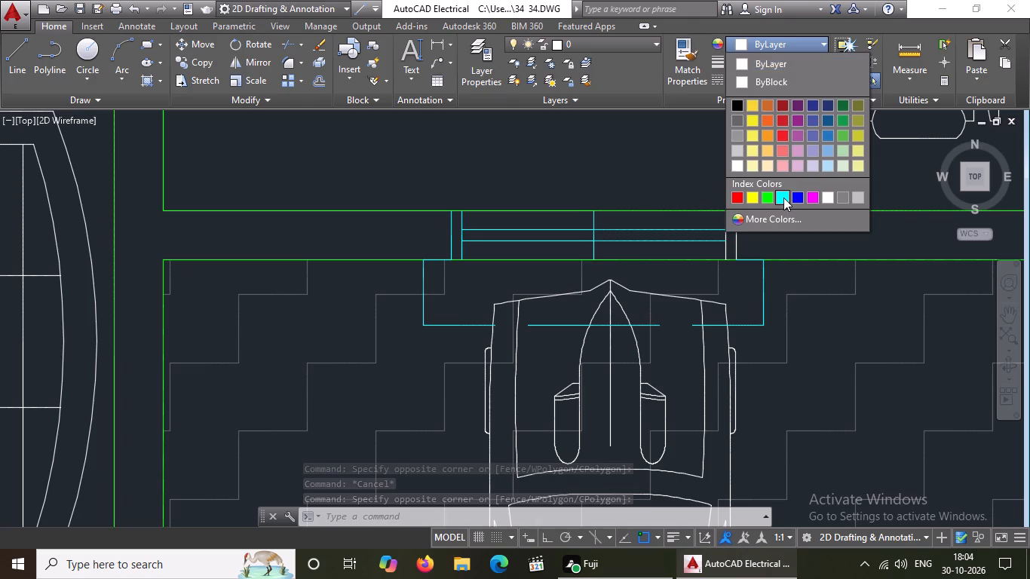
key(Escape)
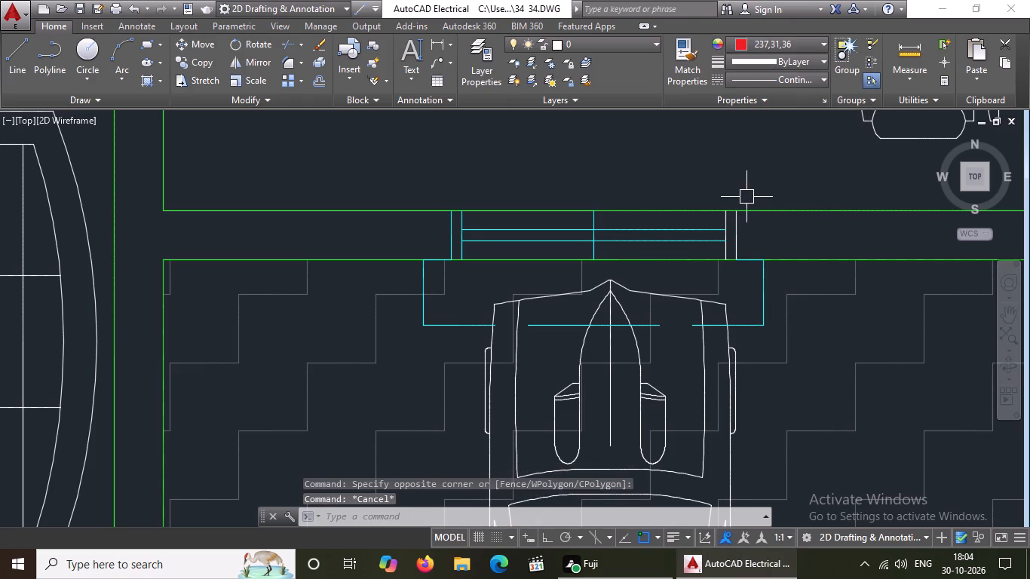
Set the pair of short frame lines at the east end of the parking-facing window to cyan.
click(712, 191)
click(753, 277)
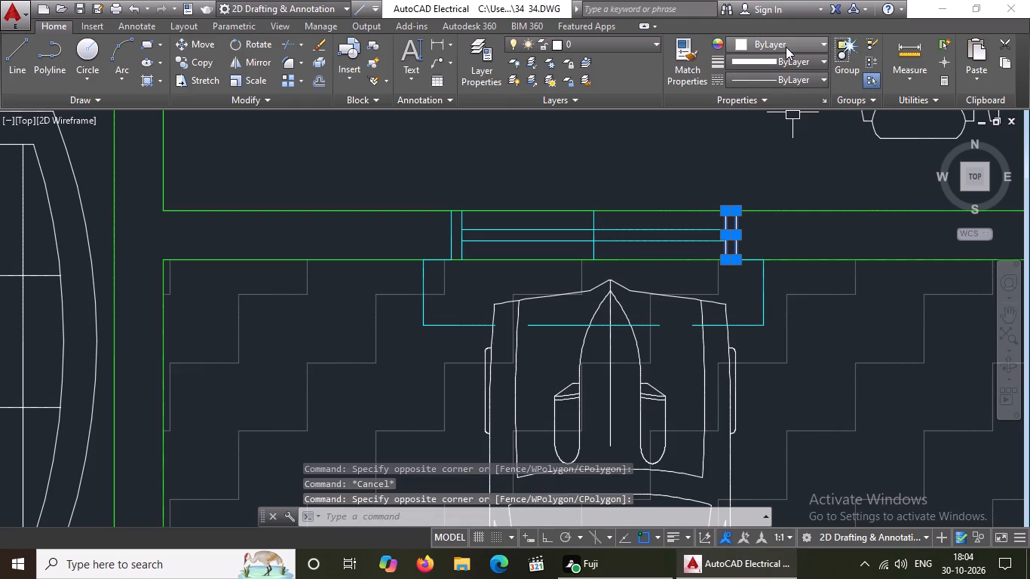
click(786, 47)
click(781, 196)
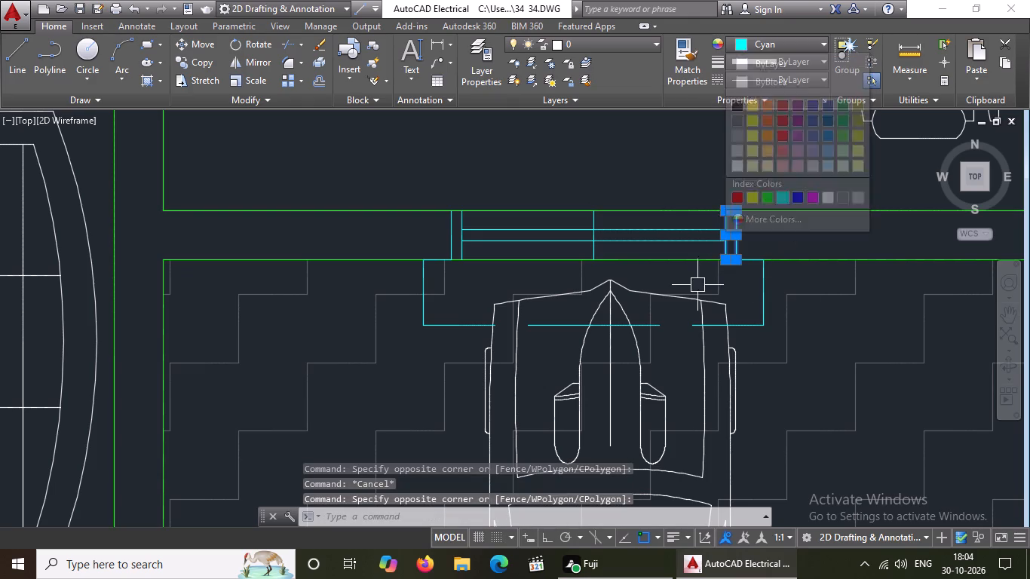
key(Escape)
Set the two short frame lines at the south end of the drawing room's east wall window to cyan.
scroll(621, 247, down, 3)
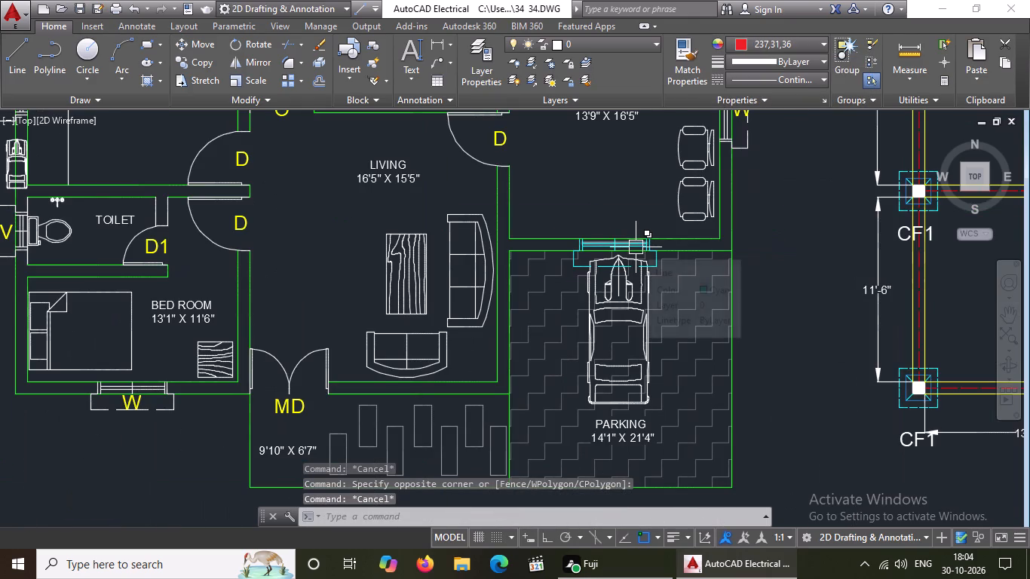
middle_drag(636, 253, 636, 324)
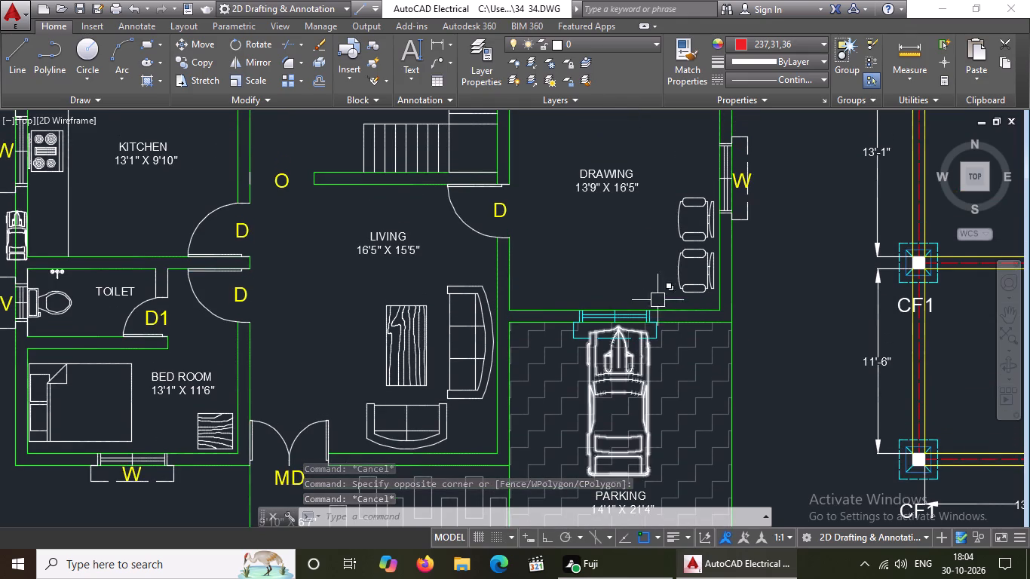
scroll(745, 232, up, 2)
scroll(722, 217, down, 2)
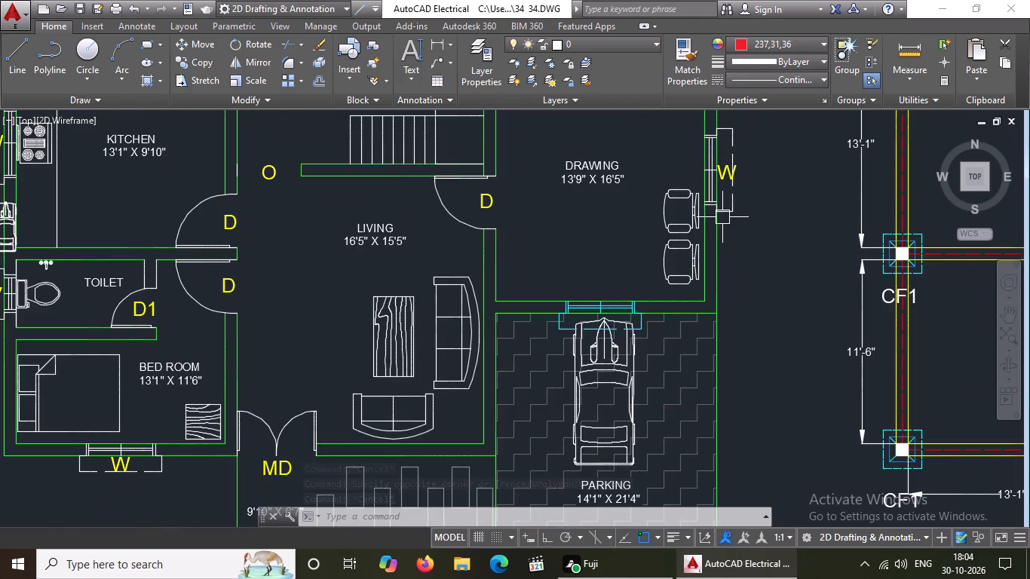
scroll(701, 208, up, 3)
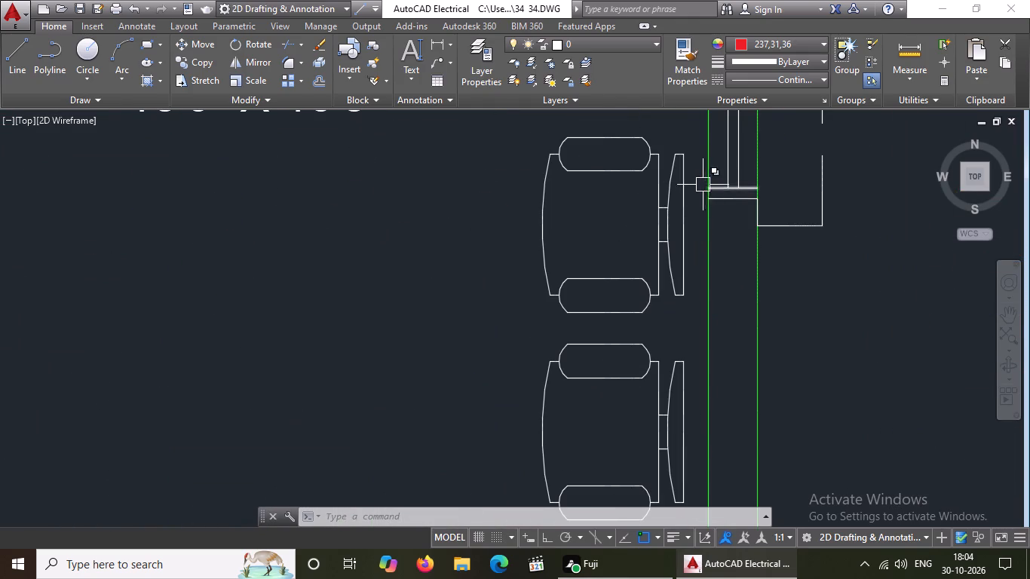
drag(693, 179, 700, 181)
click(782, 211)
click(771, 41)
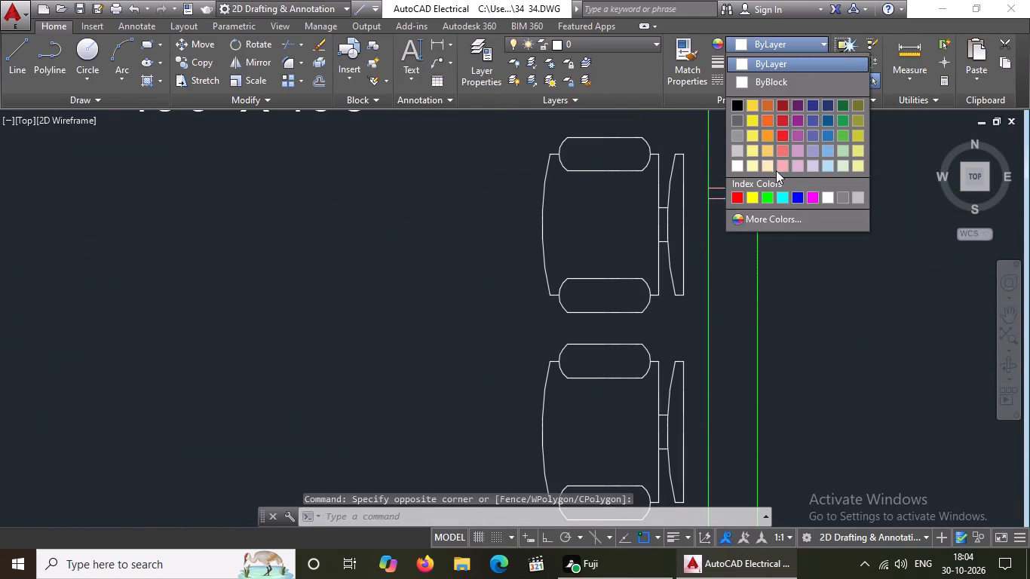
click(784, 198)
key(Escape)
Set the two long glazing lines of the drawing room's east wall window to cyan.
scroll(708, 295, down, 1)
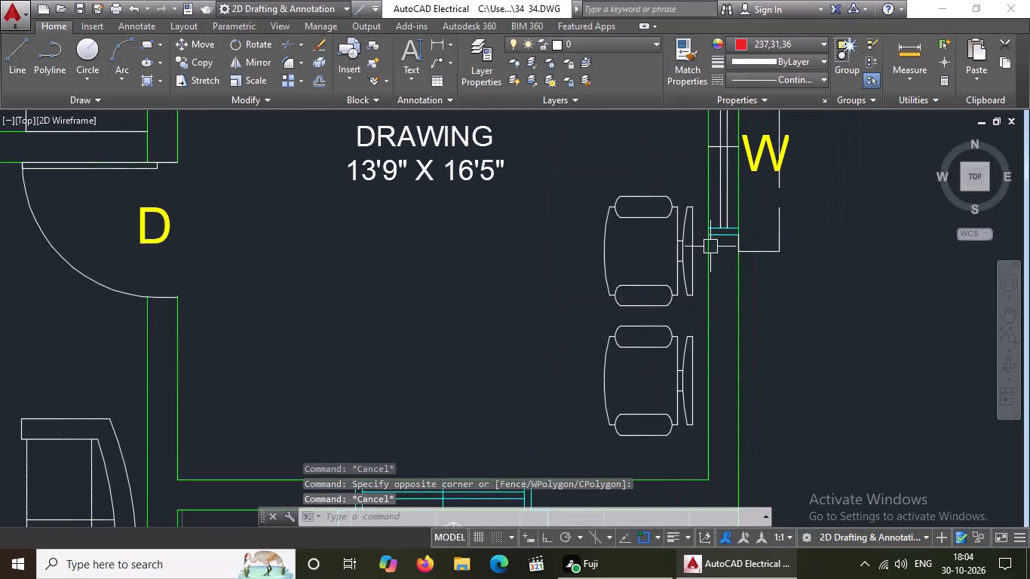
scroll(713, 188, up, 1)
click(720, 173)
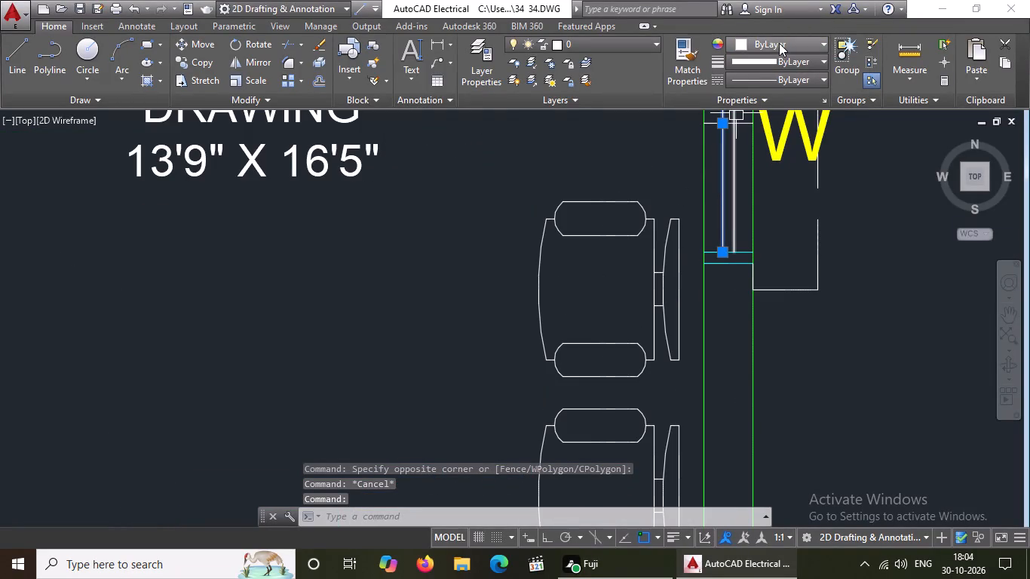
click(779, 43)
click(783, 197)
key(Escape)
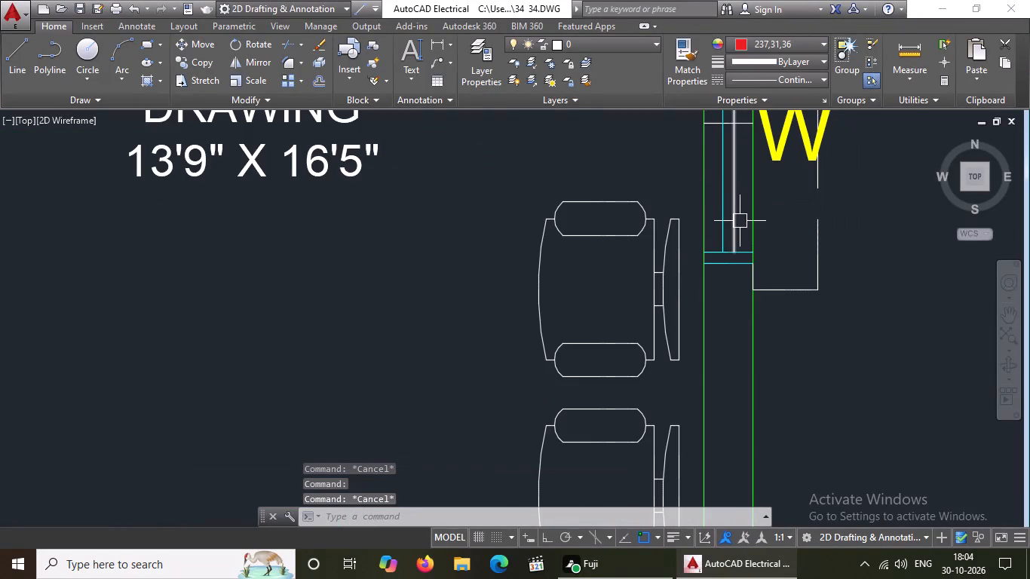
click(739, 222)
click(781, 46)
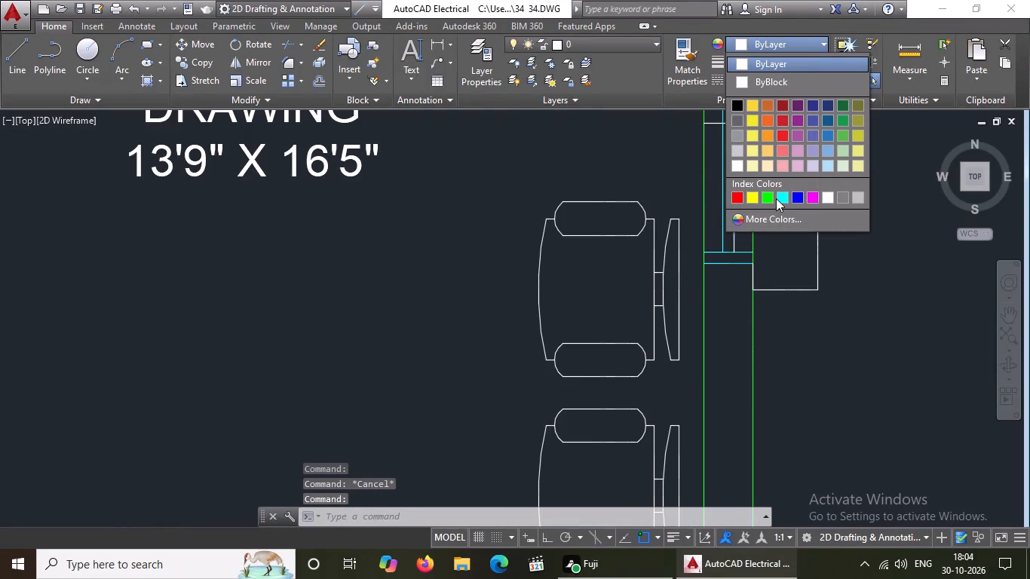
click(779, 197)
key(Escape)
Set the short dividing line in the middle of the drawing room's east wall window to cyan.
scroll(746, 214, down, 3)
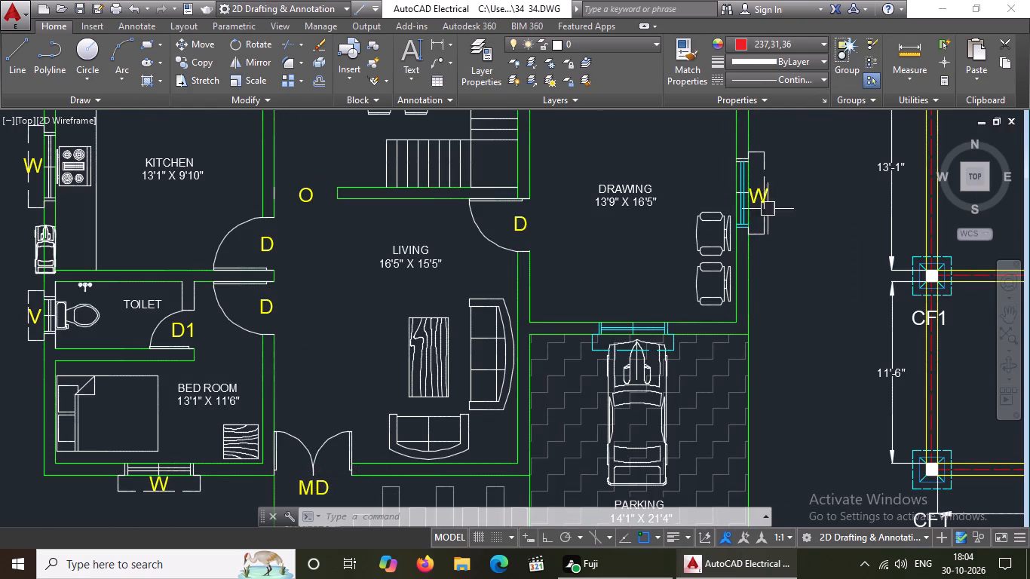
scroll(758, 222, up, 3)
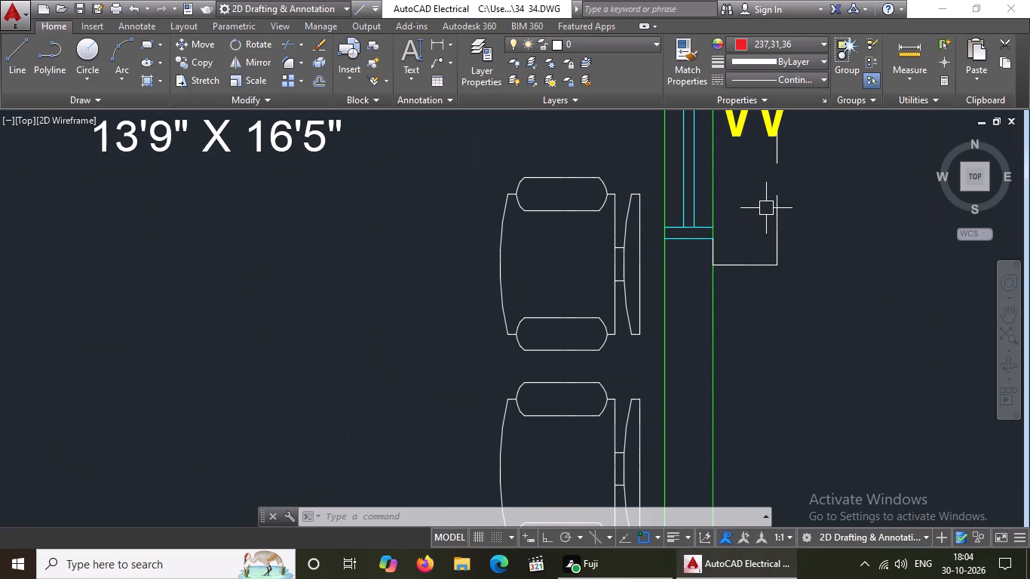
scroll(732, 244, down, 2)
scroll(707, 167, up, 2)
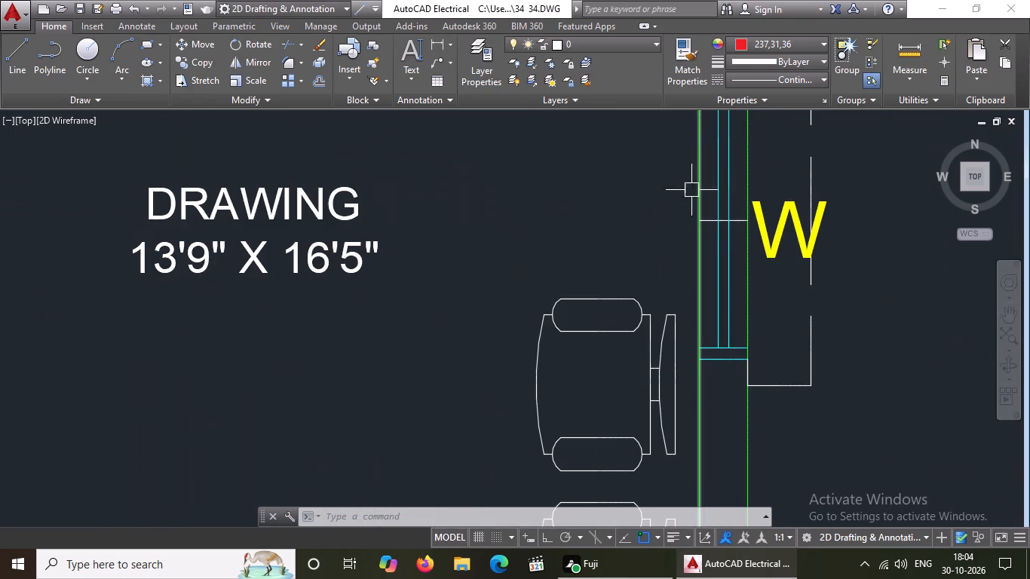
drag(679, 196, 688, 200)
click(771, 244)
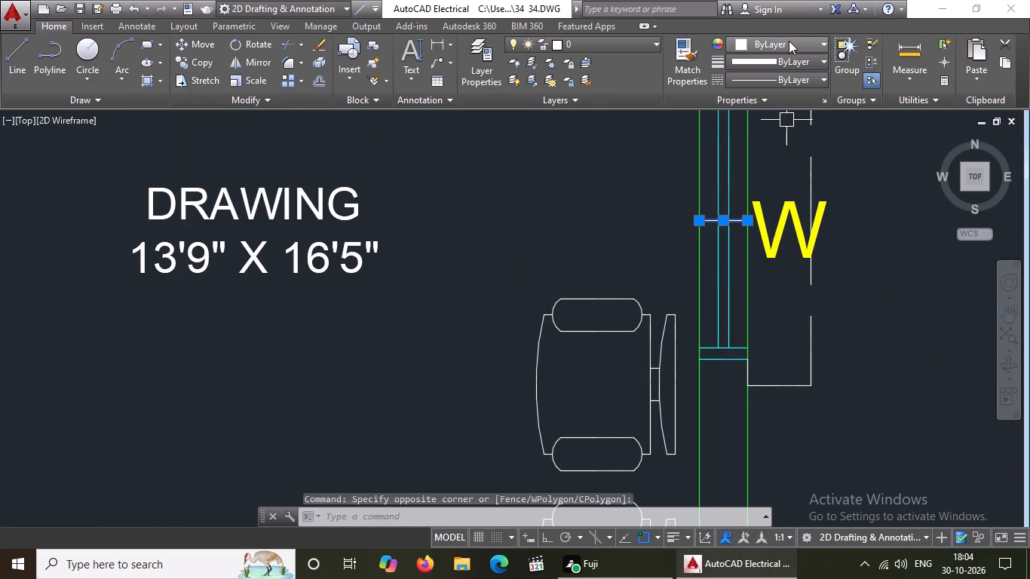
click(789, 40)
click(785, 198)
key(Escape)
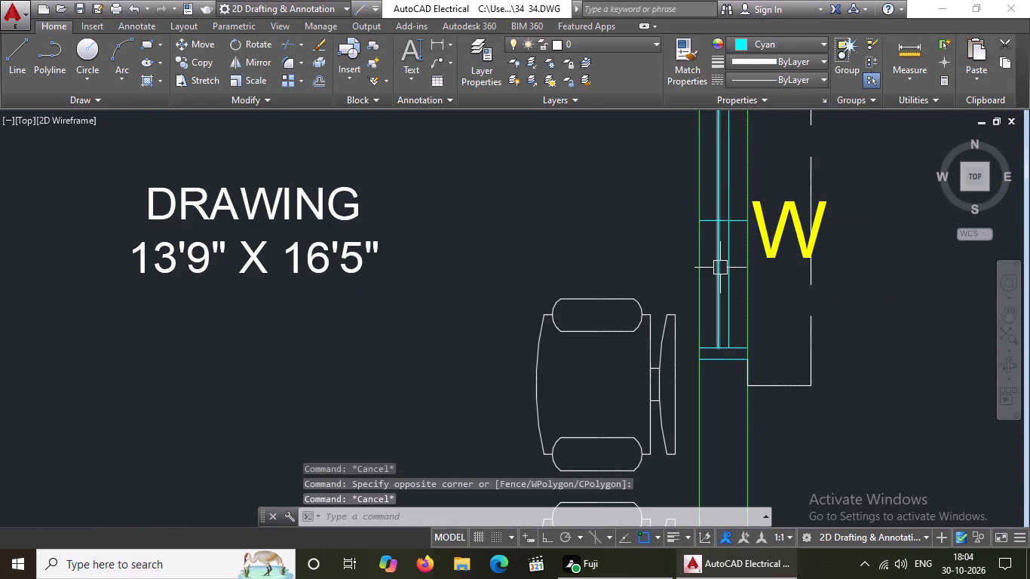
Set the short frame lines at the north end of the drawing room's east wall window to cyan.
scroll(720, 268, down, 2)
click(699, 185)
click(741, 217)
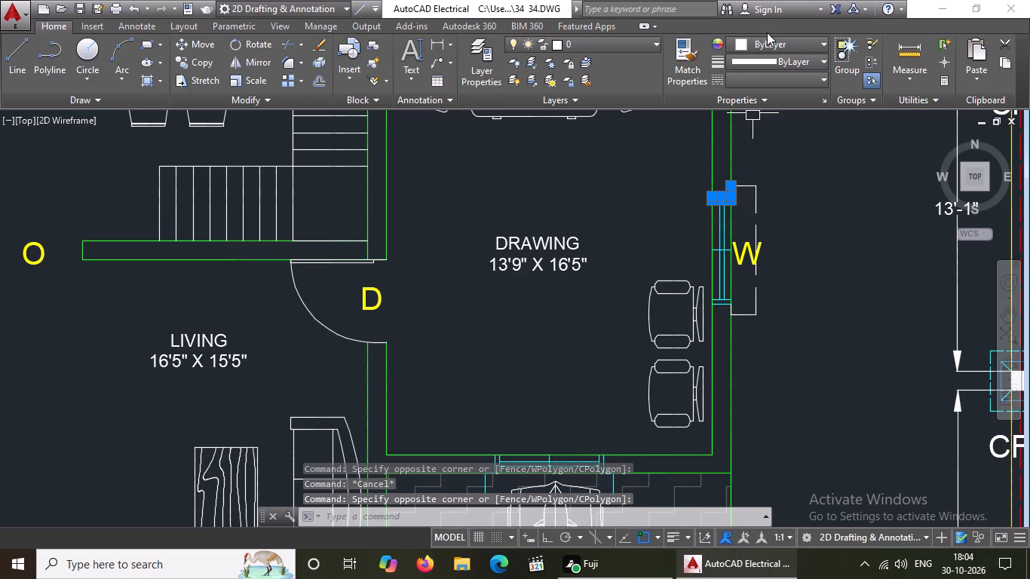
click(767, 44)
click(780, 198)
key(Escape)
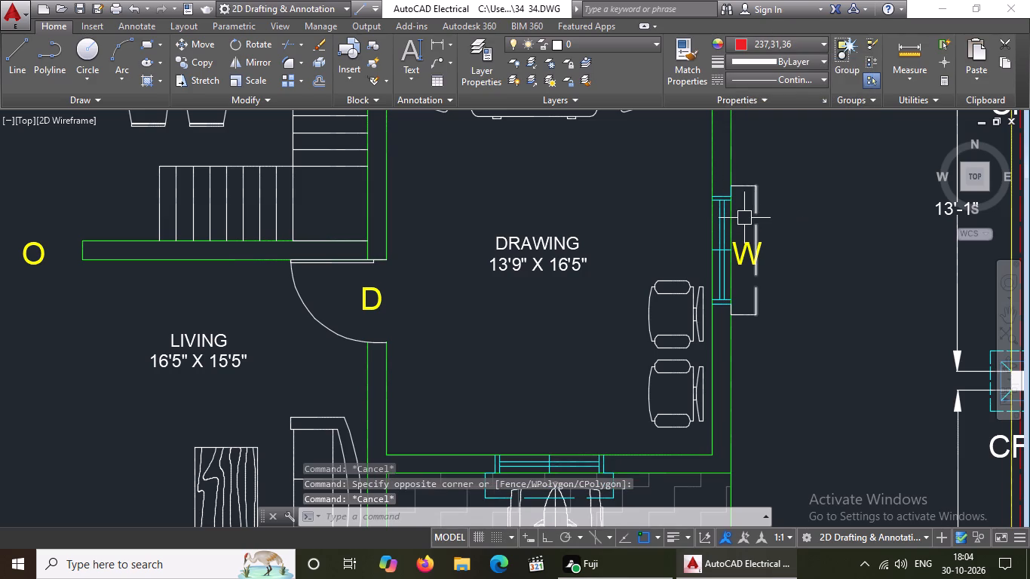
scroll(775, 180, down, 2)
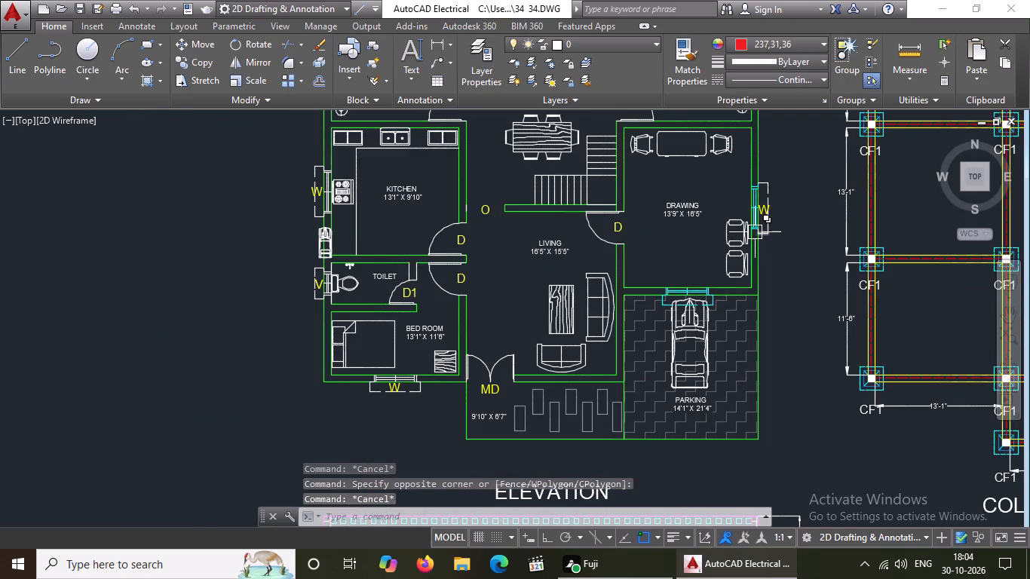
Set the dashed projection outline outside the drawing room's east wall window, together with its W label, to cyan.
scroll(756, 220, up, 4)
scroll(751, 167, down, 2)
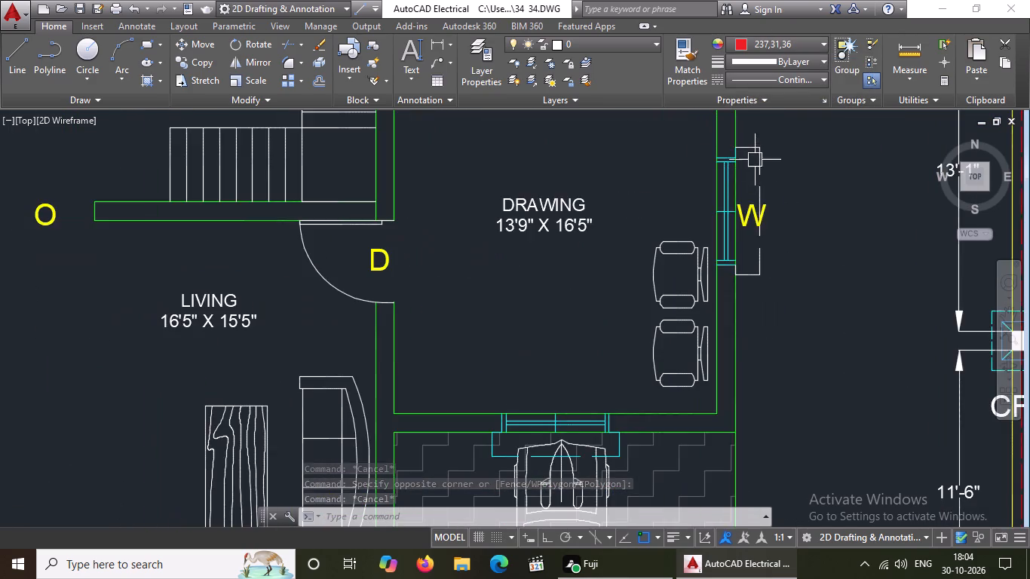
scroll(739, 130, up, 2)
click(710, 150)
scroll(819, 292, down, 3)
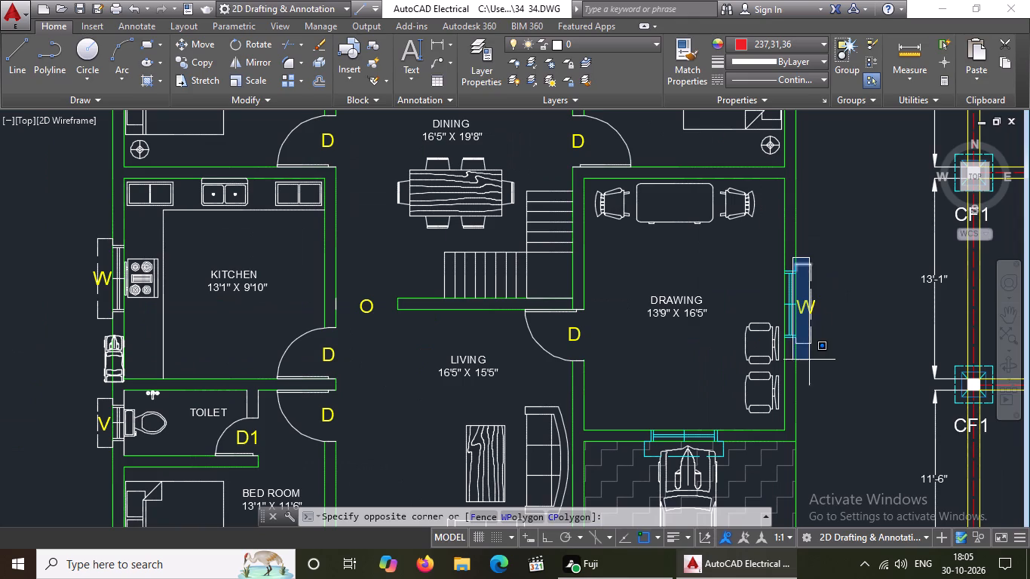
click(826, 361)
click(781, 46)
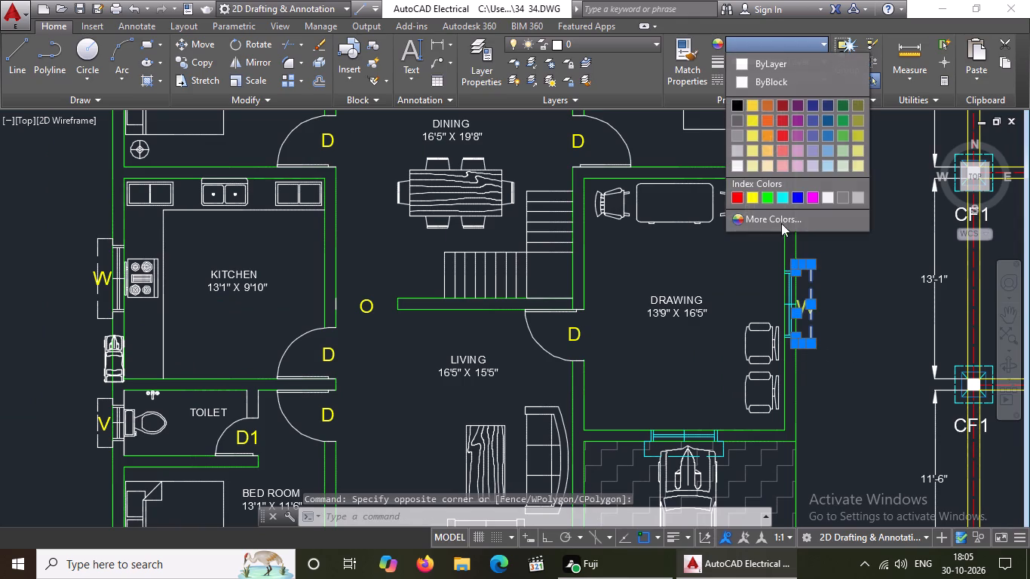
click(779, 192)
key(Escape)
Set the W label of the drawing room's east wall window to yellow.
scroll(822, 336, up, 2)
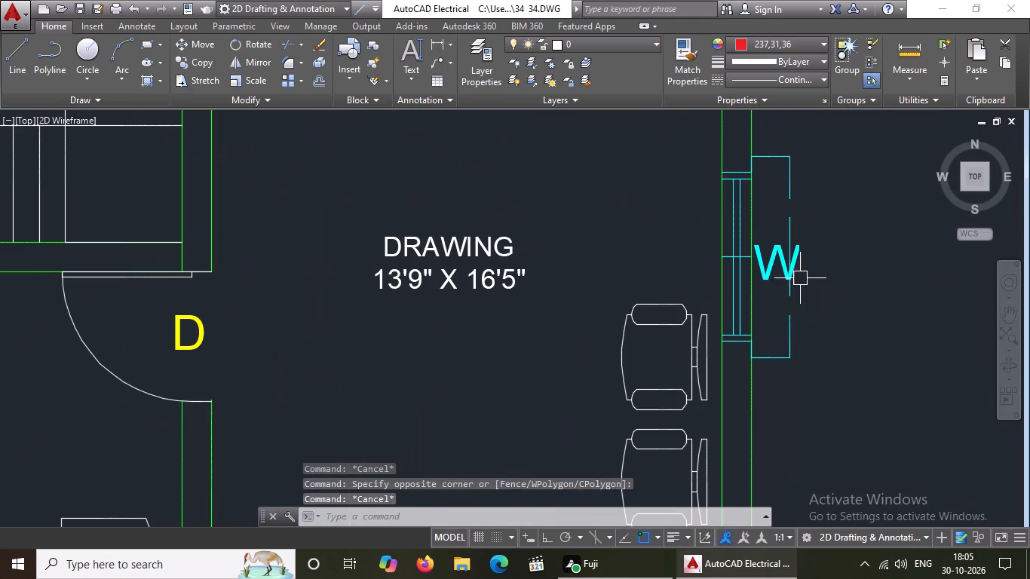
click(778, 252)
click(784, 38)
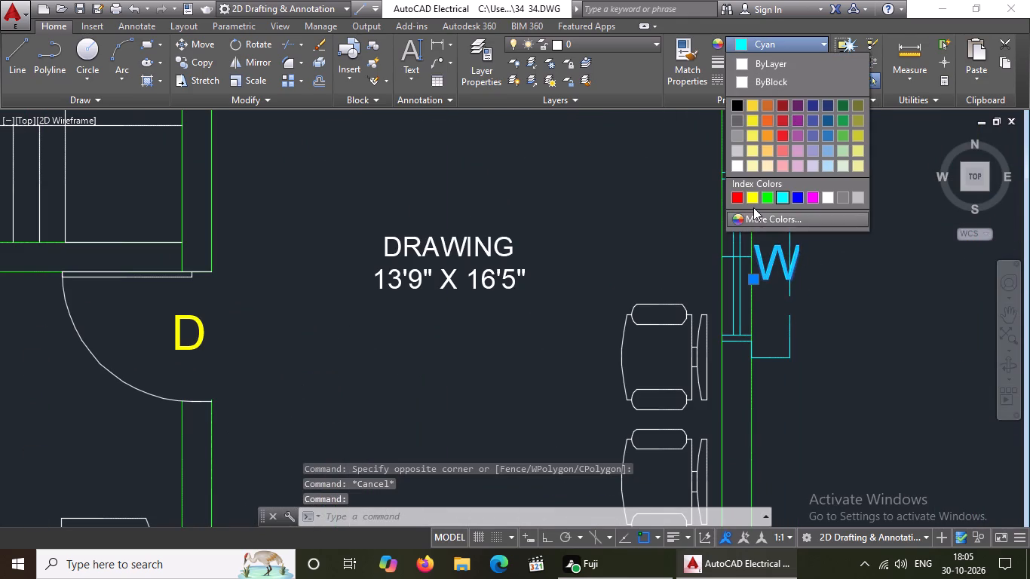
click(750, 197)
key(Escape)
Set the two short frame lines at the south end of the north-east bedroom's east wall window to cyan.
scroll(787, 314, down, 4)
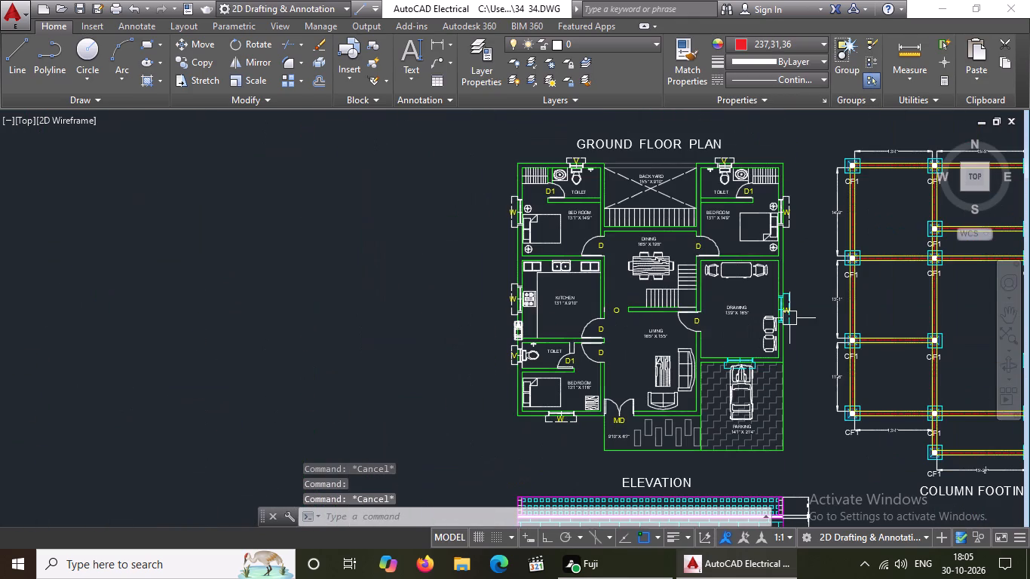
scroll(785, 212, up, 6)
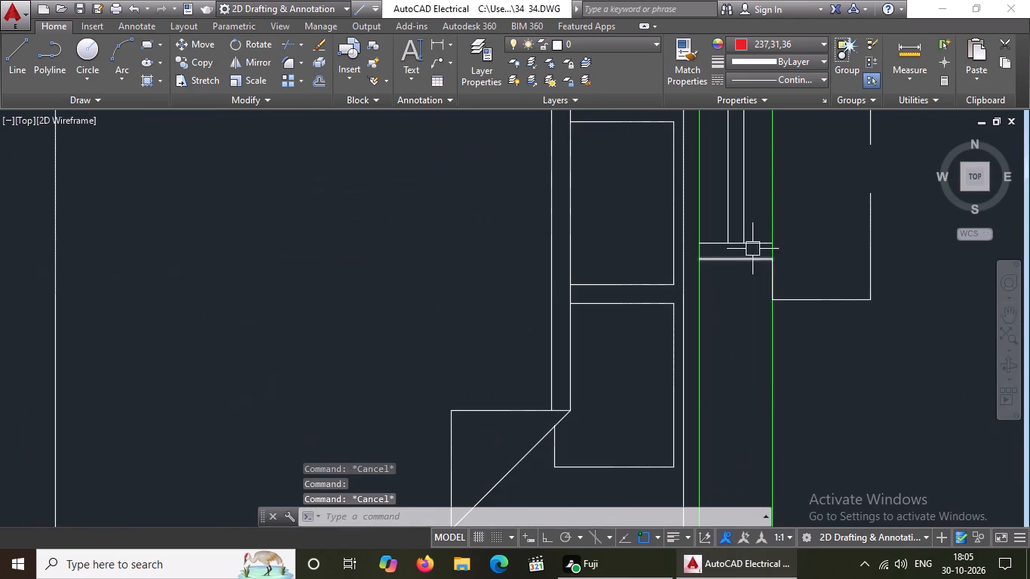
scroll(697, 236, up, 1)
click(687, 235)
double_click(857, 310)
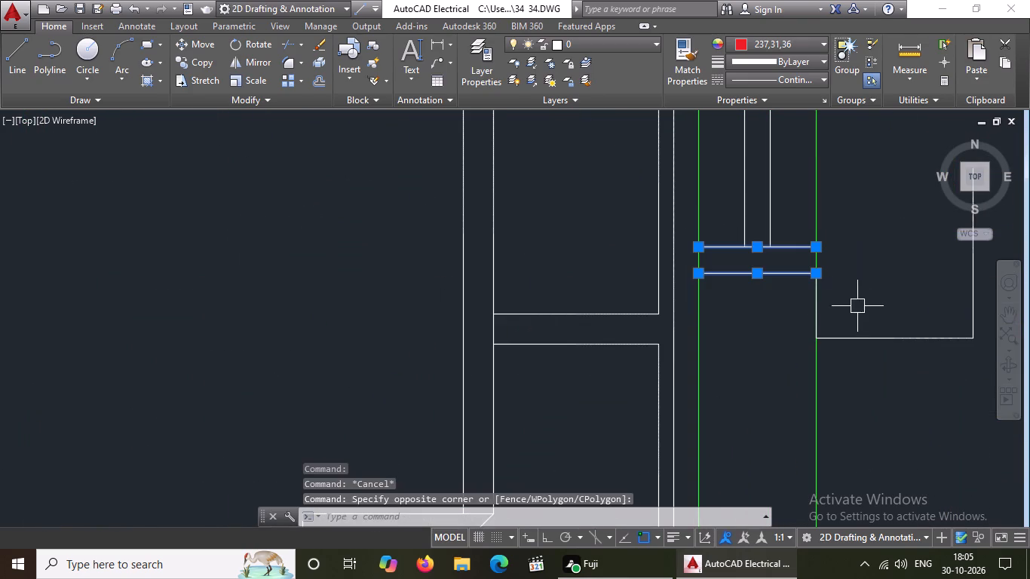
click(808, 39)
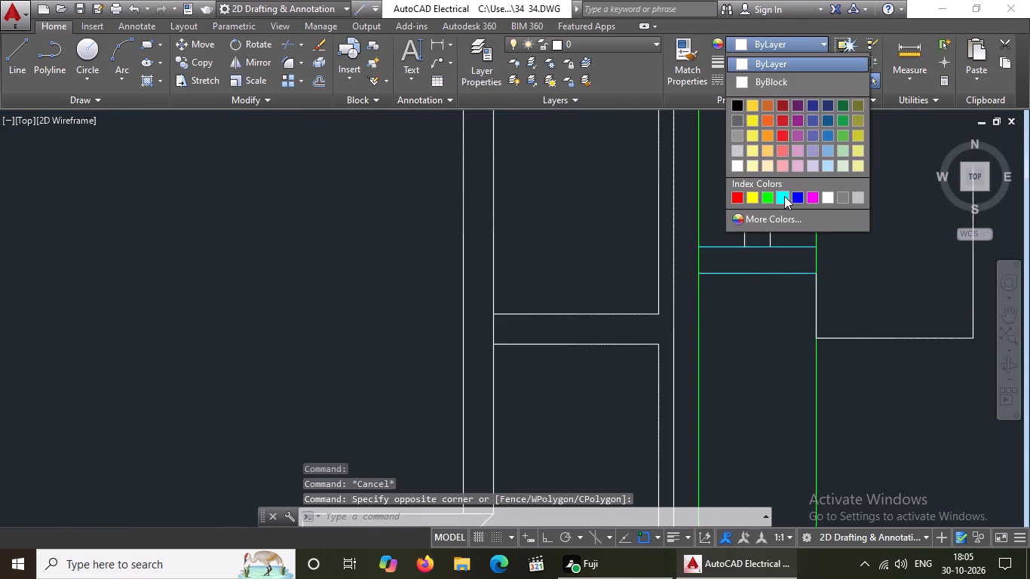
click(783, 195)
key(Escape)
Set the two long glazing lines of the north-east bedroom's east wall window to cyan.
click(750, 219)
click(792, 44)
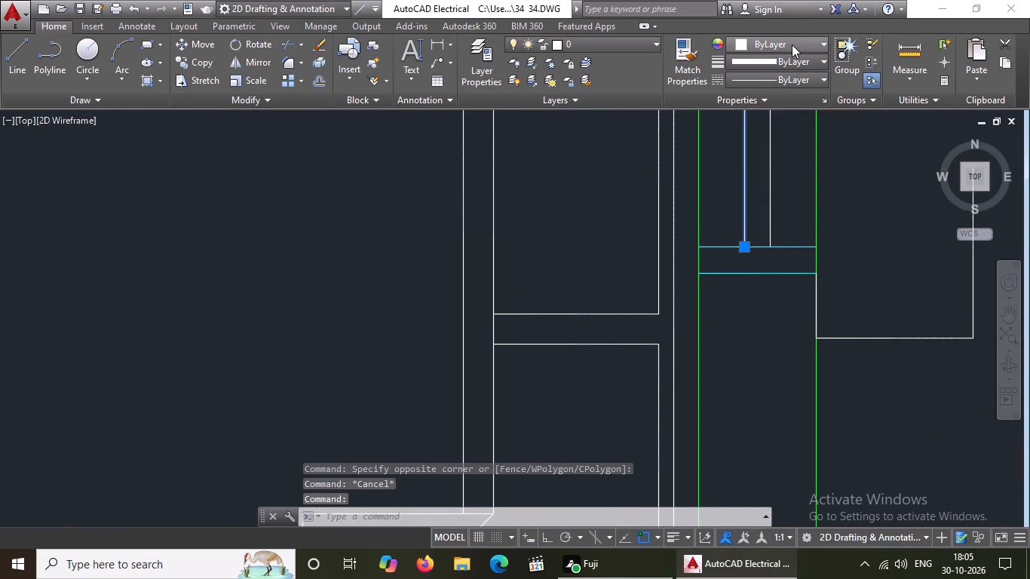
click(783, 196)
key(Escape)
click(767, 219)
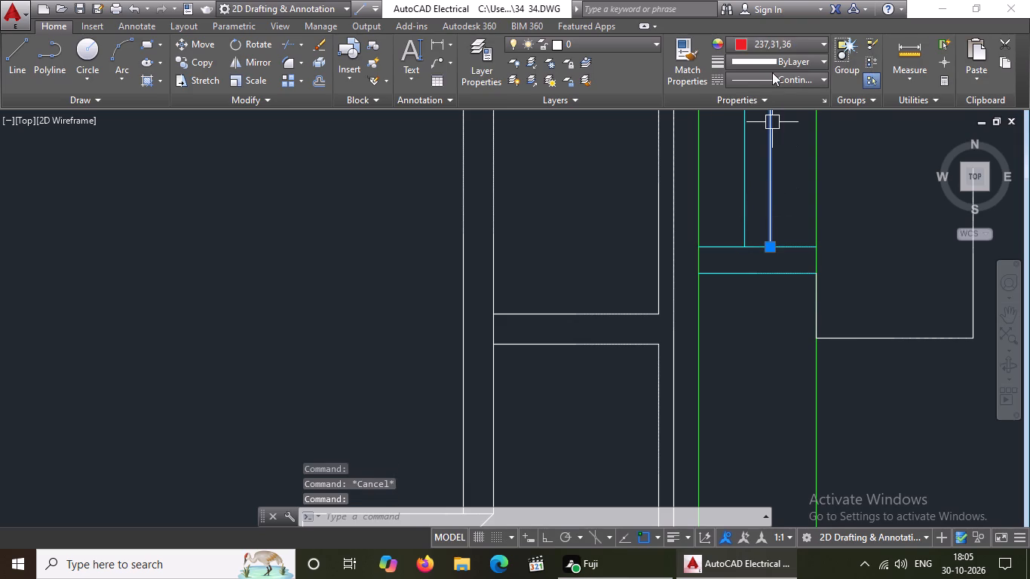
click(779, 41)
click(783, 196)
key(Escape)
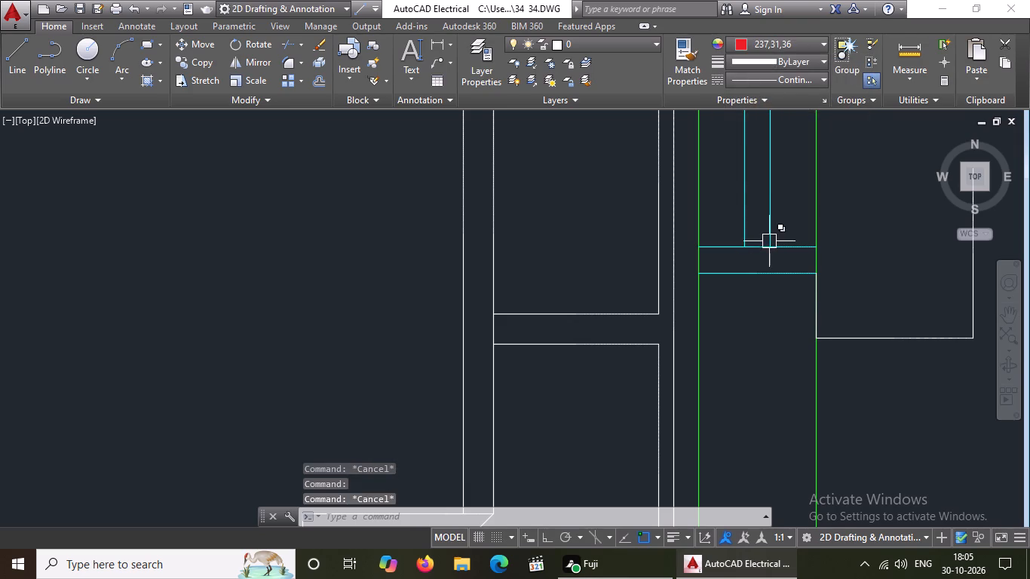
Set the short dividing line in the middle of the north-east bedroom's east wall window to cyan.
scroll(769, 241, down, 3)
scroll(741, 156, up, 2)
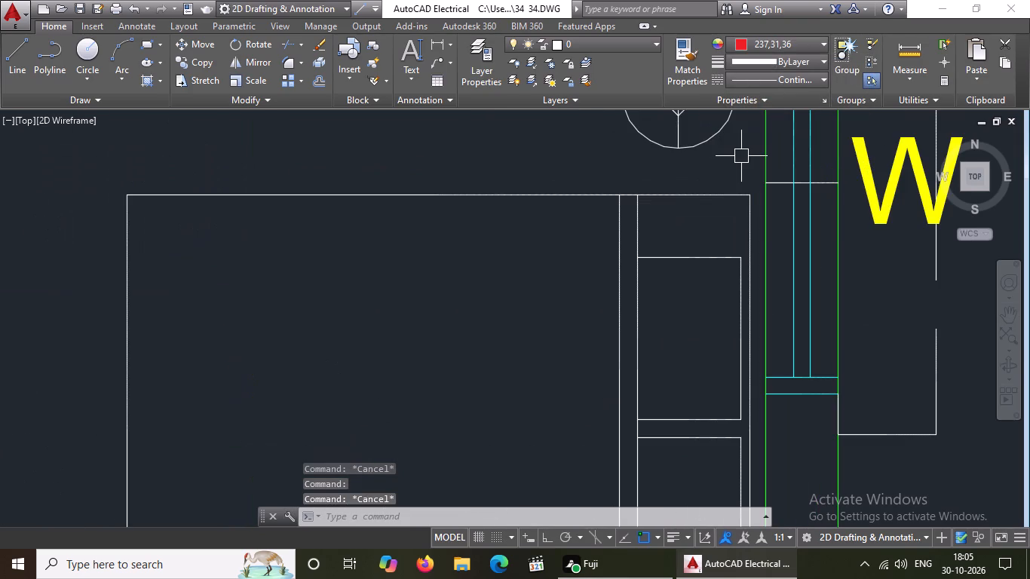
click(741, 156)
click(869, 241)
click(799, 50)
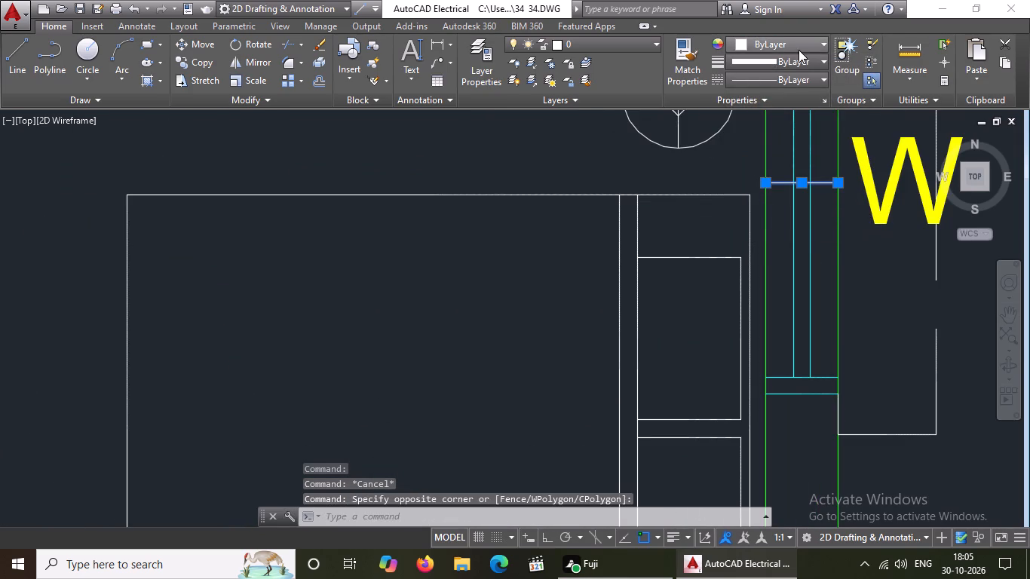
click(783, 195)
key(Escape)
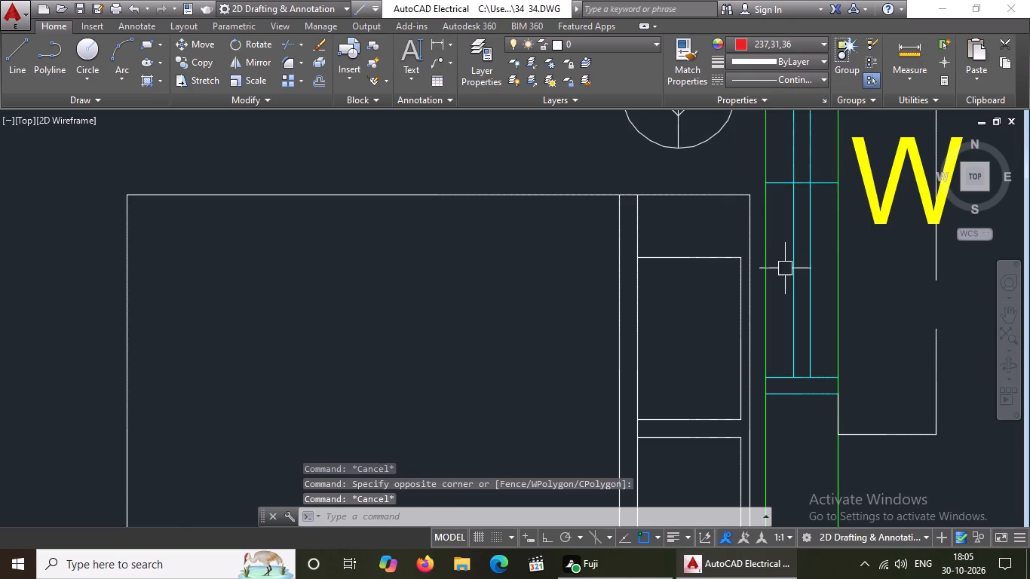
Set the short frame lines at the north end of the north-east bedroom's east wall window to cyan.
scroll(785, 268, down, 4)
scroll(800, 224, up, 2)
click(734, 216)
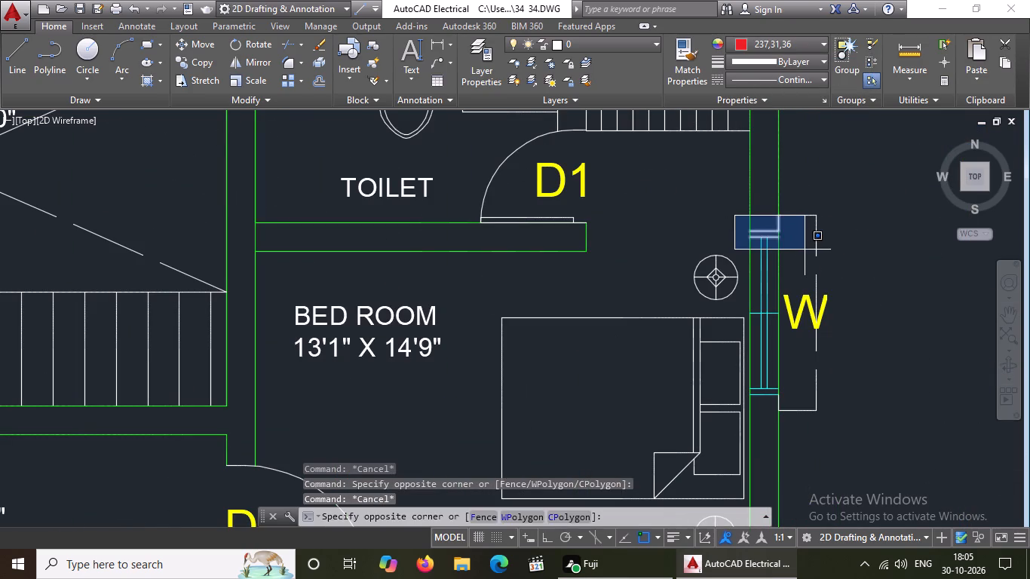
click(805, 250)
click(811, 43)
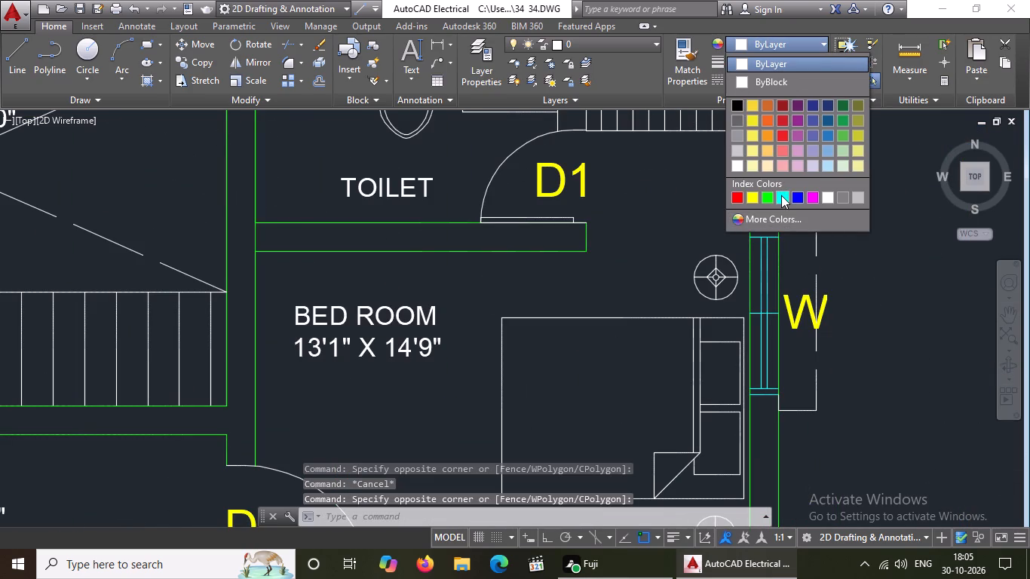
double_click(781, 196)
key(Escape)
Set the dashed projection outline outside the north-east bedroom's east wall window, together with its W label, to cyan.
scroll(818, 214, down, 1)
scroll(866, 284, up, 2)
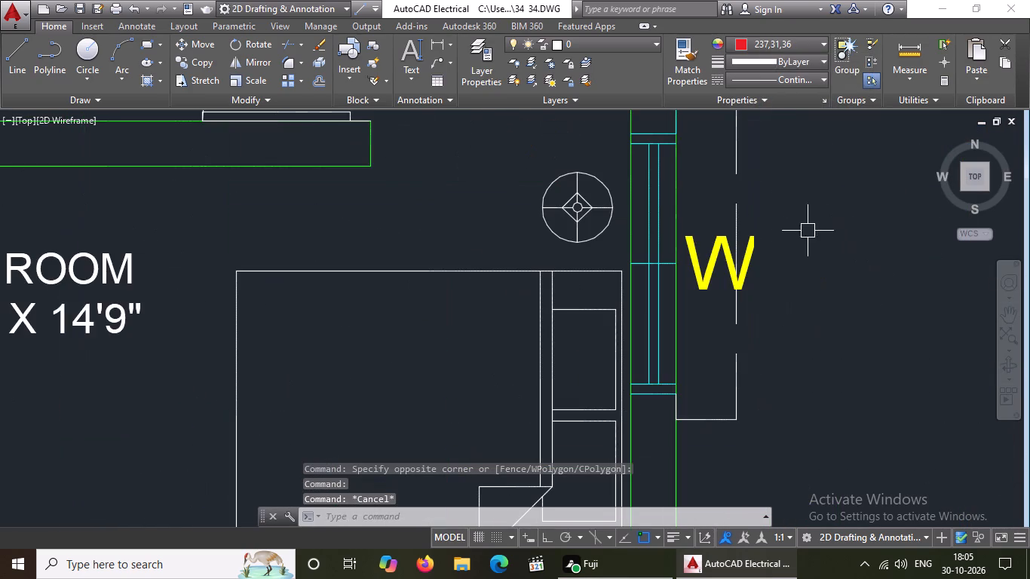
scroll(733, 200, down, 1)
drag(684, 135, 692, 152)
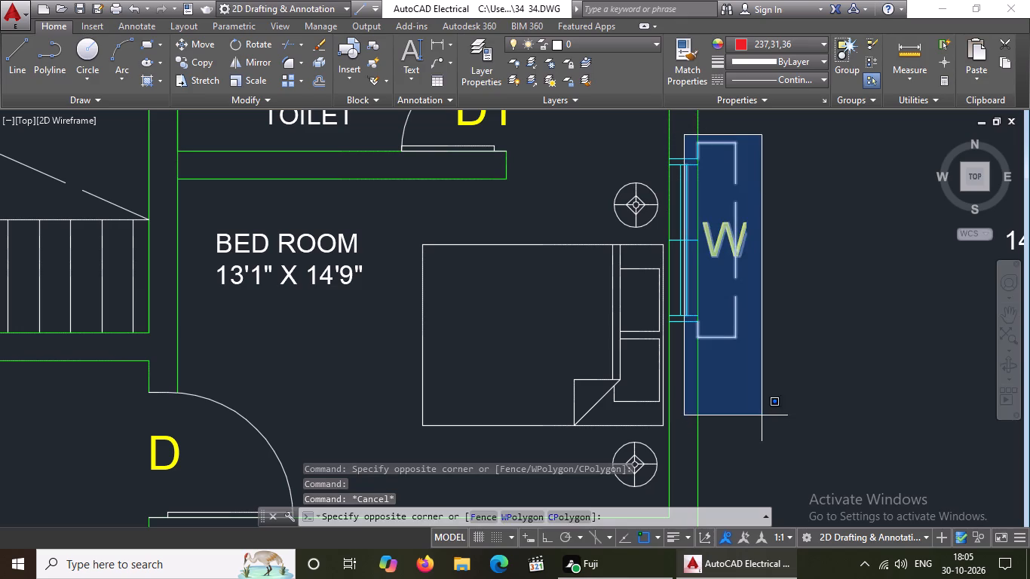
click(768, 387)
click(797, 40)
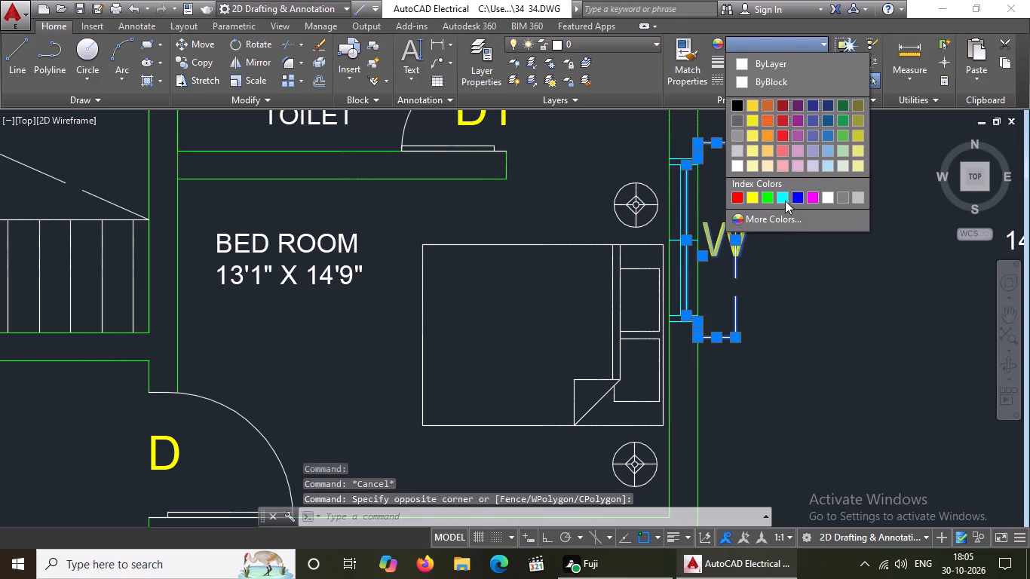
click(784, 198)
key(Escape)
Set the W label of the north-east bedroom's east wall window to yellow.
click(713, 243)
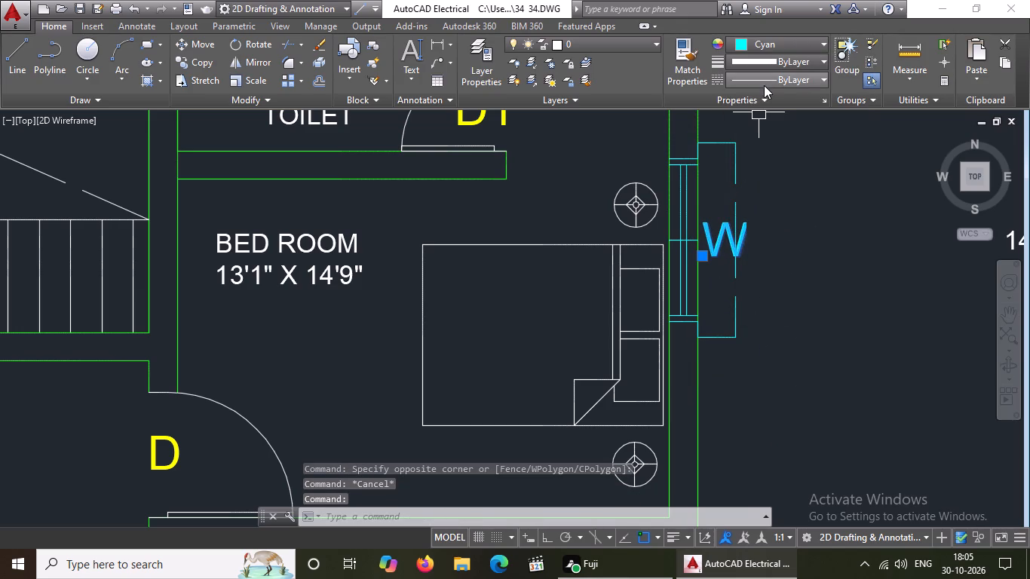
click(771, 38)
click(754, 197)
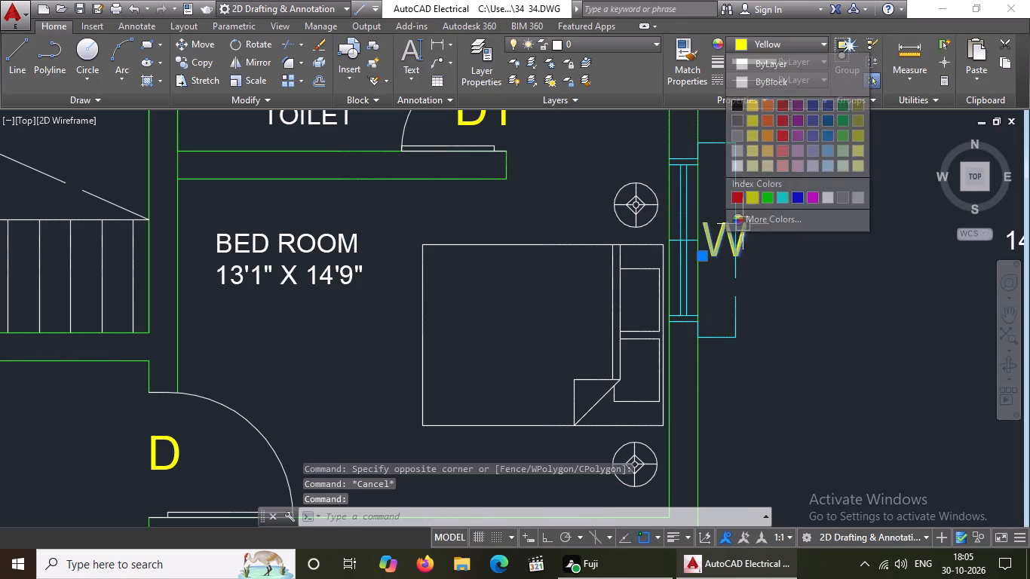
key(Escape)
Set the two short frame lines at the west end of the north-east toilet's ventilator to cyan.
scroll(735, 348, down, 2)
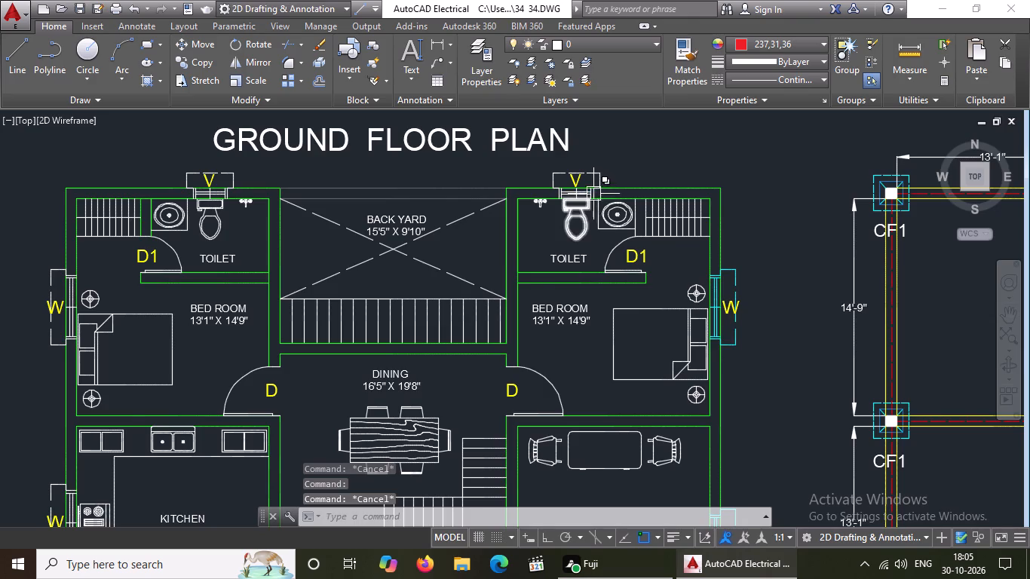
scroll(593, 194, up, 1)
scroll(532, 181, up, 4)
click(529, 185)
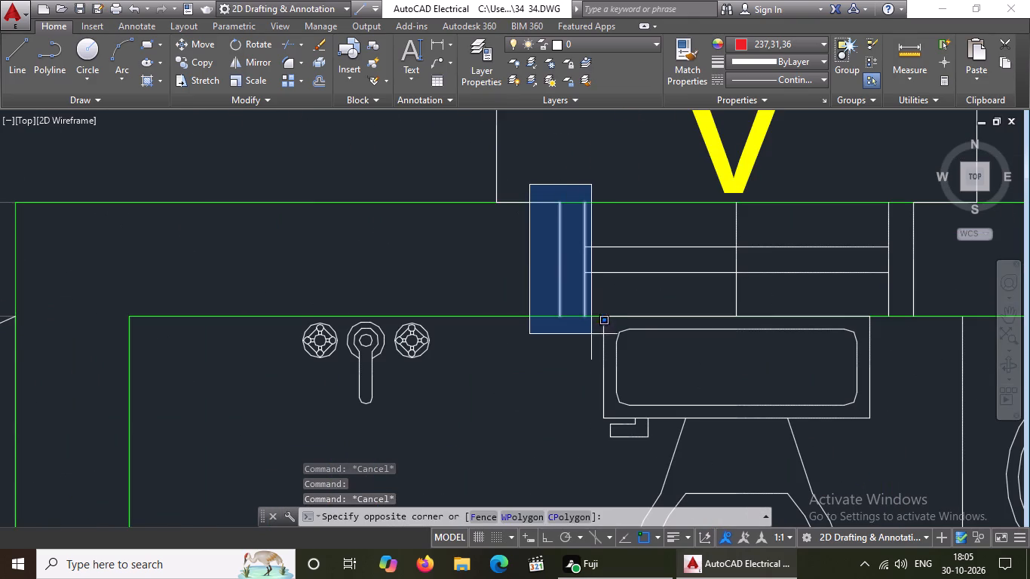
click(599, 340)
click(759, 44)
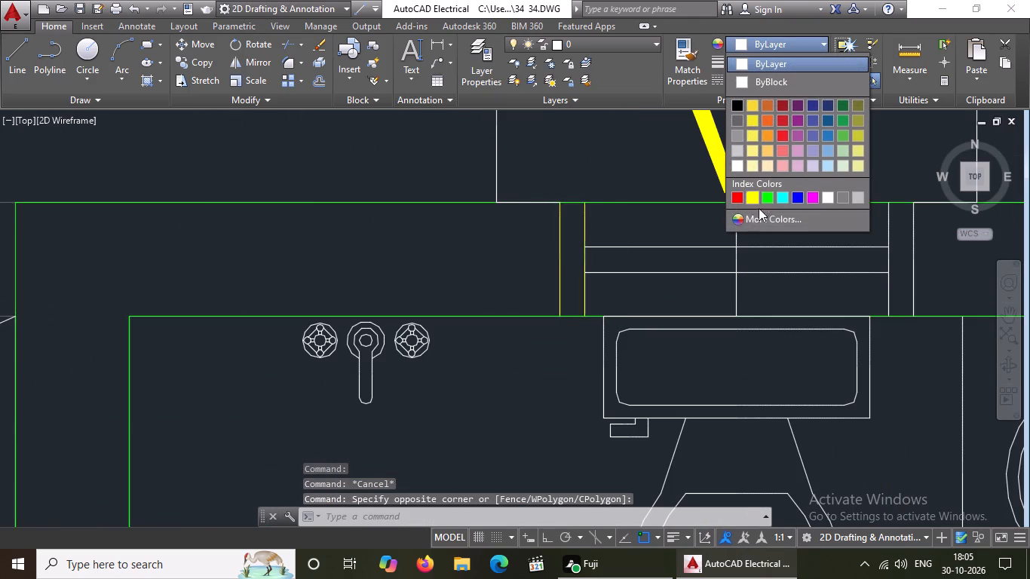
click(780, 192)
key(Escape)
Set the two long glazing lines of the north-east toilet's ventilator to cyan.
click(677, 268)
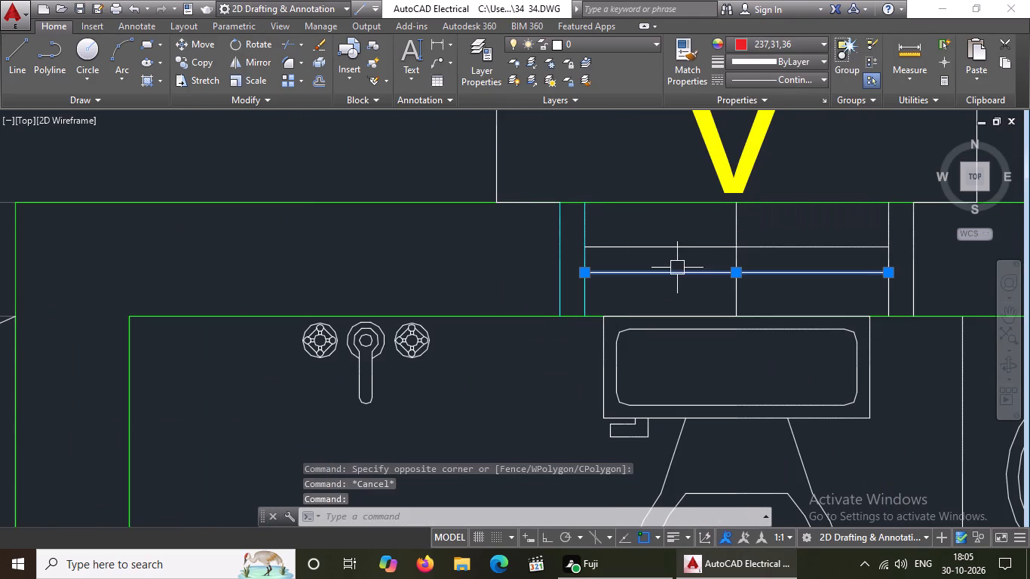
click(812, 44)
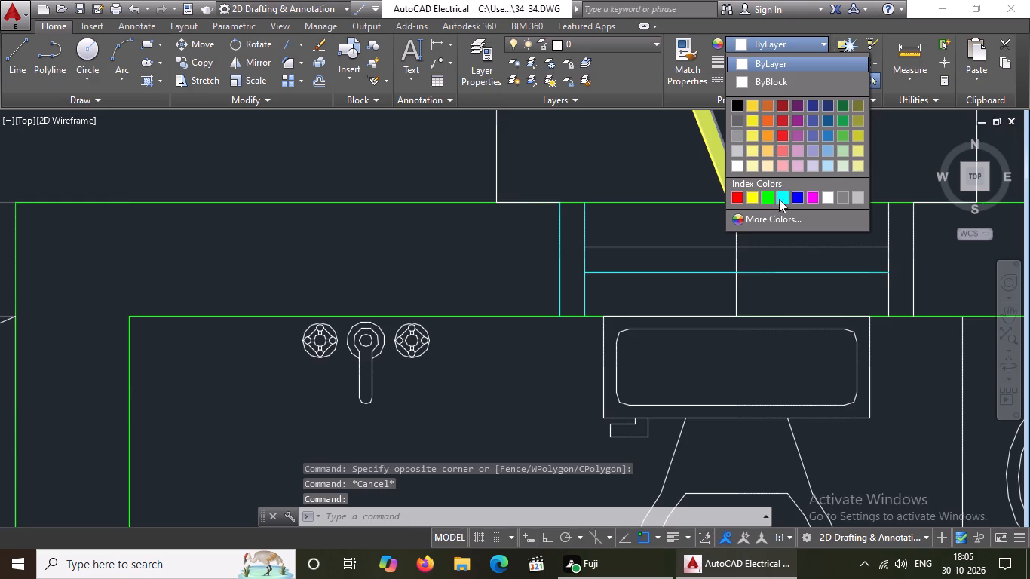
click(781, 198)
key(Escape)
click(759, 247)
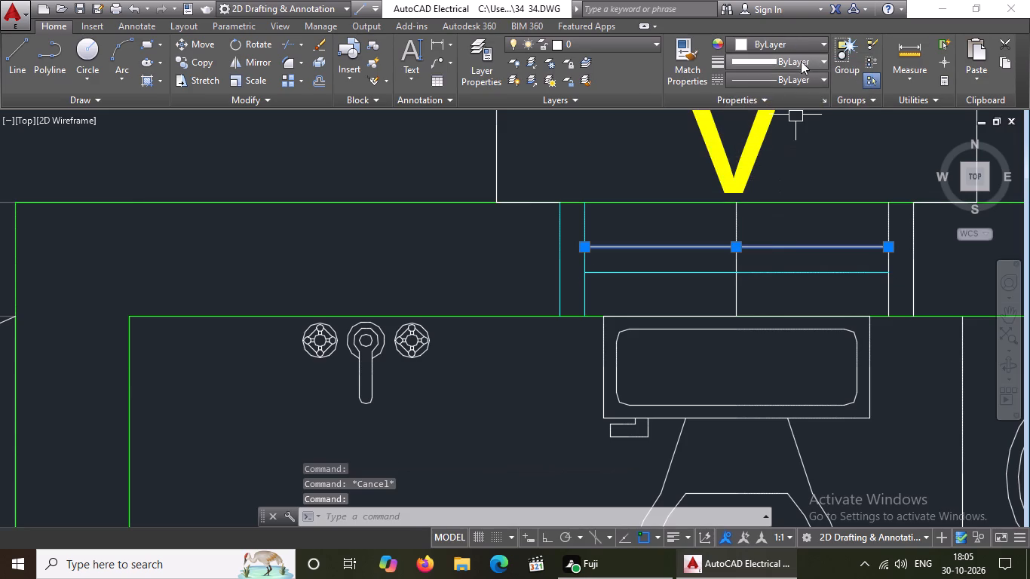
click(795, 47)
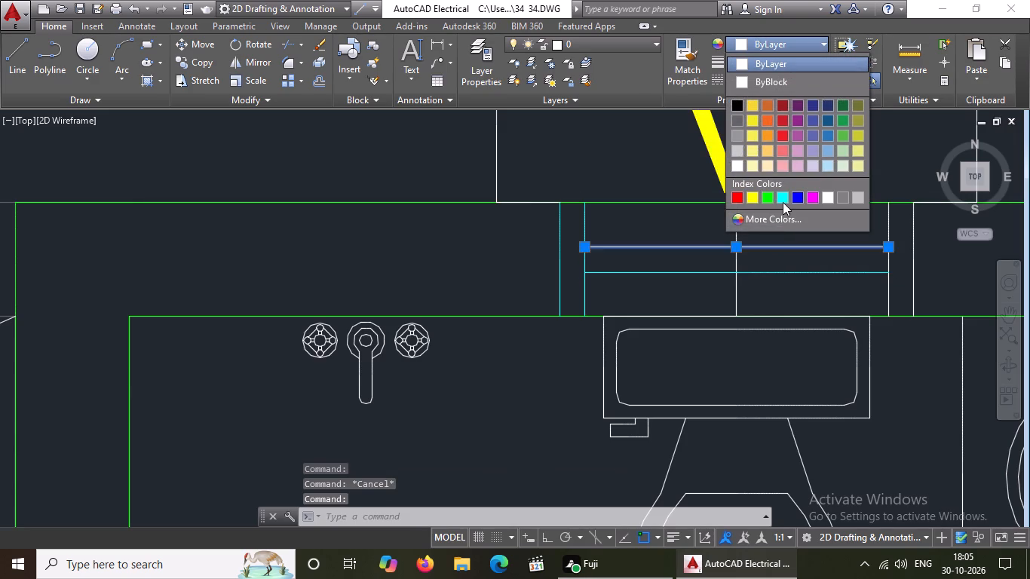
click(783, 201)
key(Escape)
Set the short dividing line in the middle of the north-east toilet's ventilator to cyan.
double_click(731, 299)
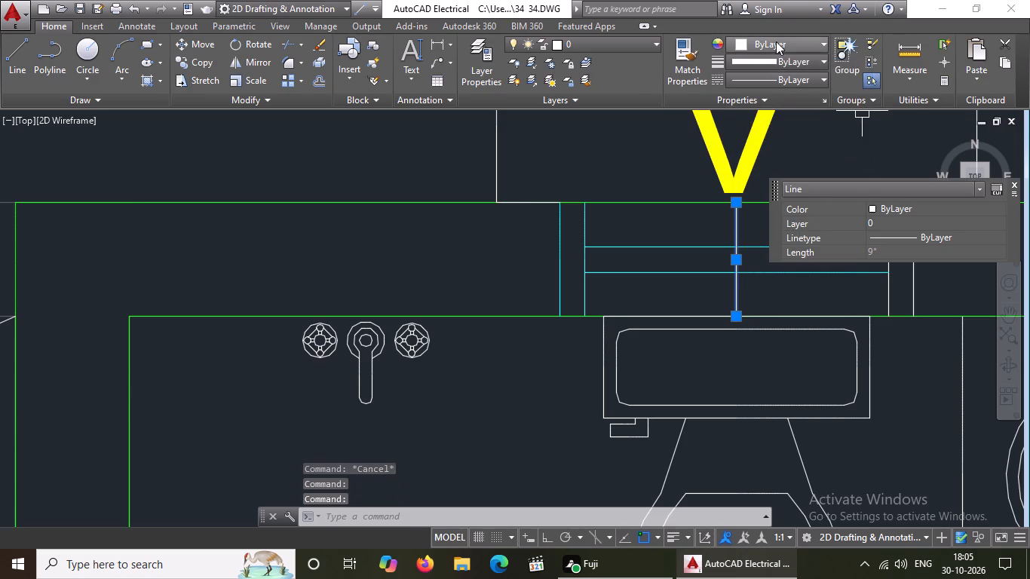
click(776, 41)
click(783, 196)
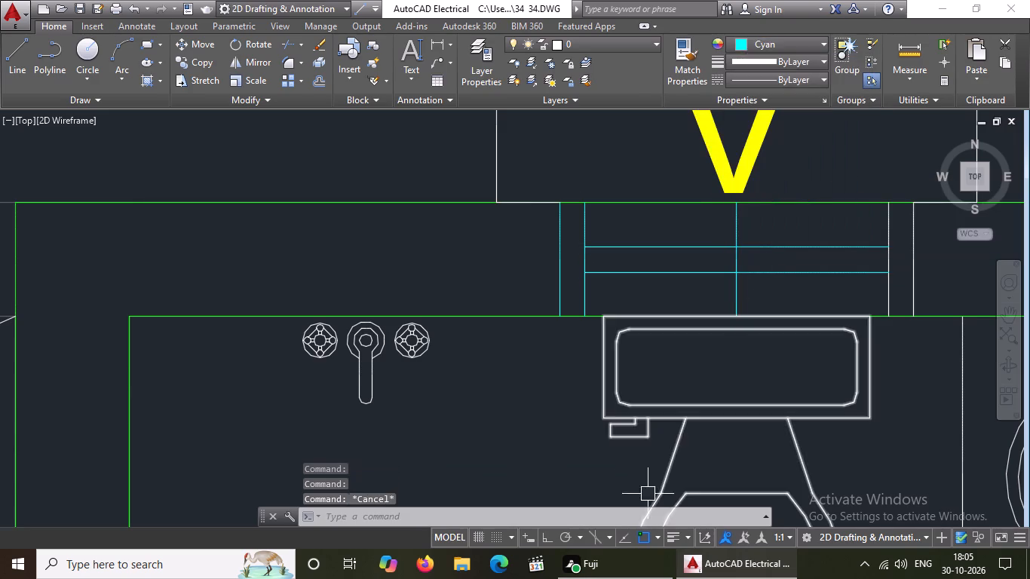
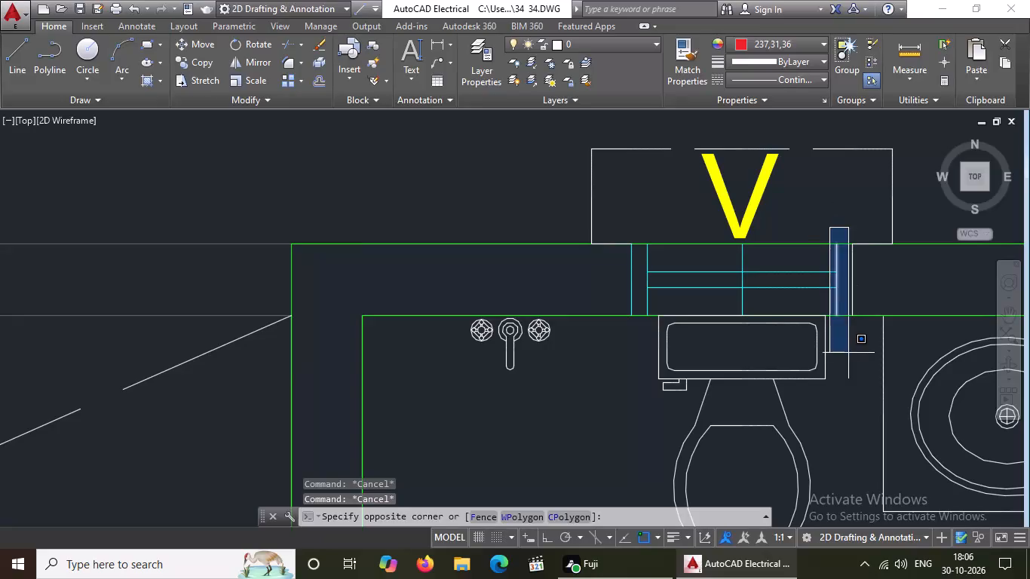
Set the two east jamb lines of the ventilator in the east toilet's north wall to cyan.
click(848, 354)
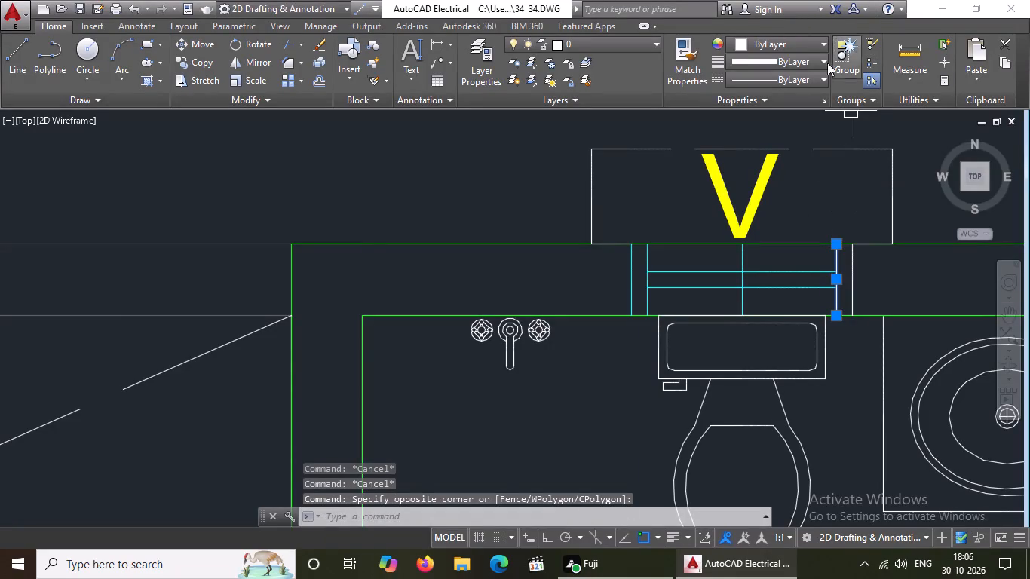
click(777, 35)
double_click(777, 43)
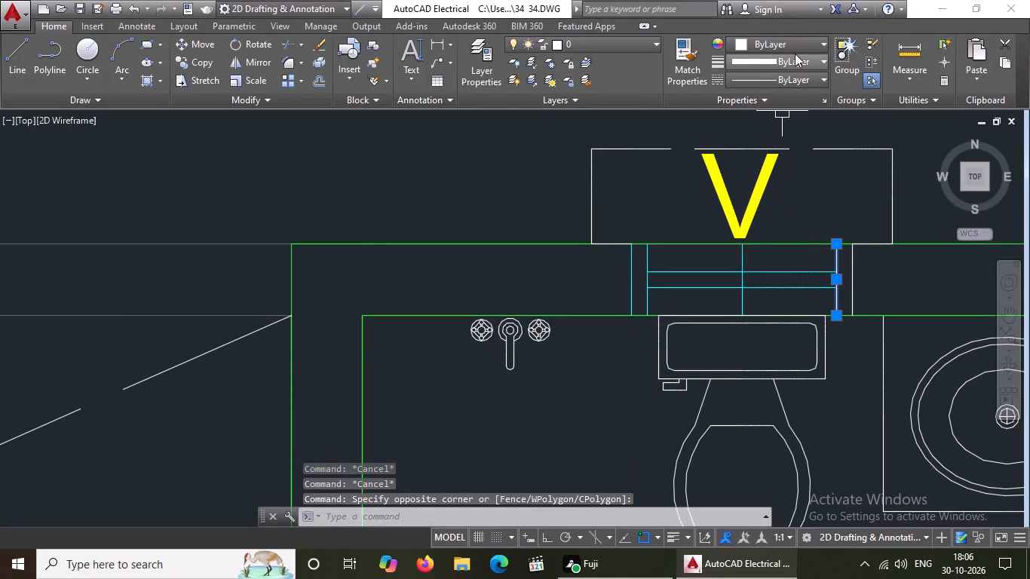
click(796, 50)
click(783, 192)
key(Escape)
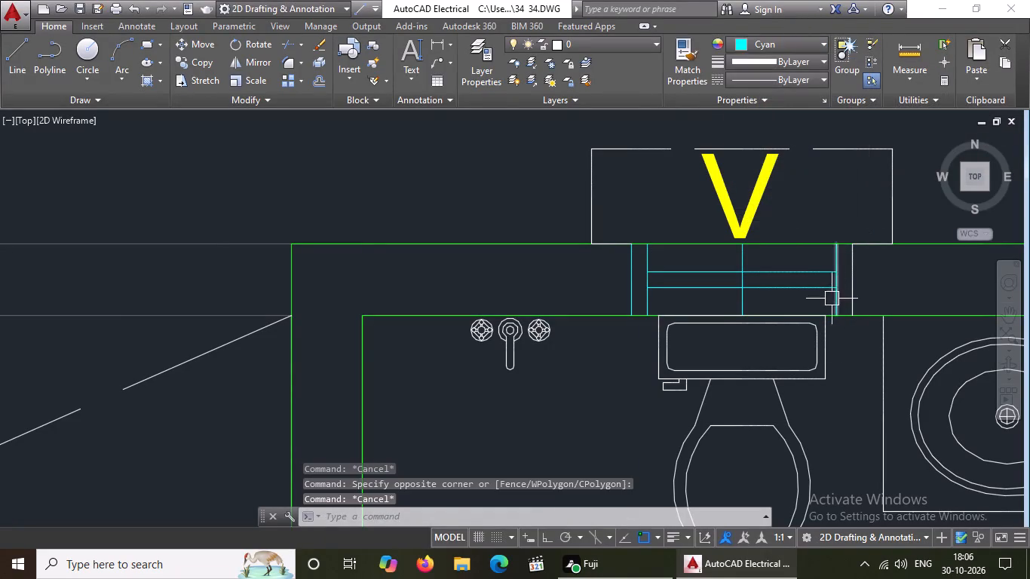
click(832, 215)
click(866, 355)
click(822, 44)
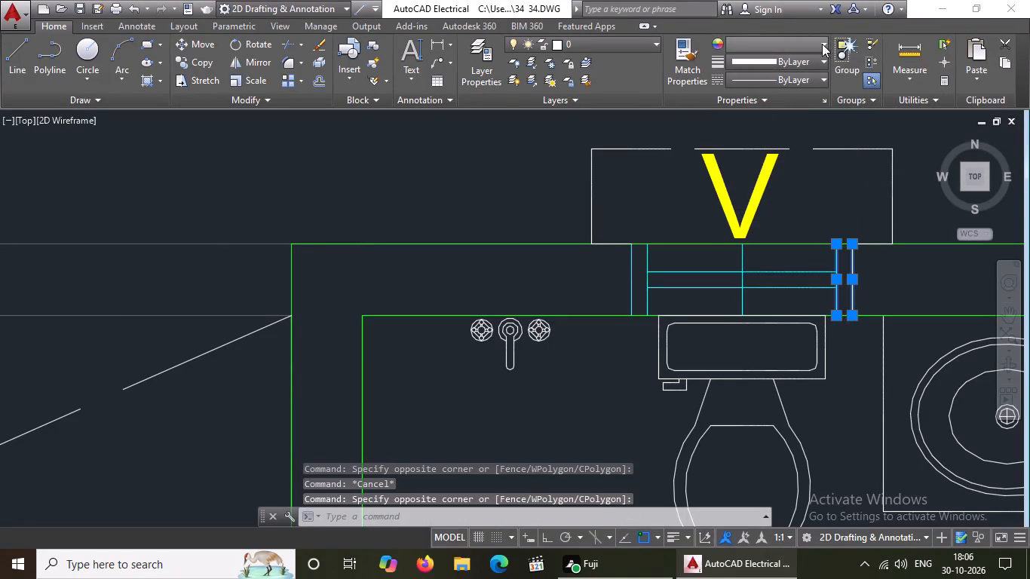
click(782, 195)
key(Escape)
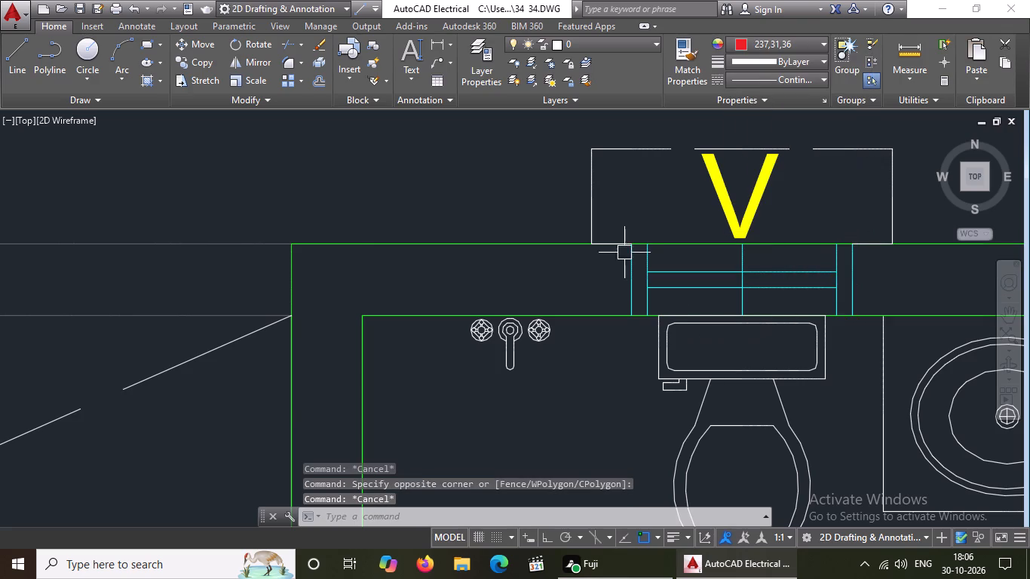
Set the east toilet ventilator's projecting outline outside the wall to cyan, with its V label in yellow.
drag(547, 116, 581, 147)
click(913, 271)
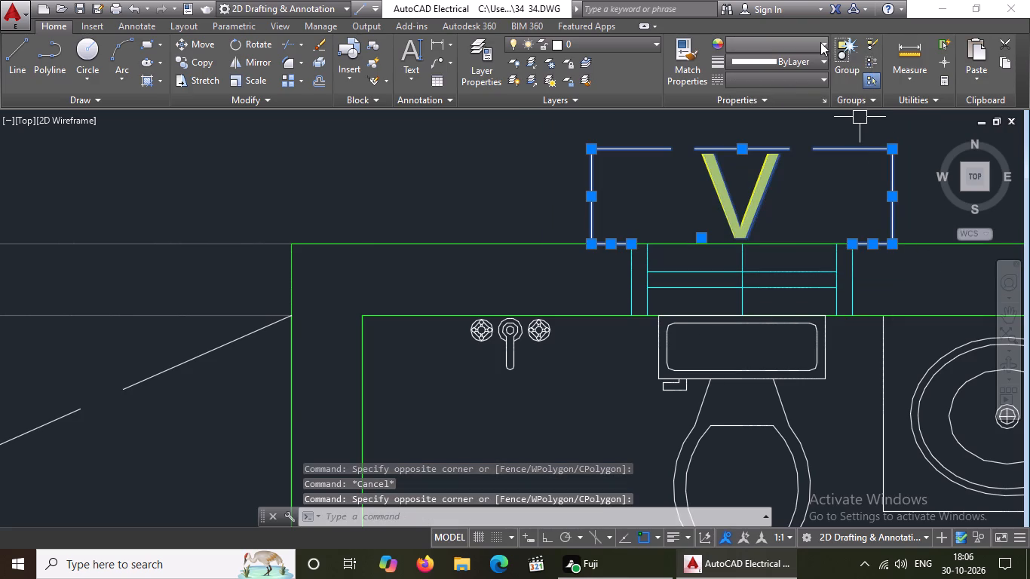
click(820, 42)
click(781, 196)
key(Escape)
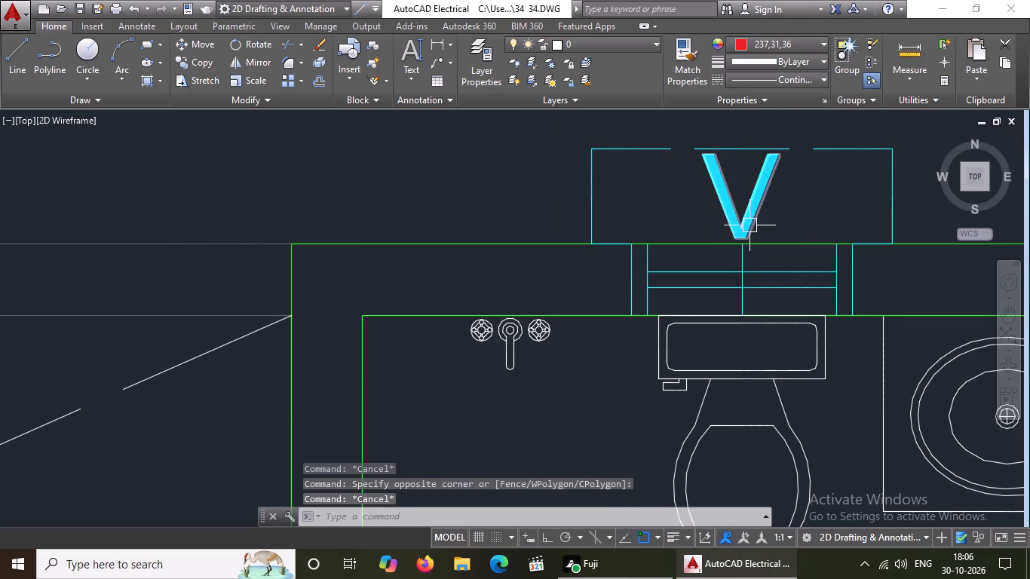
drag(756, 219, 757, 210)
click(789, 43)
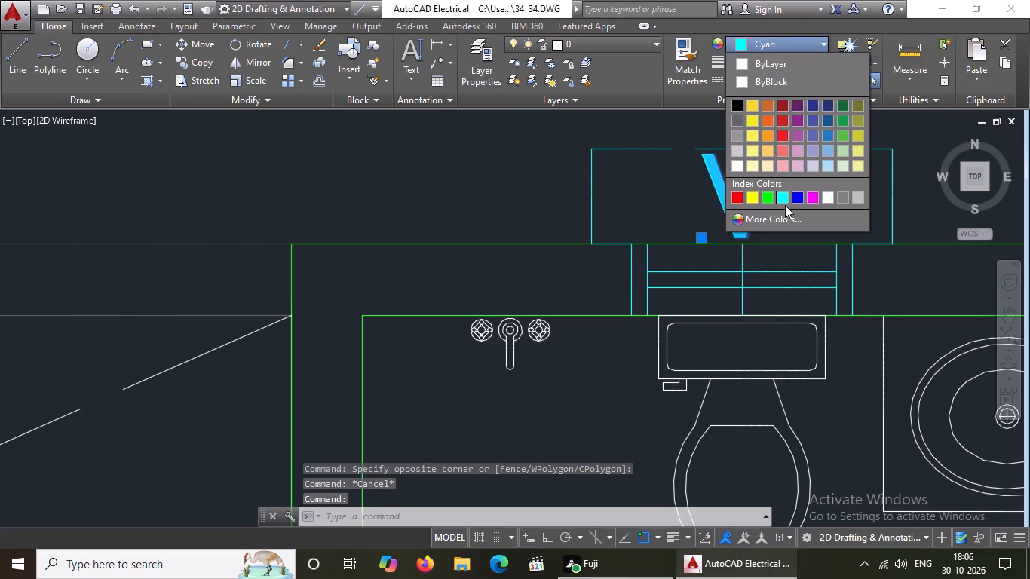
click(752, 199)
key(Escape)
Set the two west jamb lines of the west toilet's ventilator to cyan.
scroll(730, 248, down, 3)
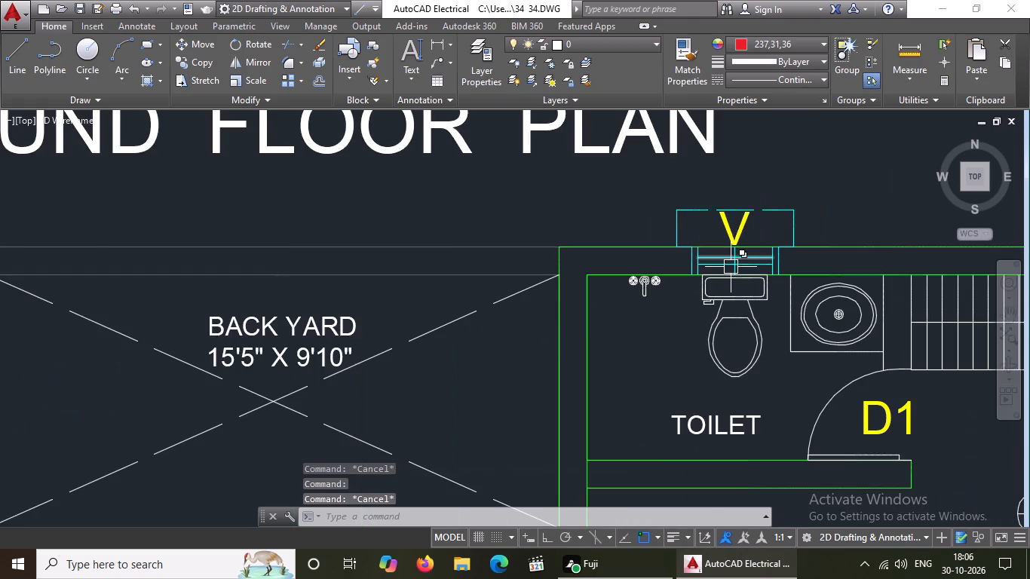
scroll(731, 268, down, 3)
key(Escape)
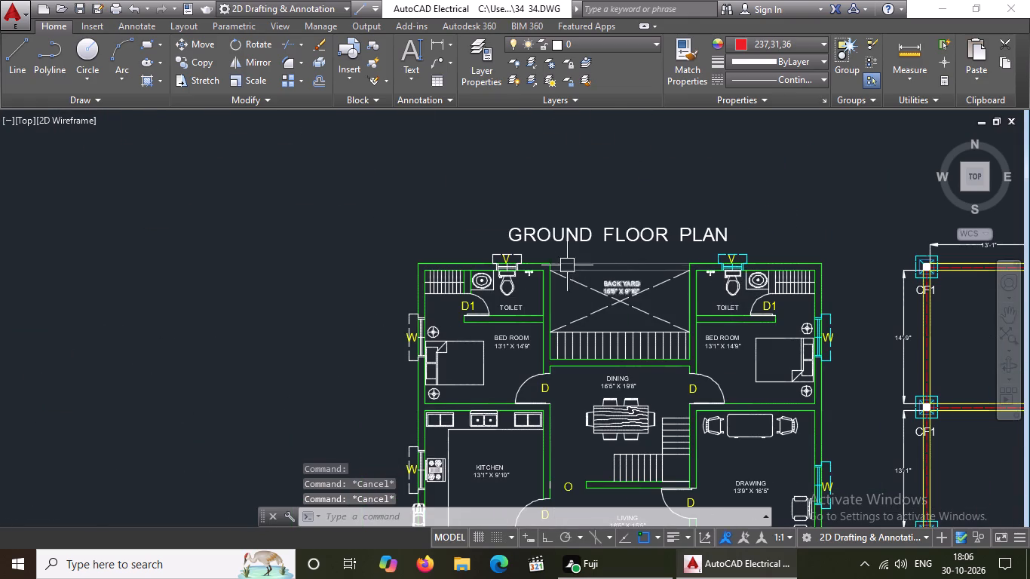
scroll(504, 258, up, 4)
click(428, 259)
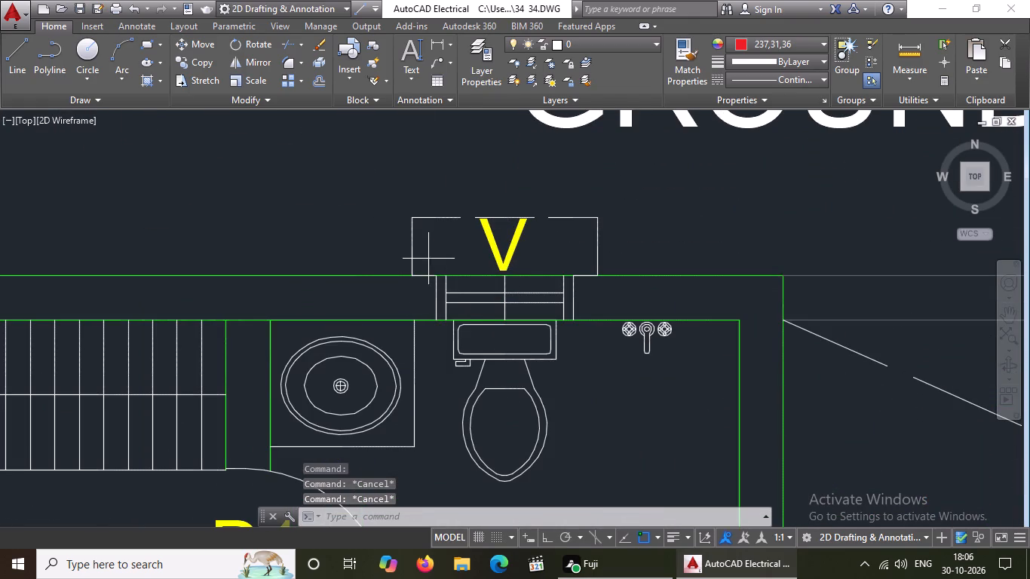
click(455, 343)
click(757, 44)
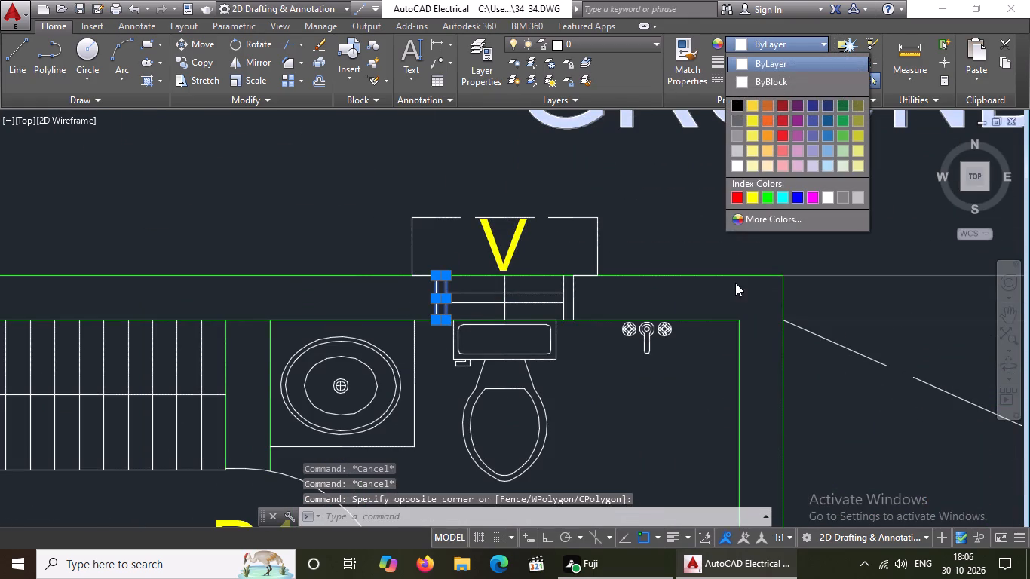
click(781, 194)
key(Escape)
Set the center divider and the two long glazing lines of the west toilet's ventilator to cyan.
scroll(513, 308, up, 2)
click(487, 310)
click(762, 40)
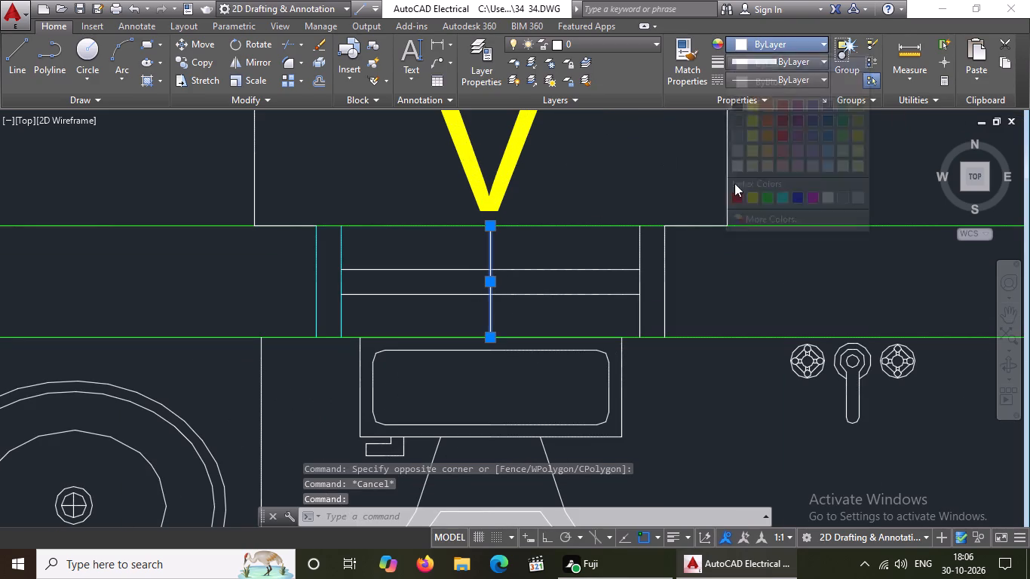
click(778, 196)
key(Escape)
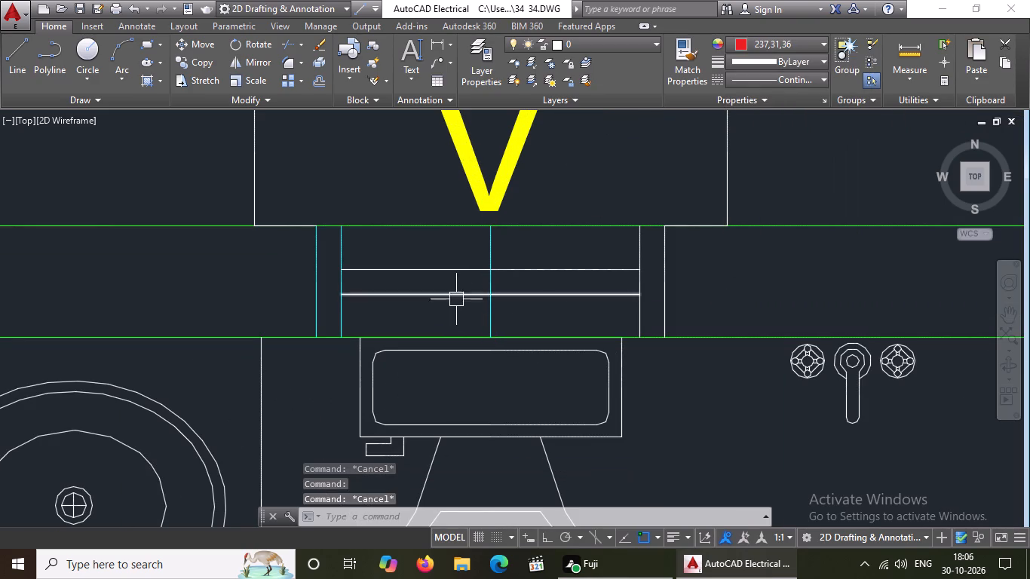
click(456, 297)
click(770, 47)
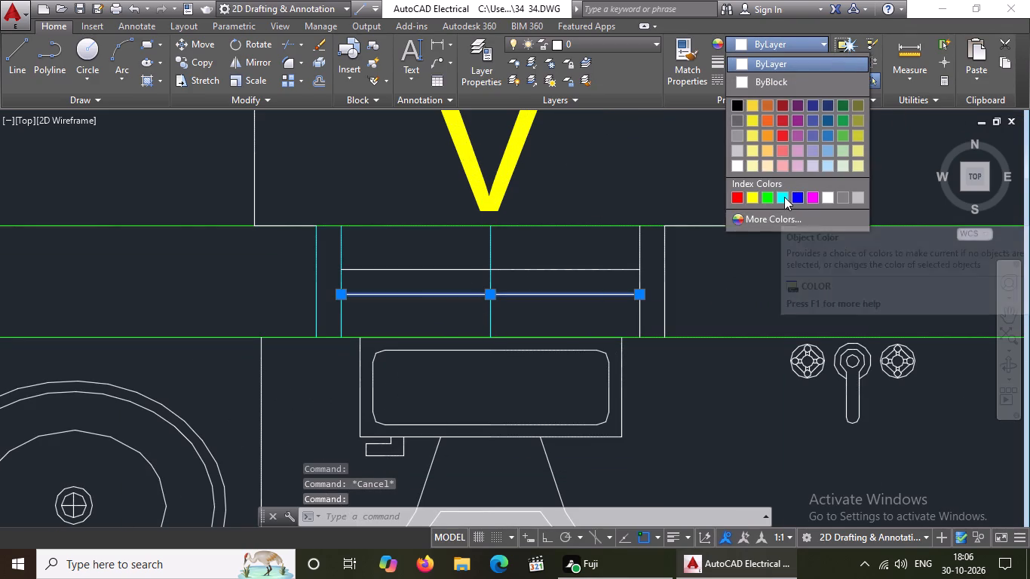
click(784, 195)
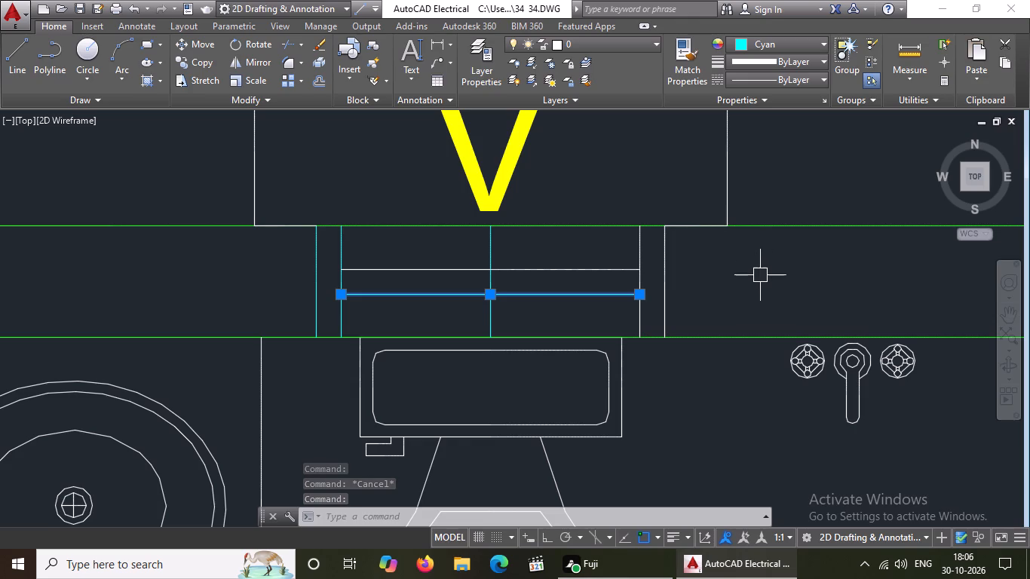
click(546, 274)
click(776, 43)
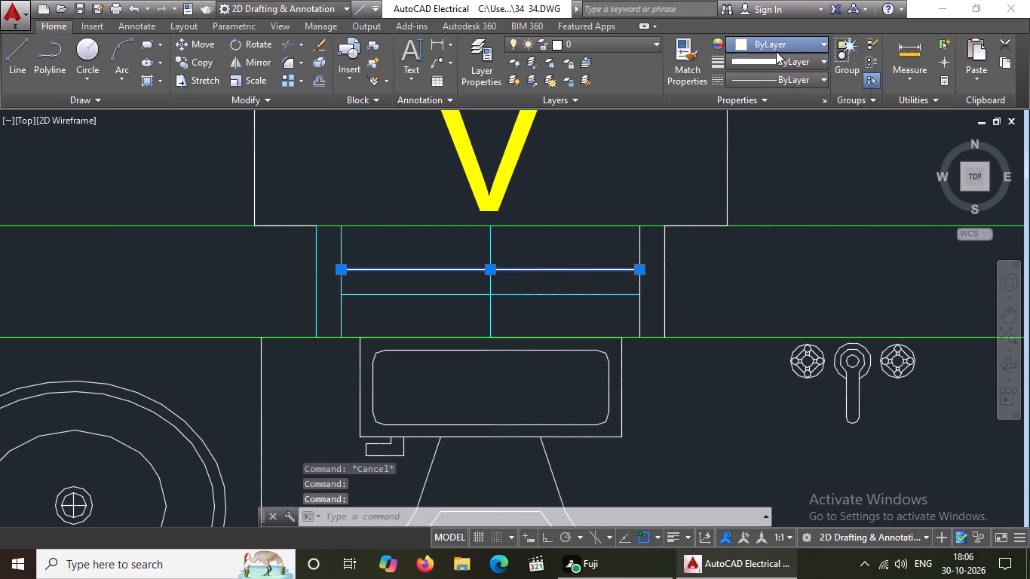
click(782, 194)
key(Escape)
Set the two east jamb lines of the west toilet's ventilator to cyan.
drag(612, 199, 618, 221)
click(690, 361)
click(761, 41)
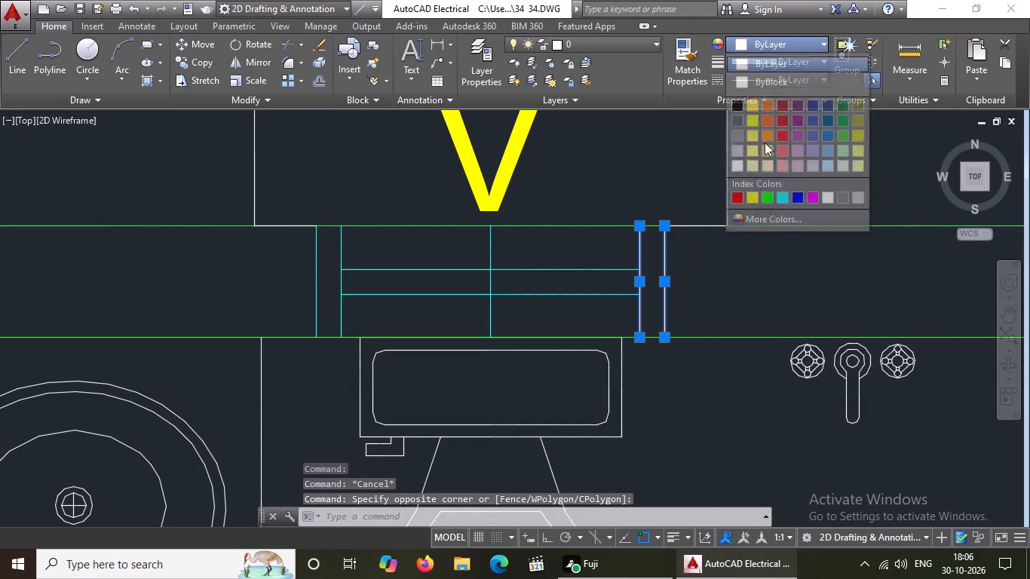
click(782, 195)
key(Escape)
Set the west toilet ventilator's projecting outline outside the wall to cyan, with its V label in yellow.
scroll(629, 271, down, 3)
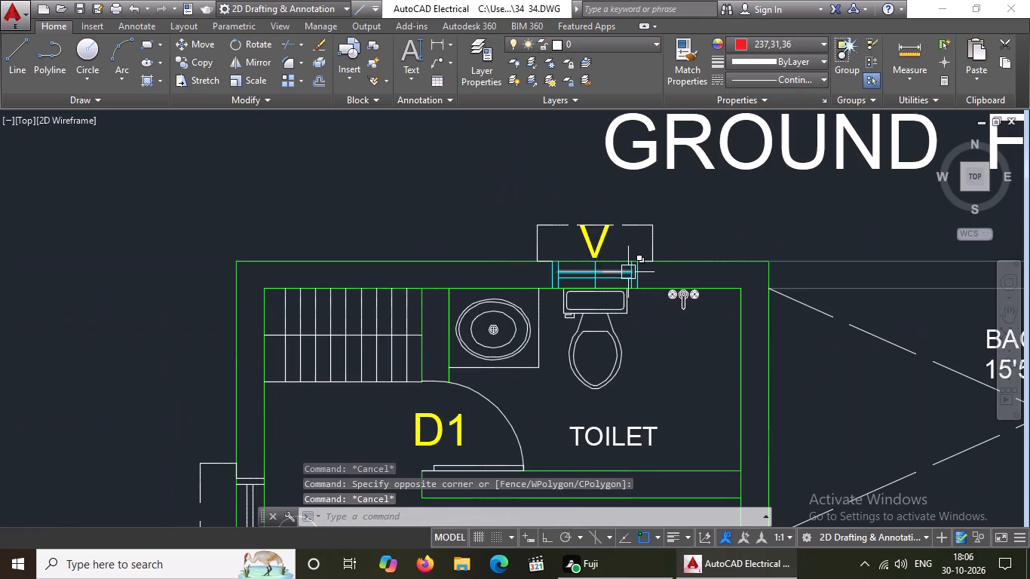
click(529, 201)
click(697, 274)
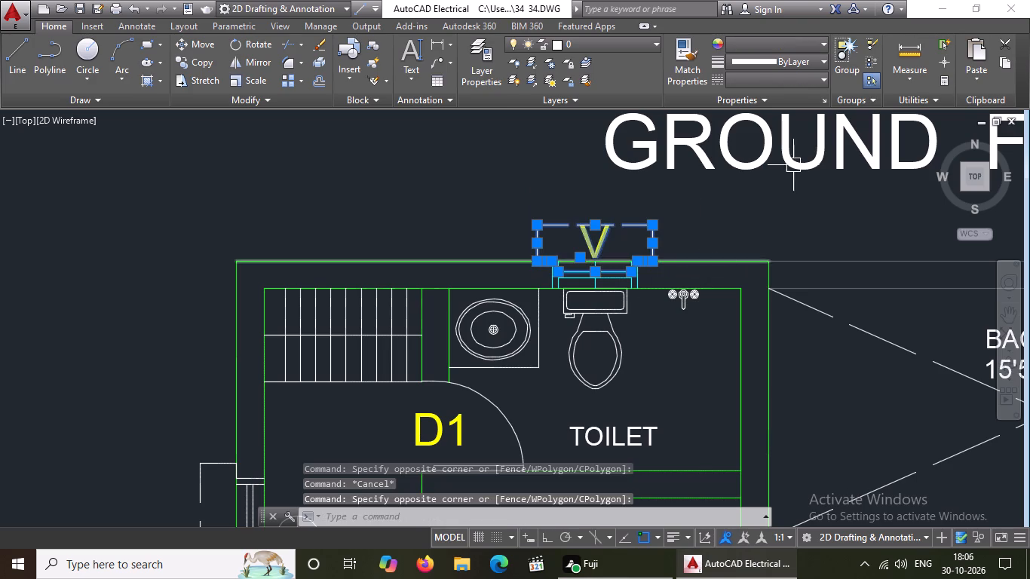
click(821, 40)
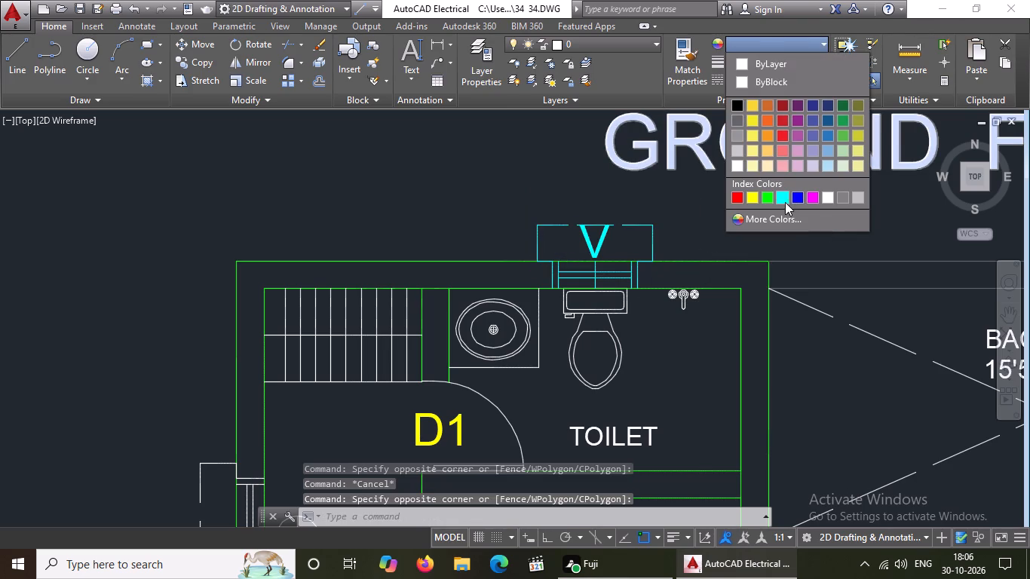
click(784, 195)
key(Escape)
click(597, 247)
click(772, 40)
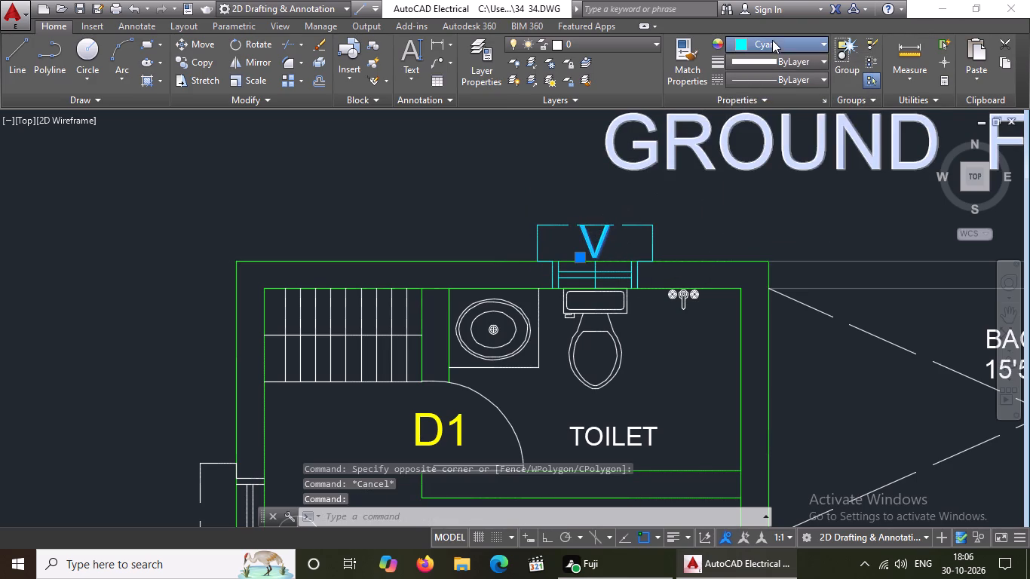
click(753, 193)
key(Escape)
Set the two north jamb lines of the W window in the west bedroom's outer wall to cyan.
scroll(645, 237, down, 4)
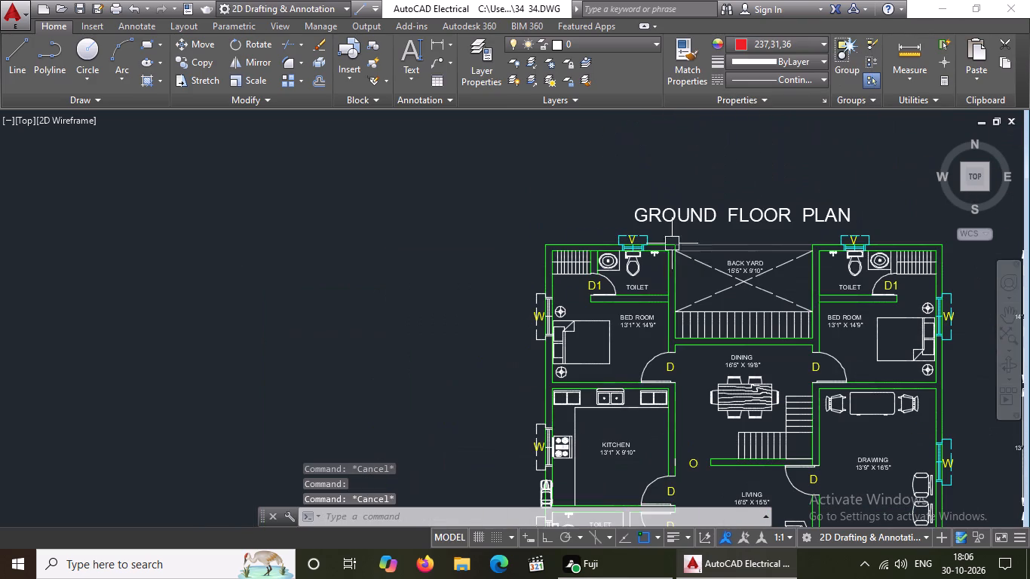
scroll(696, 244, down, 1)
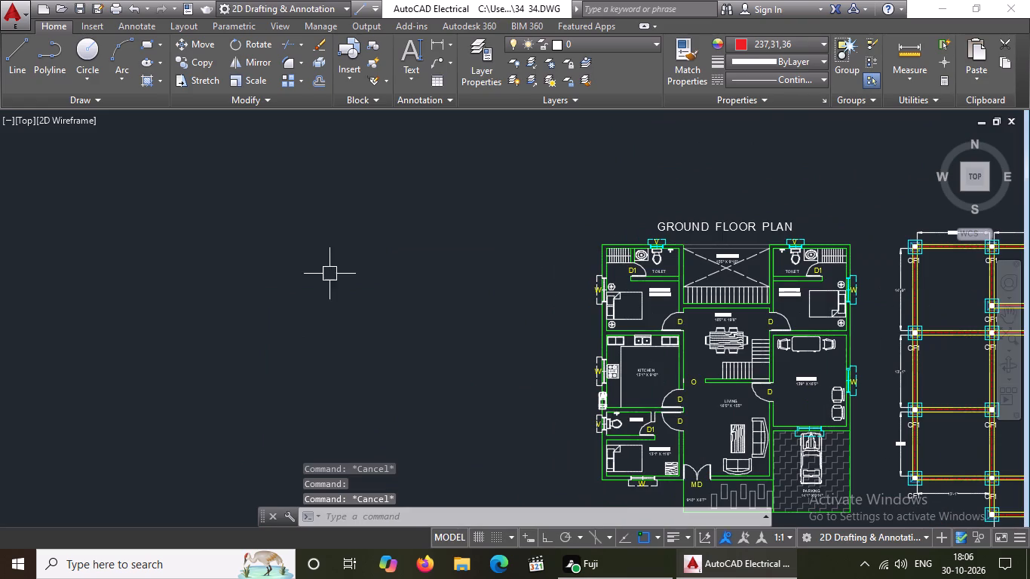
scroll(659, 302, up, 2)
scroll(563, 275, up, 2)
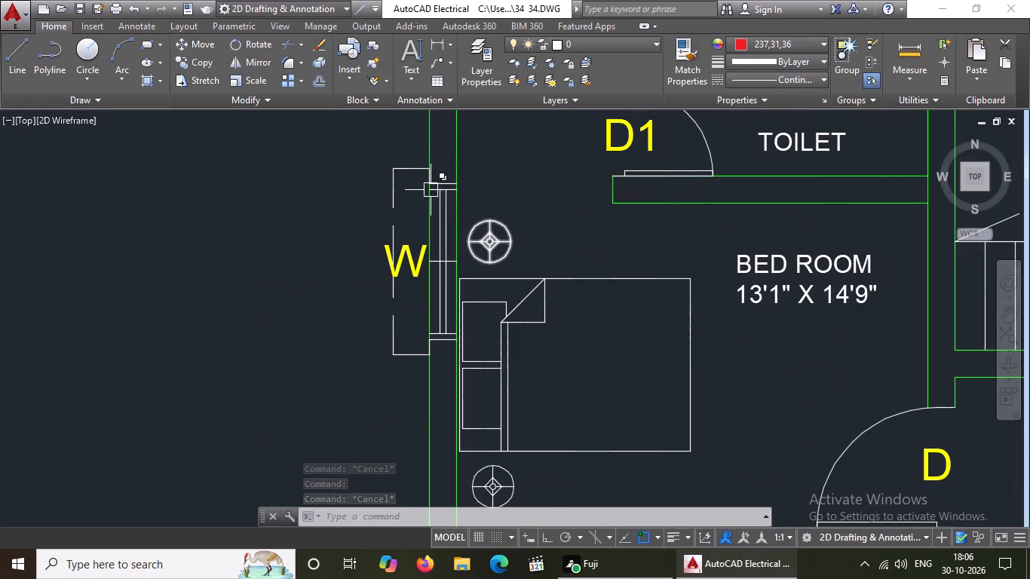
scroll(422, 186, up, 2)
click(406, 165)
click(539, 213)
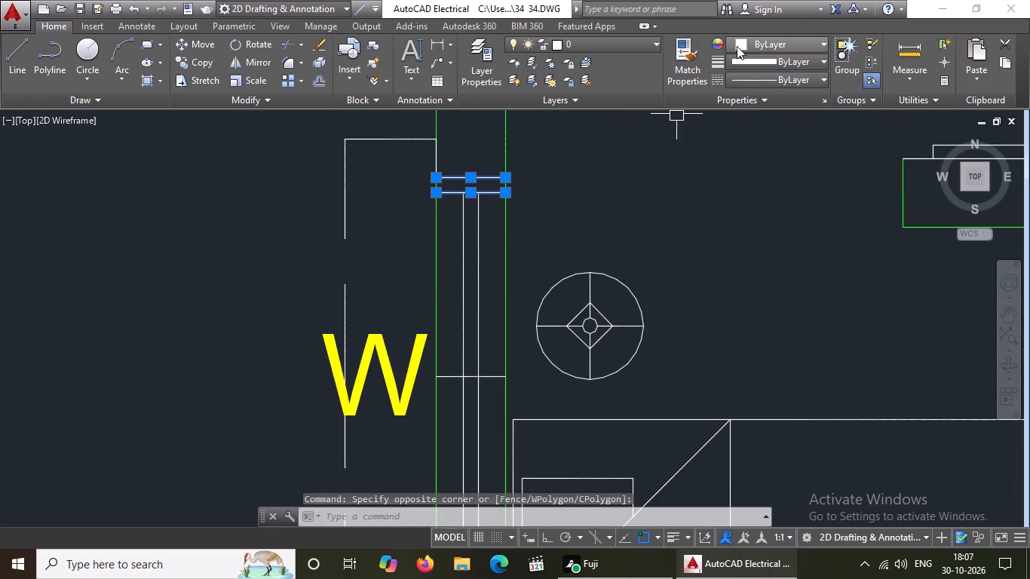
click(767, 43)
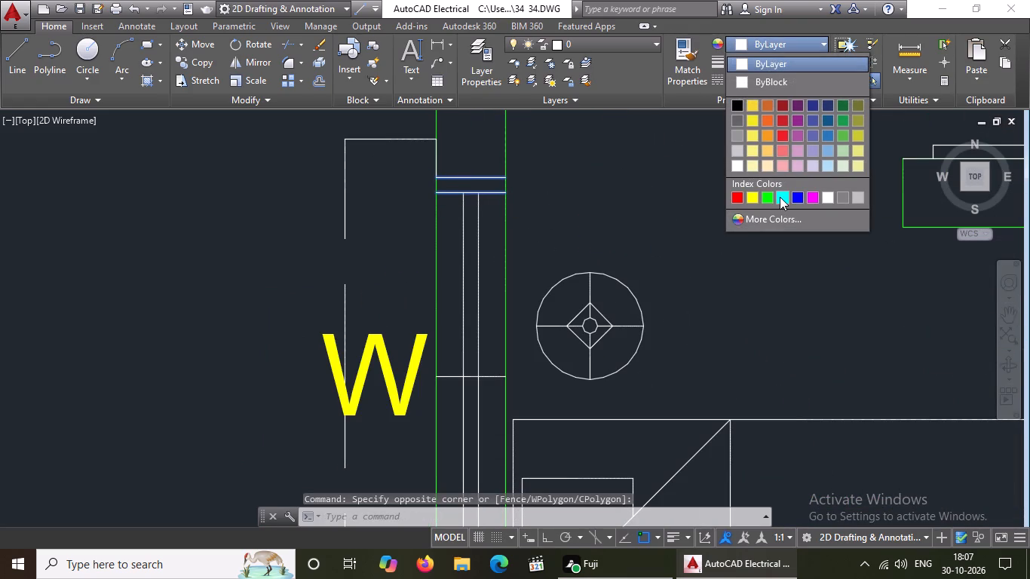
click(780, 197)
key(Escape)
Set the two long glazing lines of the west bedroom's W window to cyan.
click(471, 248)
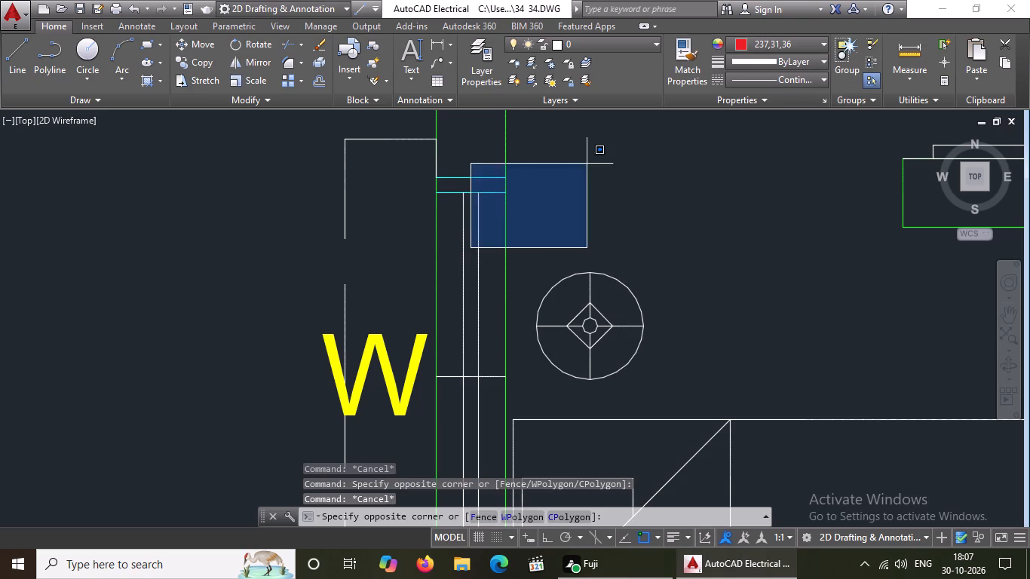
click(471, 251)
click(458, 267)
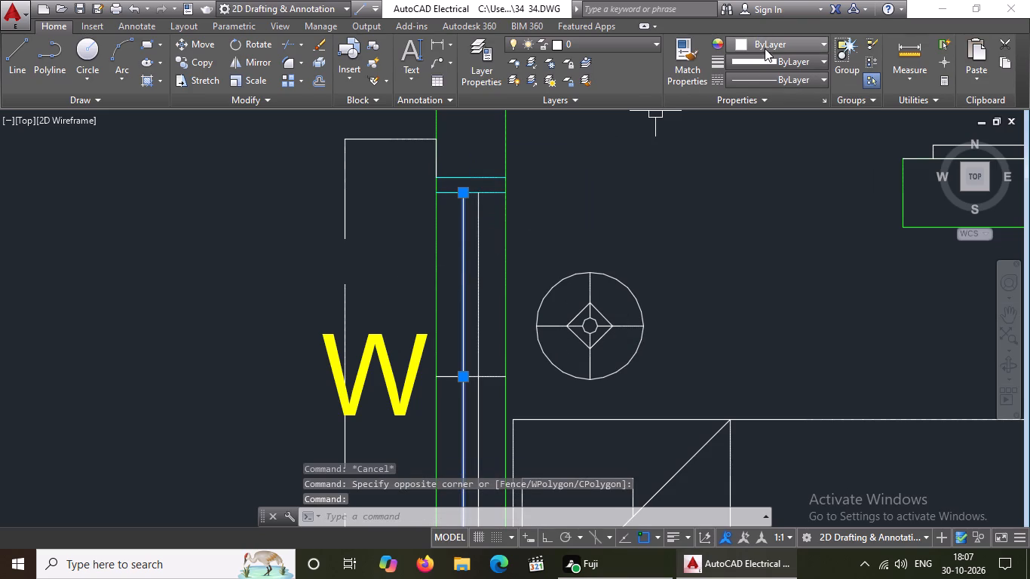
click(768, 41)
click(786, 196)
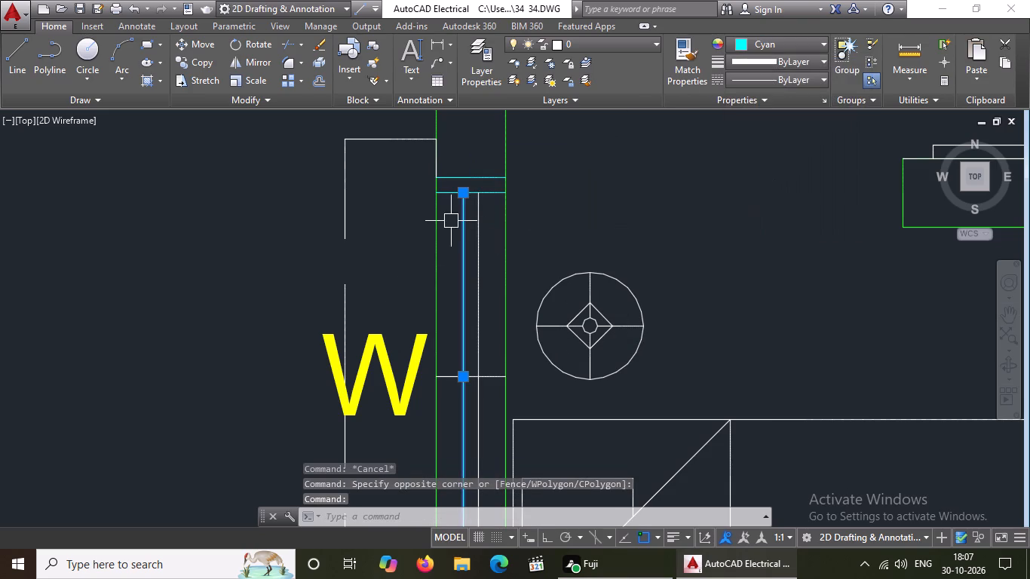
key(Escape)
click(478, 233)
double_click(755, 38)
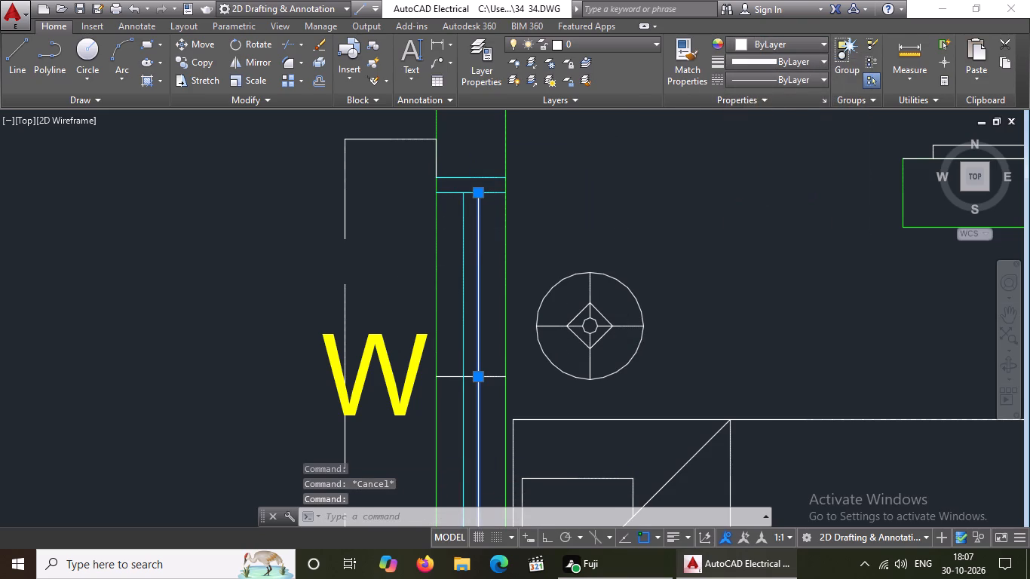
click(792, 42)
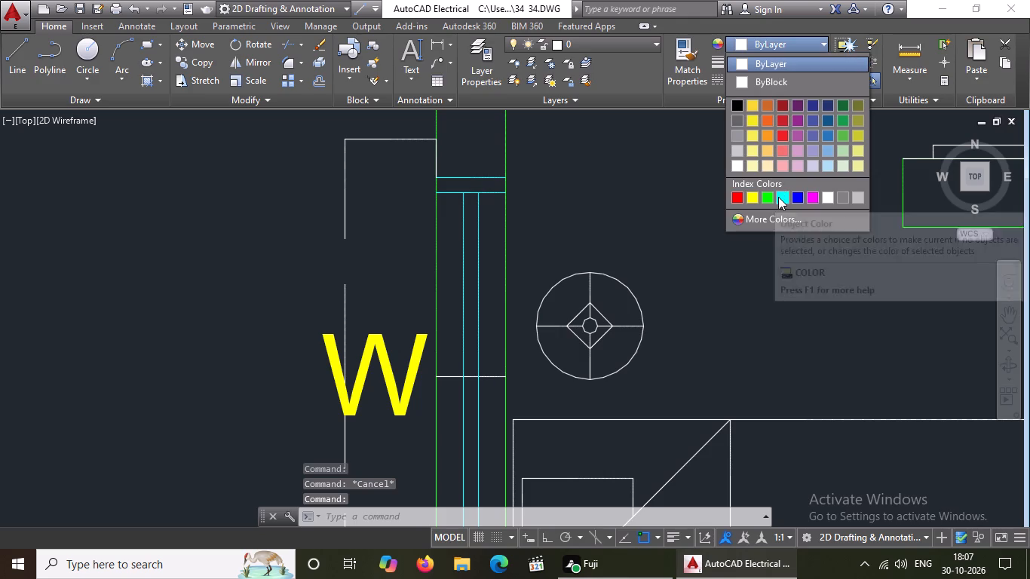
click(778, 197)
key(Escape)
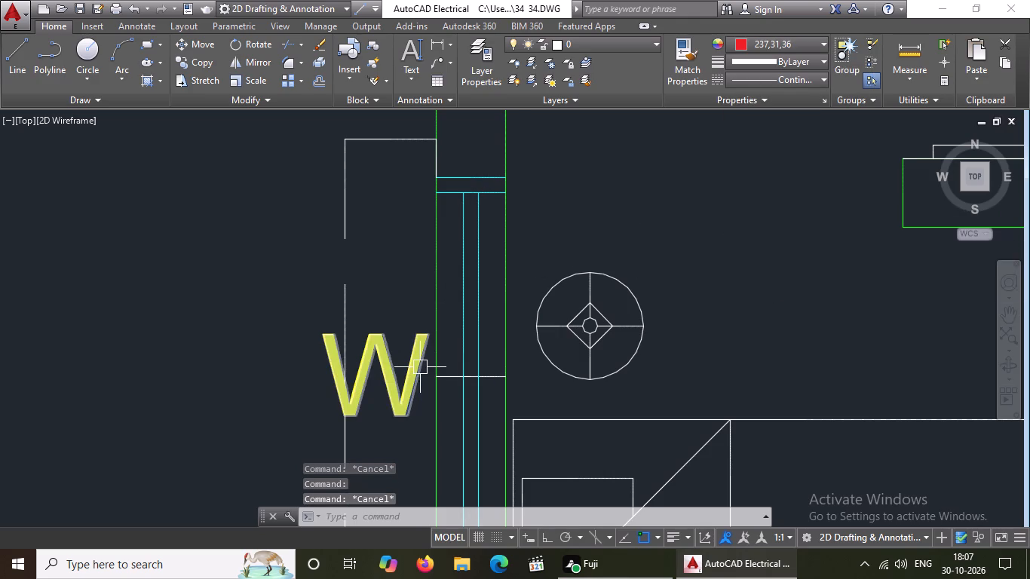
Set the short center divider line of the west bedroom's W window to cyan.
drag(425, 374, 464, 388)
click(530, 398)
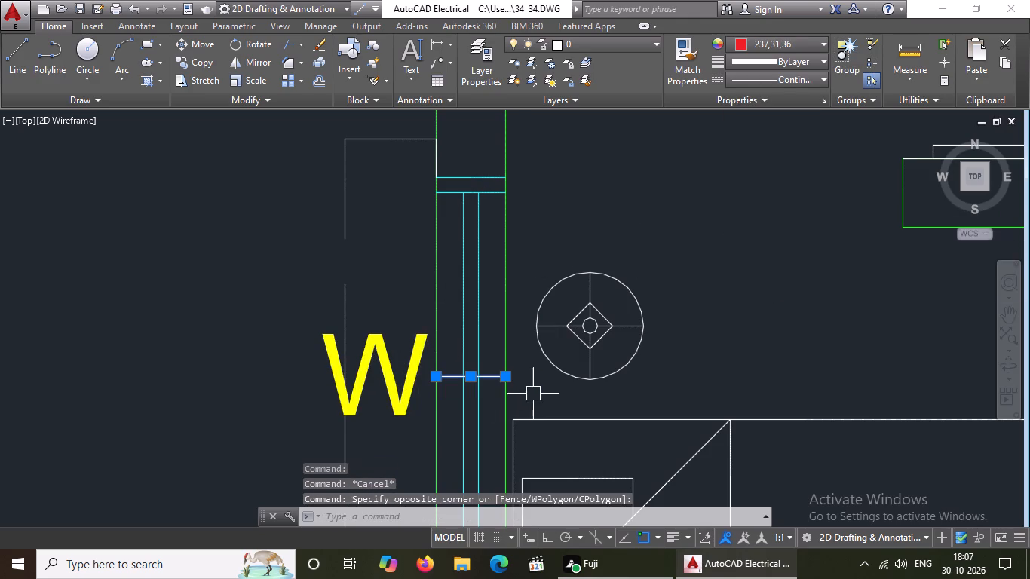
click(762, 41)
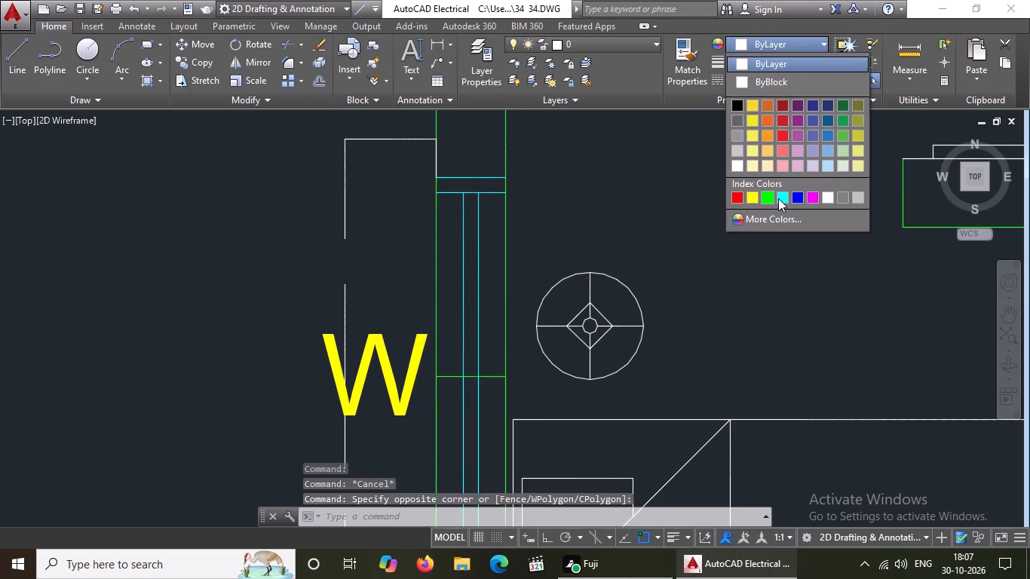
click(780, 196)
key(Escape)
Set the two south jamb lines of the west bedroom's W window to cyan.
scroll(553, 233, down, 3)
scroll(538, 334, up, 2)
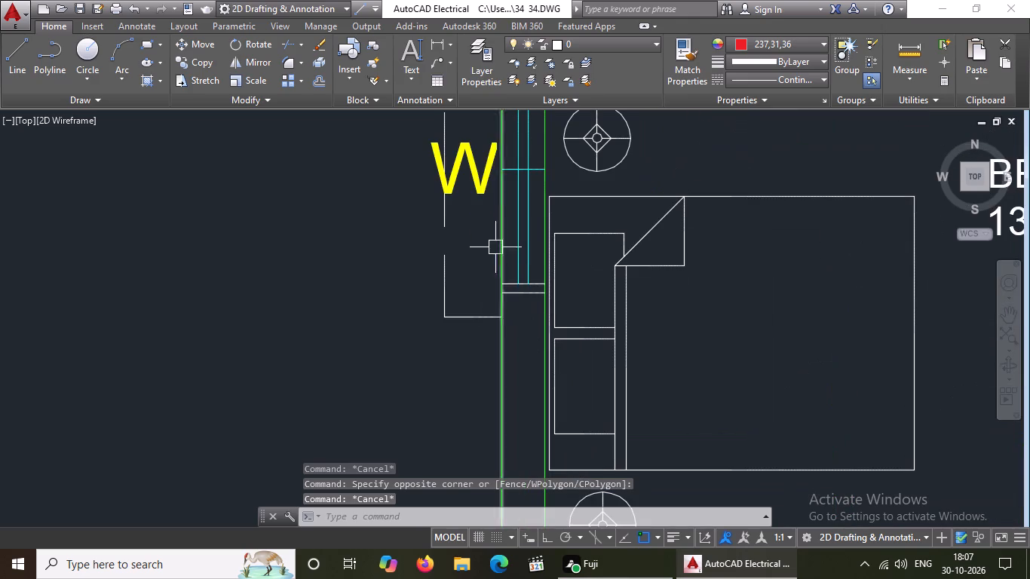
click(491, 286)
click(566, 308)
key(Escape)
click(492, 264)
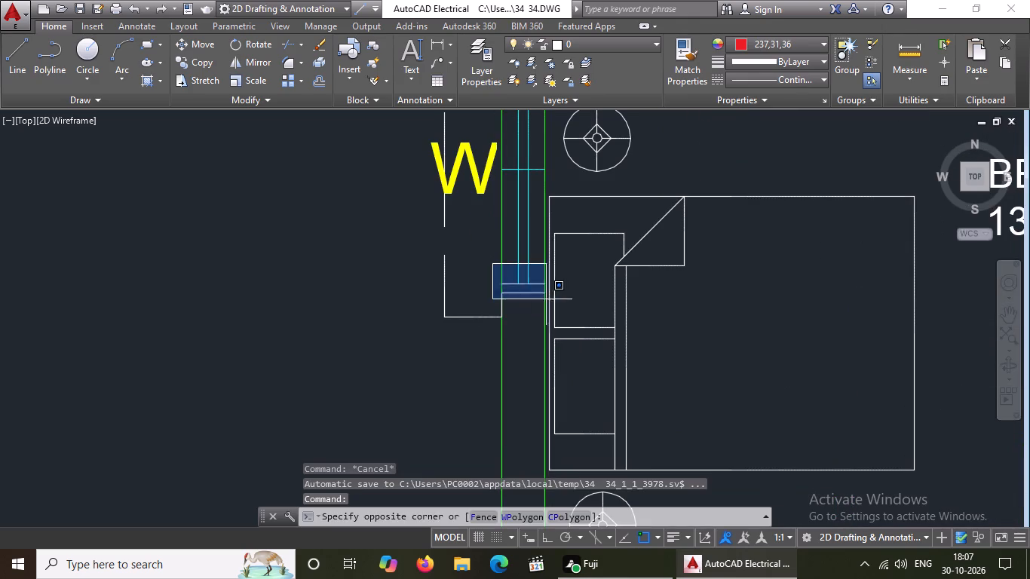
click(559, 296)
click(756, 40)
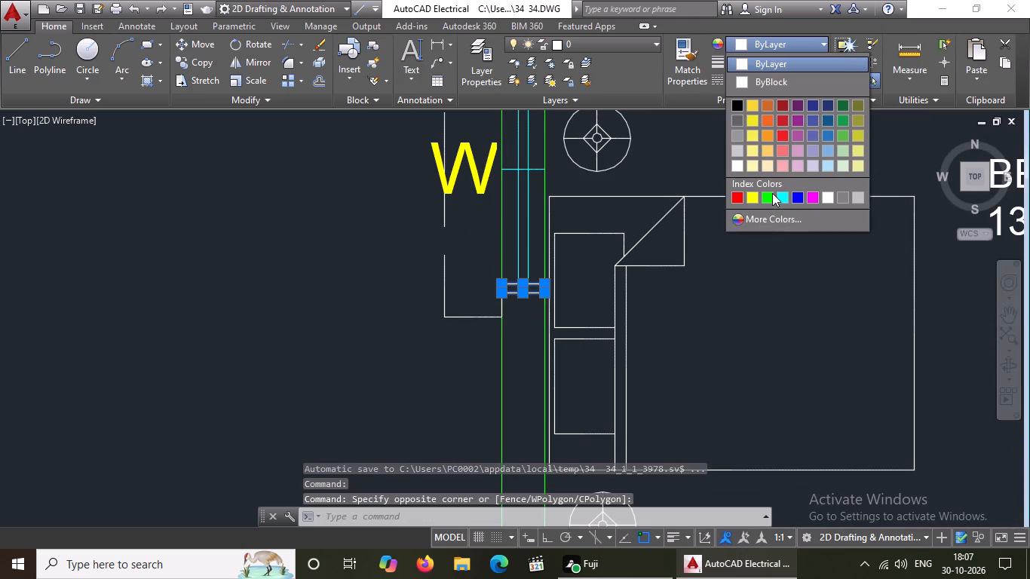
click(785, 196)
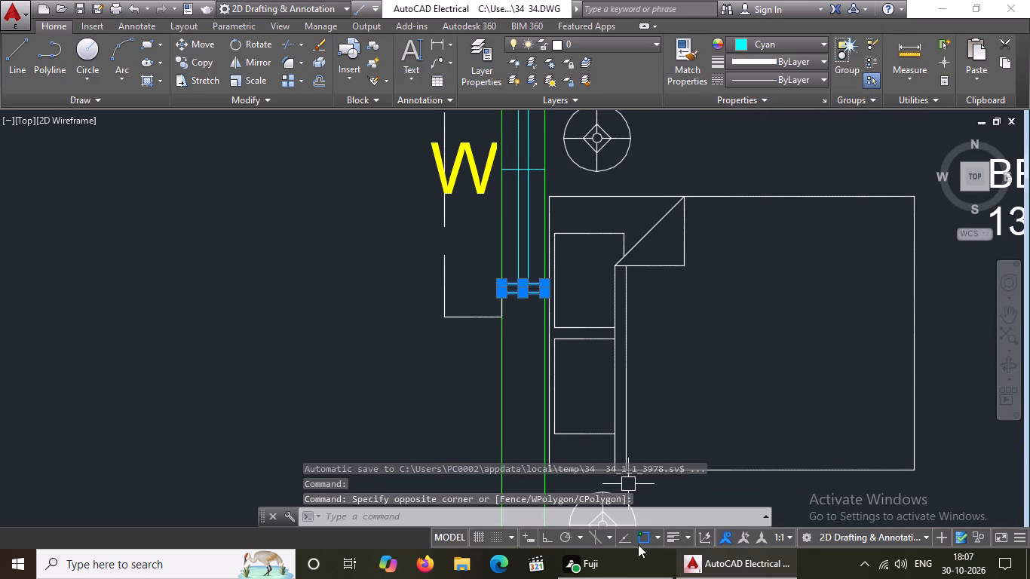
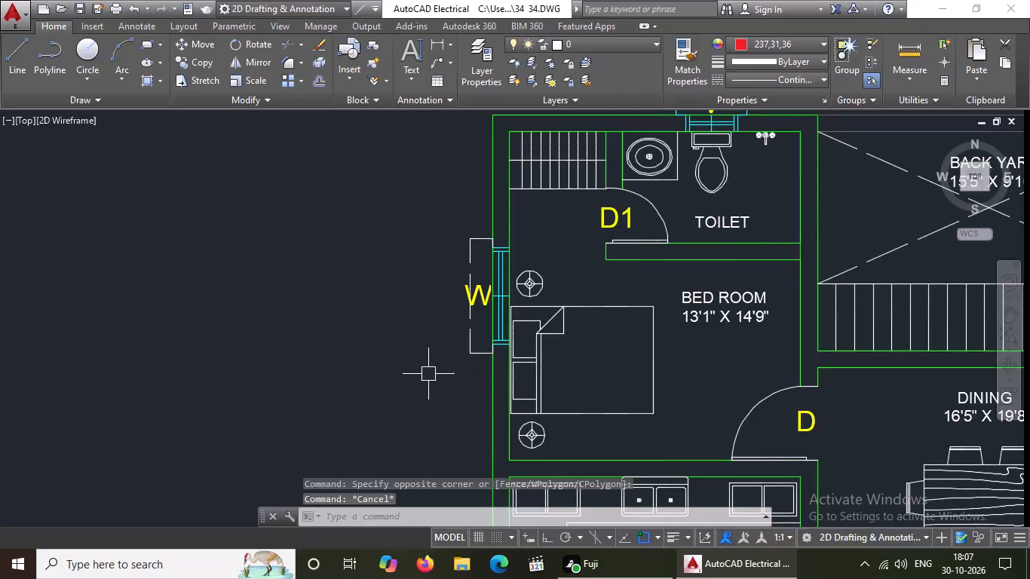
Set the dashed outer outline of the west bedroom's W window, together with its label, to cyan.
middle_drag(428, 372, 416, 426)
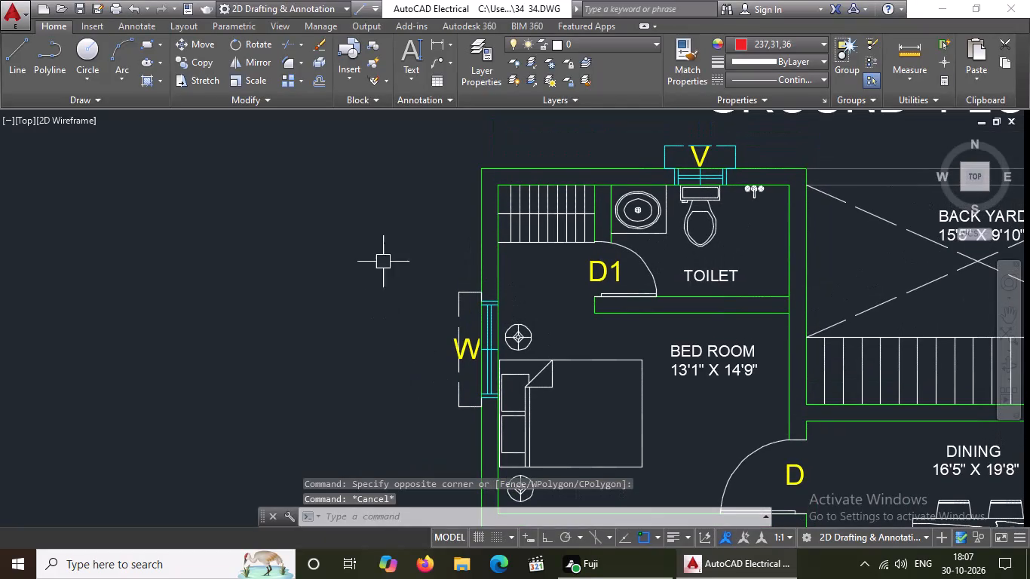
key(Escape)
click(394, 256)
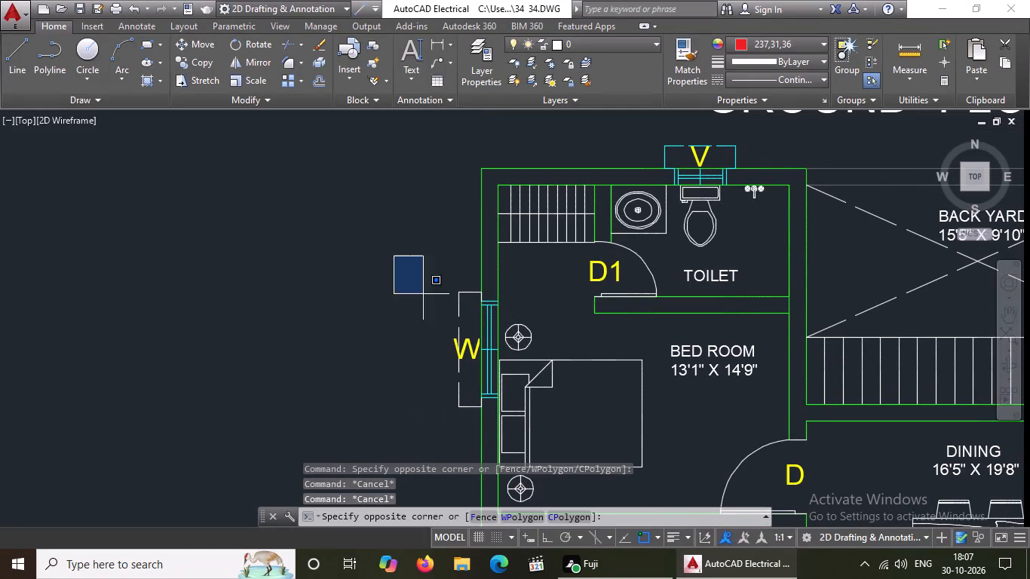
click(490, 449)
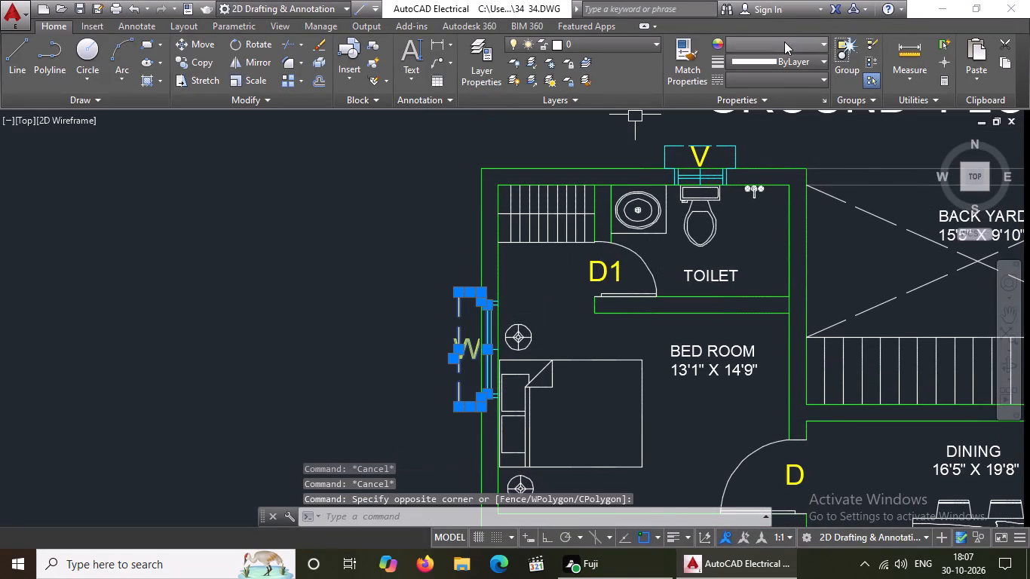
click(784, 41)
click(782, 194)
key(Escape)
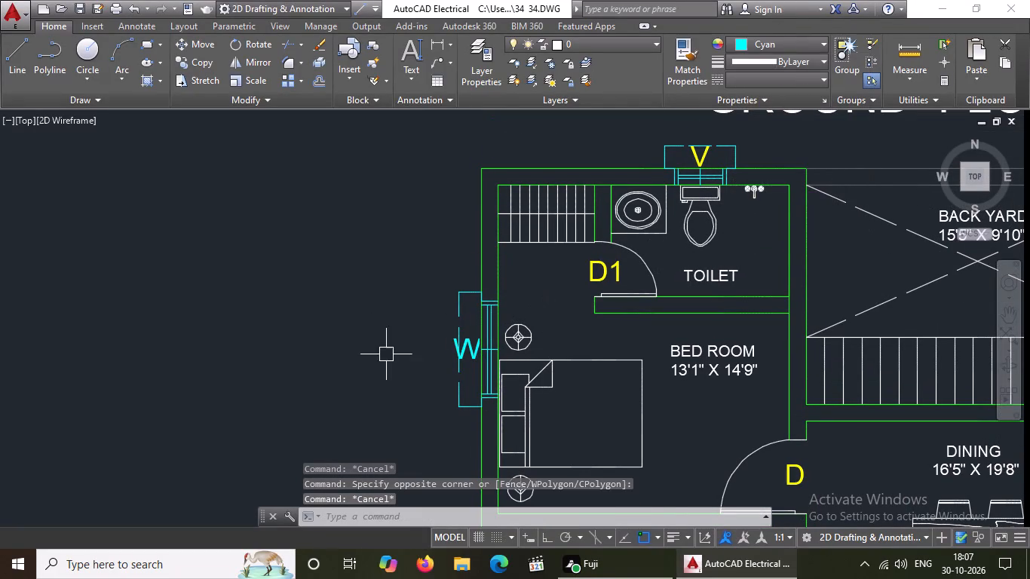
Set the W label of the west bedroom's window back to yellow.
scroll(483, 364, up, 2)
click(452, 324)
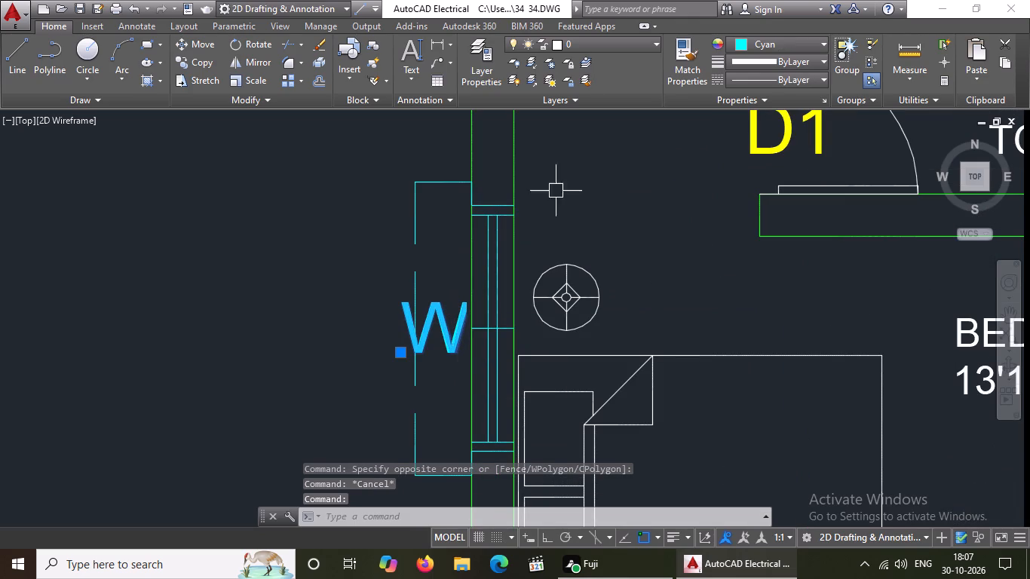
click(763, 41)
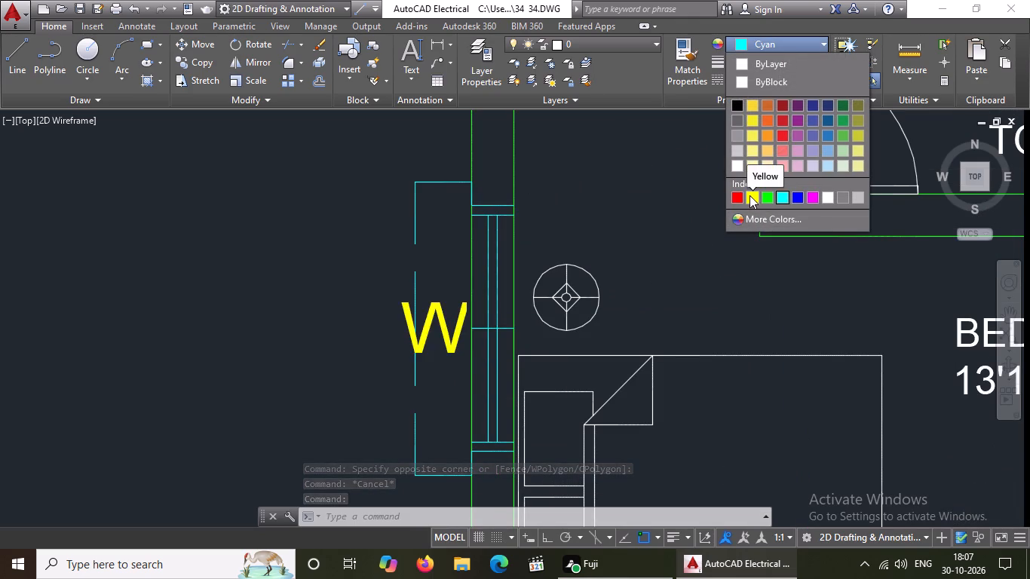
click(750, 195)
key(Escape)
Set the long north-south edge line of the kitchen counter, beside the stove, to cyan.
scroll(504, 264, down, 3)
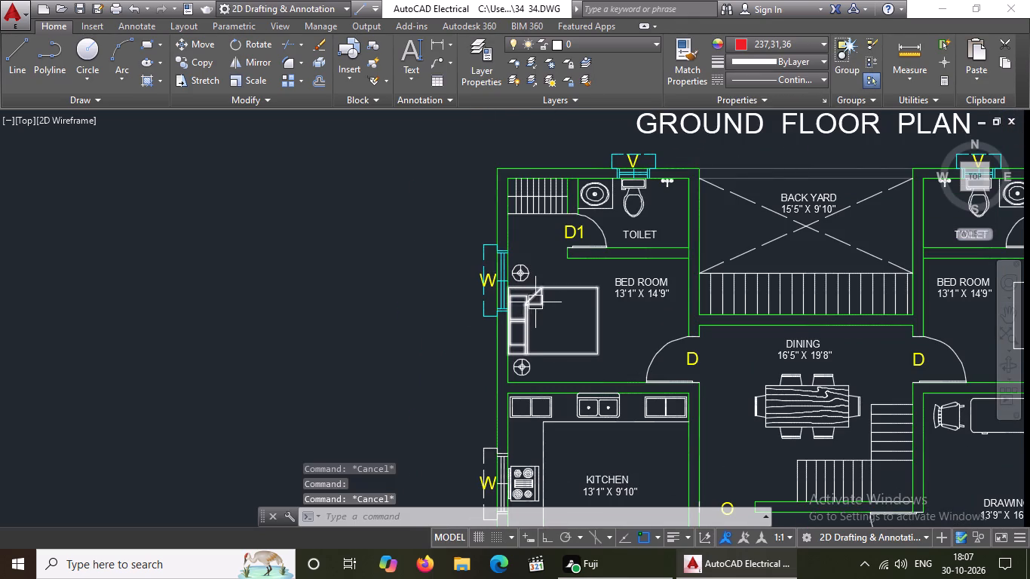
key(Escape)
scroll(526, 300, down, 1)
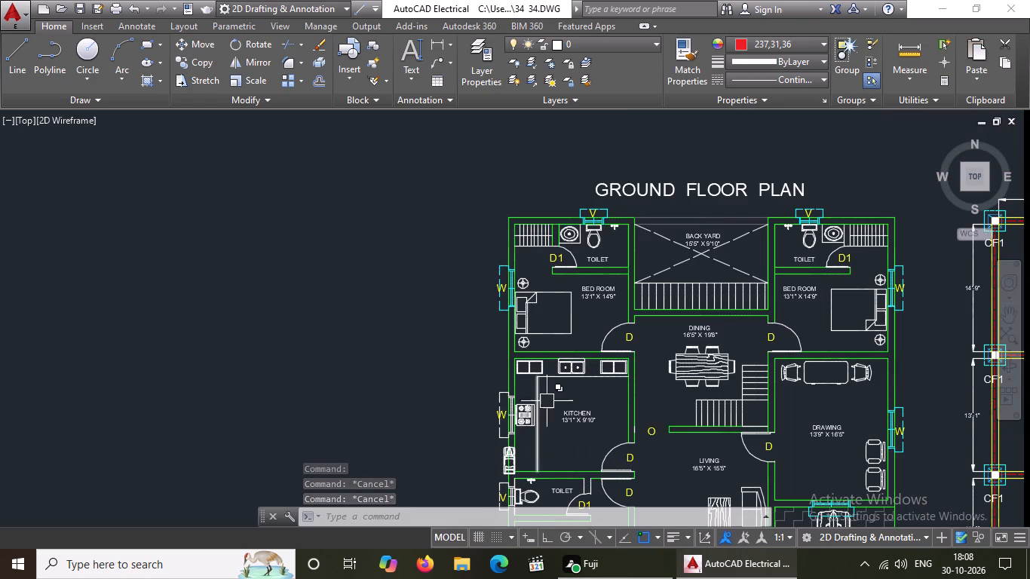
scroll(590, 283, down, 1)
scroll(609, 371, up, 1)
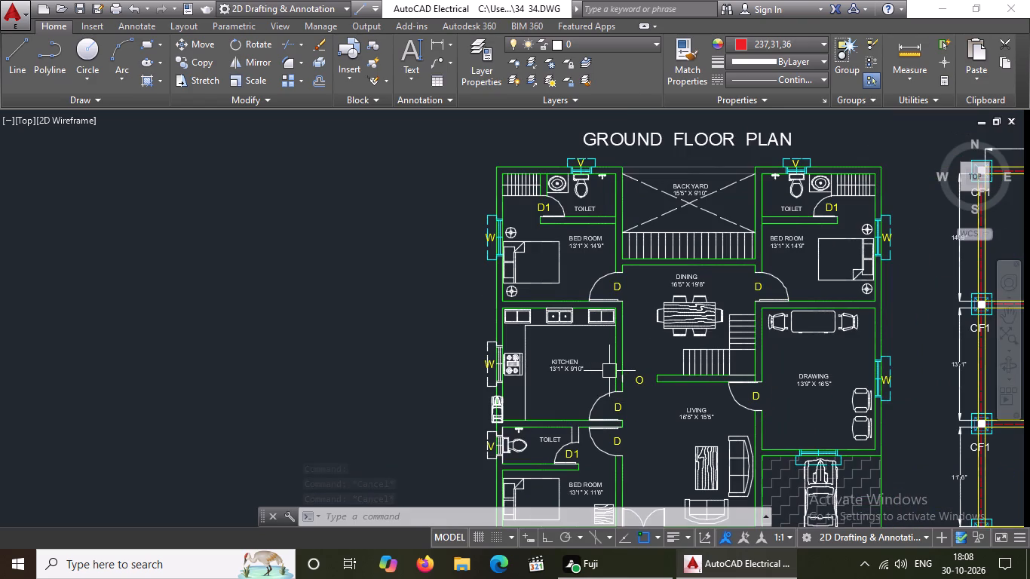
scroll(599, 410, up, 1)
scroll(477, 367, up, 1)
click(478, 367)
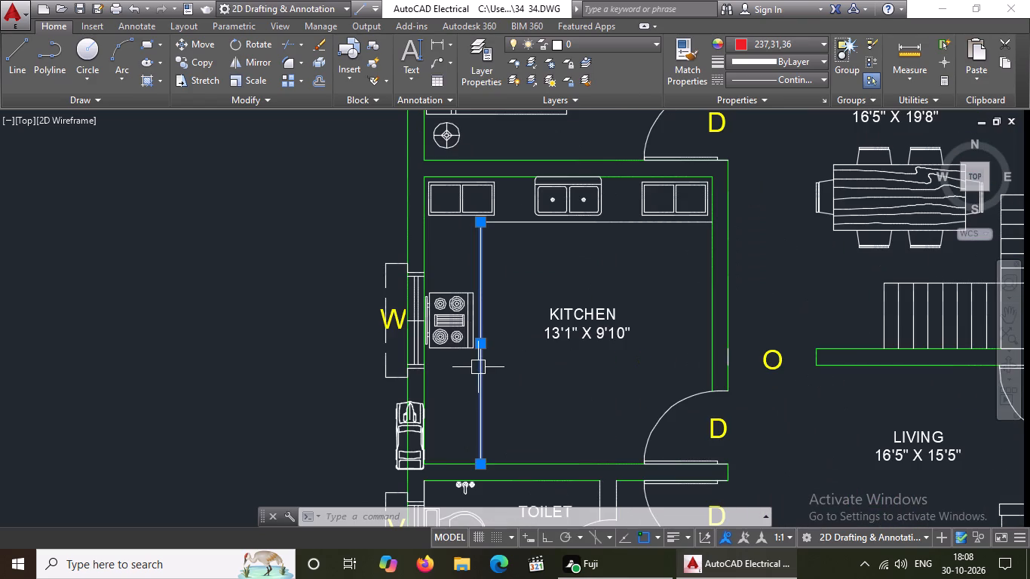
click(759, 36)
click(781, 47)
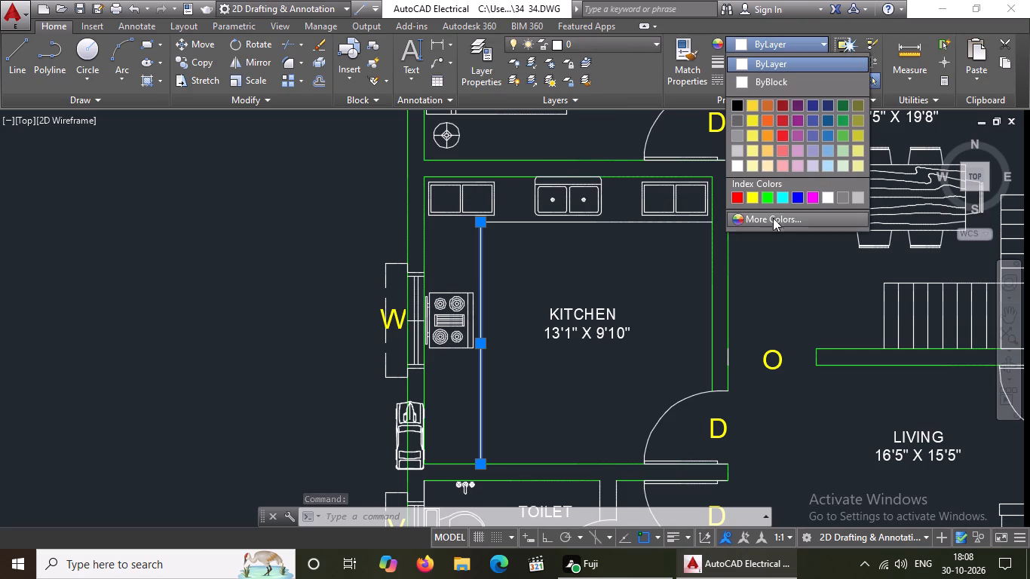
click(777, 193)
key(Escape)
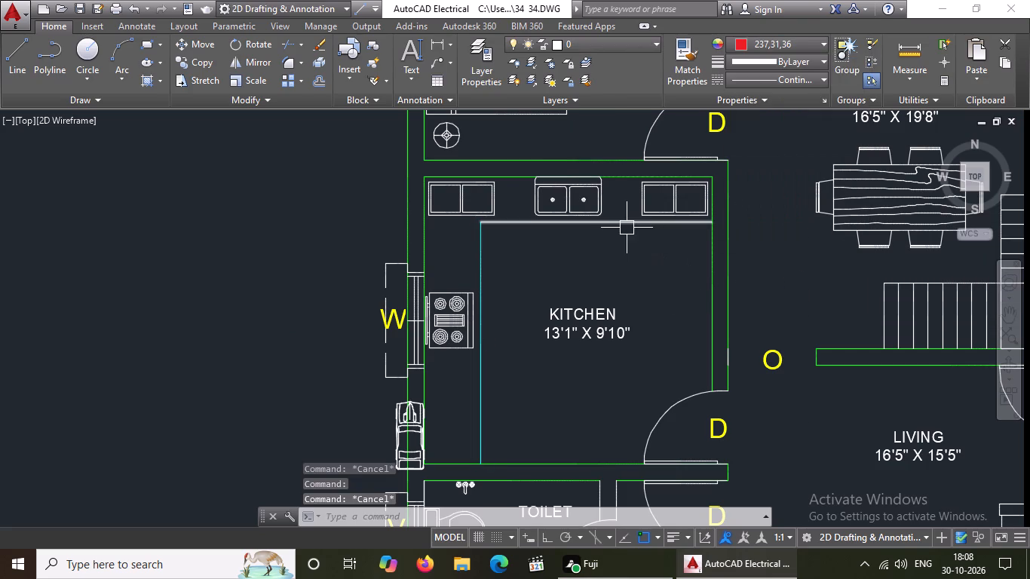
Set the east-west edge line of the kitchen counter, below the sink, to cyan.
click(627, 228)
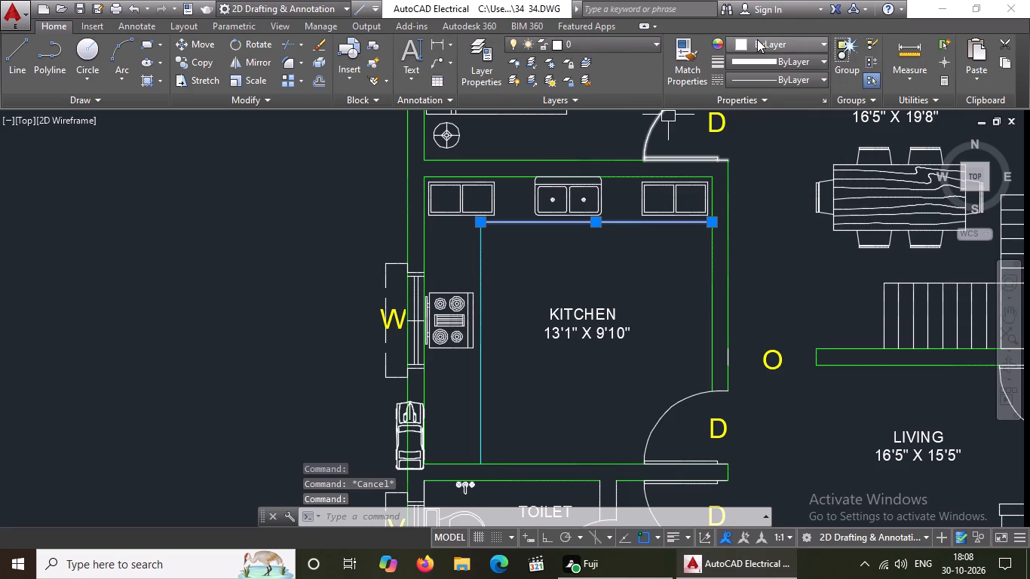
click(757, 39)
drag(757, 39, 759, 47)
click(795, 43)
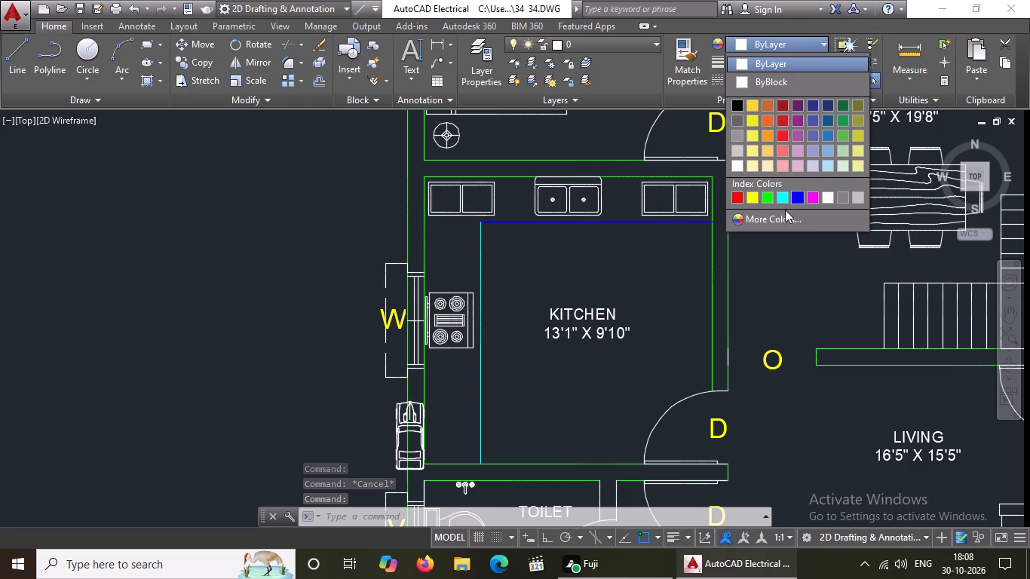
click(779, 199)
key(grave)
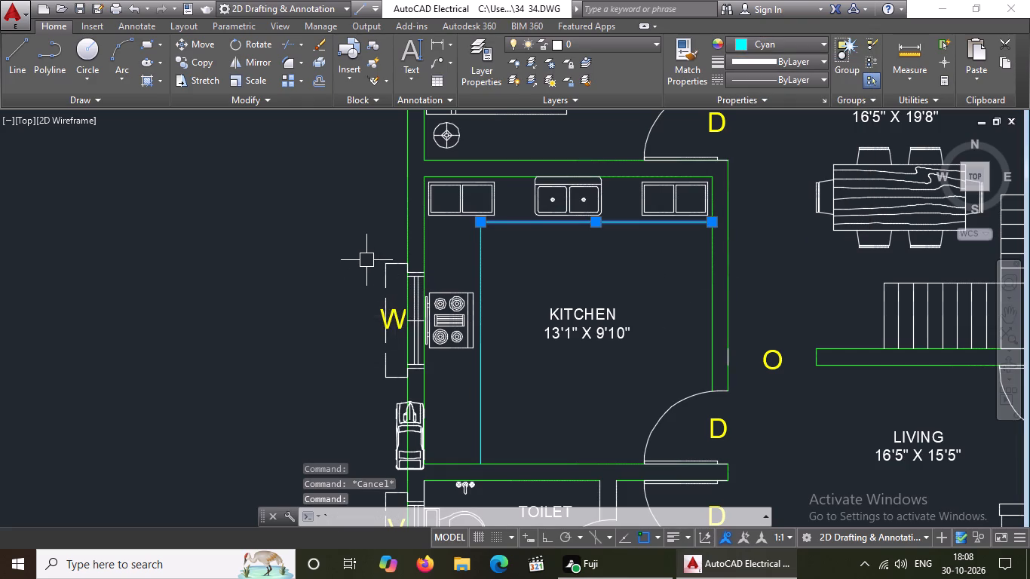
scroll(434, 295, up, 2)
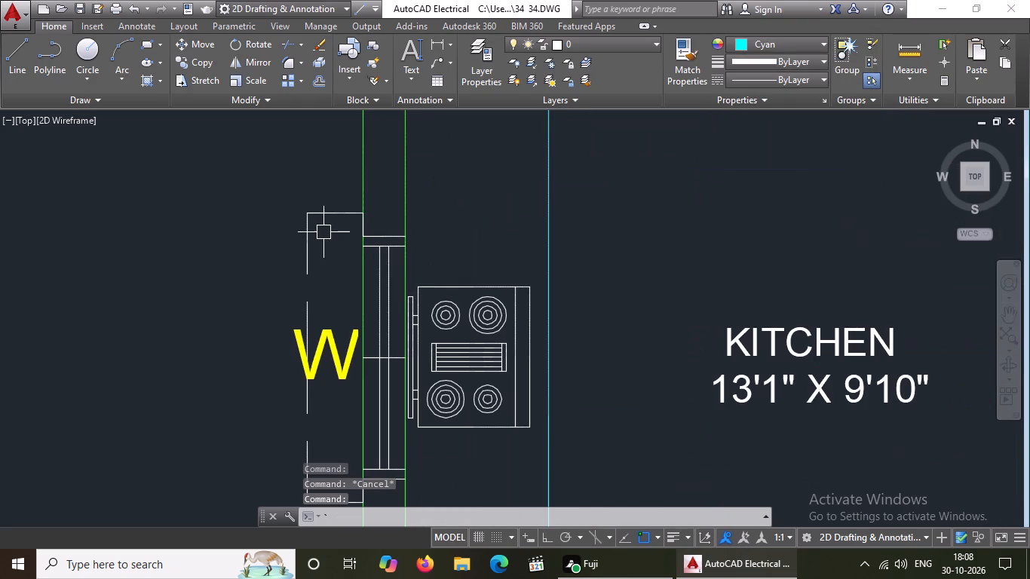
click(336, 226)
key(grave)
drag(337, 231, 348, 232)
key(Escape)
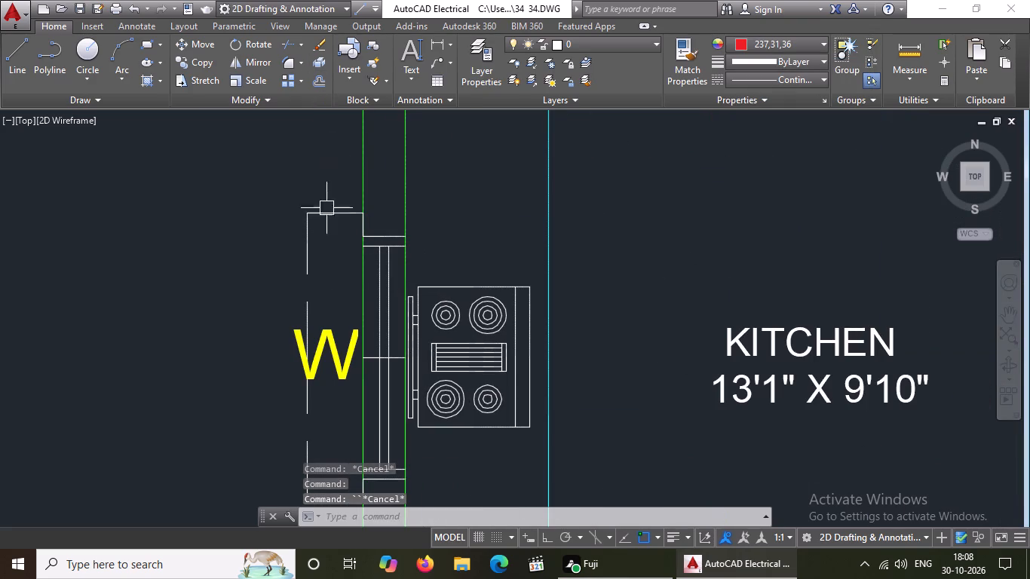
Set the two north jamb lines of the W window in the kitchen's outer wall to cyan.
click(343, 232)
click(447, 255)
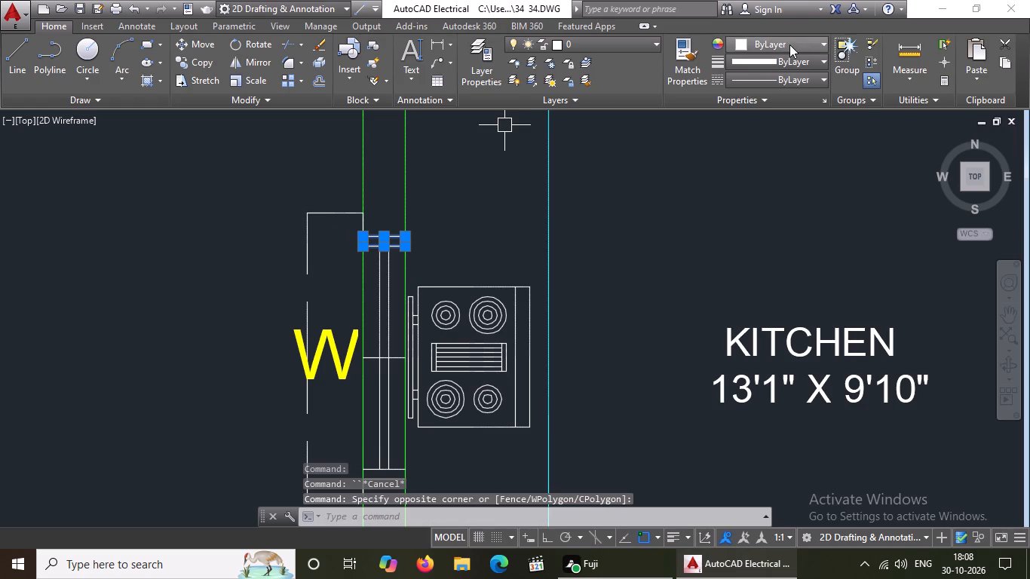
click(789, 44)
click(777, 201)
key(Escape)
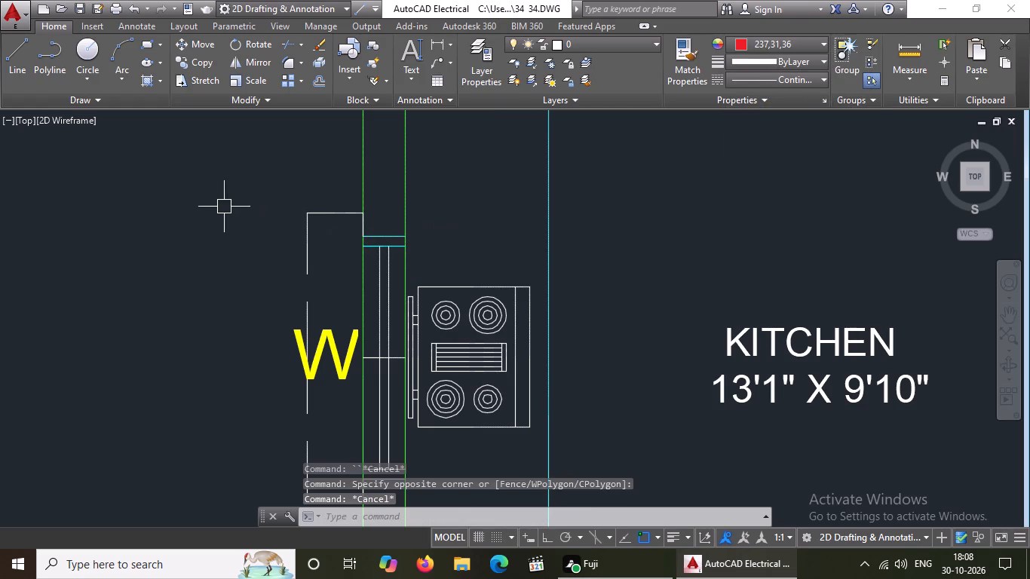
Set the dashed outer outline of the kitchen's W window, together with its label, to cyan.
drag(216, 198, 246, 196)
scroll(391, 347, down, 2)
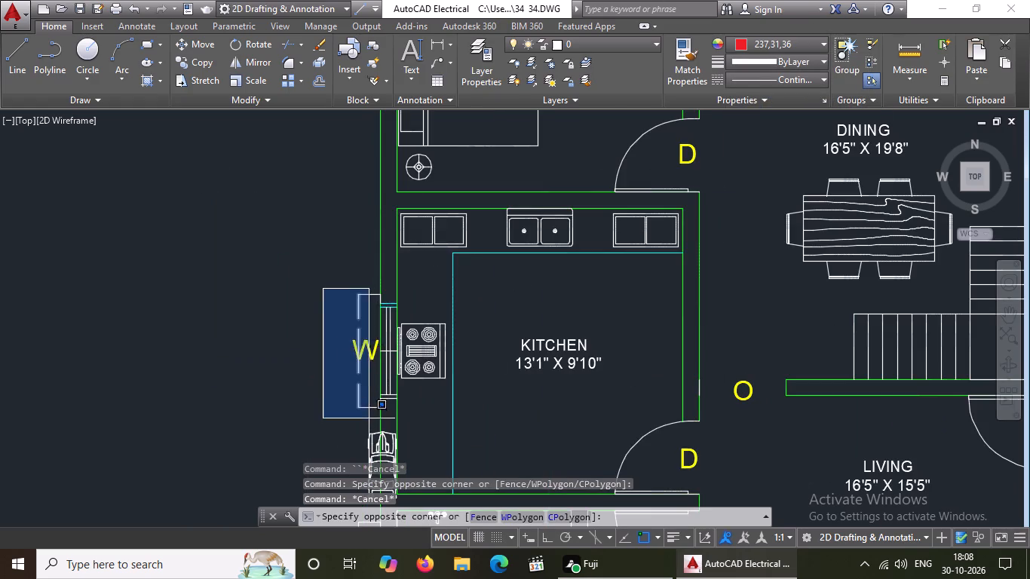
scroll(383, 421, up, 2)
click(373, 405)
click(777, 42)
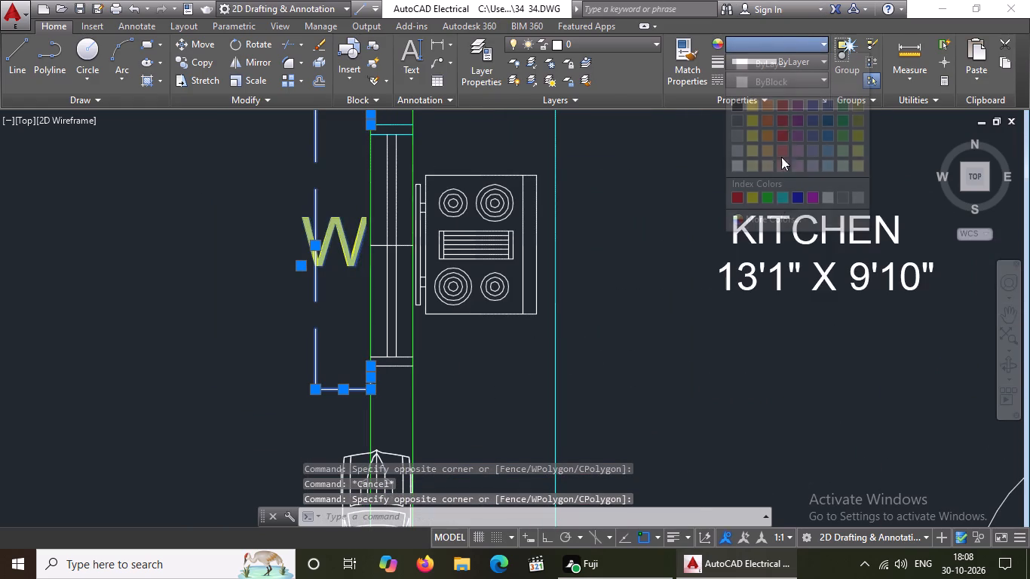
click(777, 198)
key(Escape)
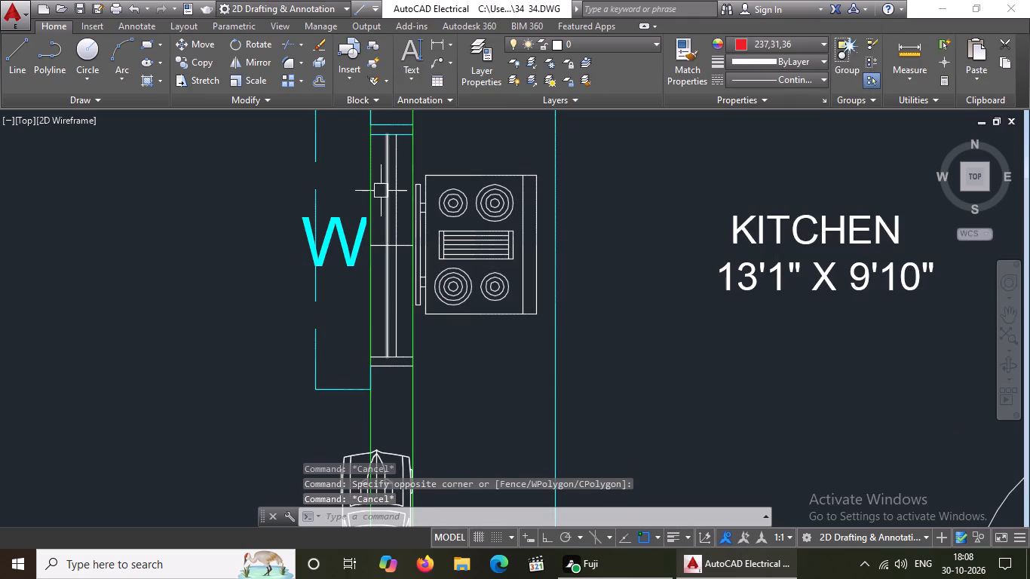
Set the two long glazing lines of the kitchen's W window to cyan.
click(382, 188)
click(751, 38)
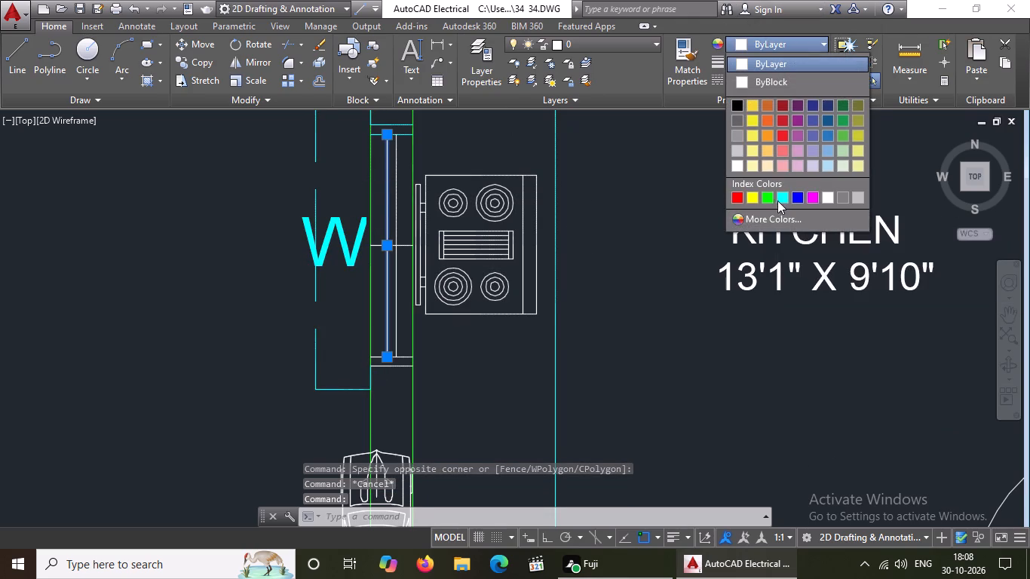
click(780, 197)
key(Escape)
click(396, 210)
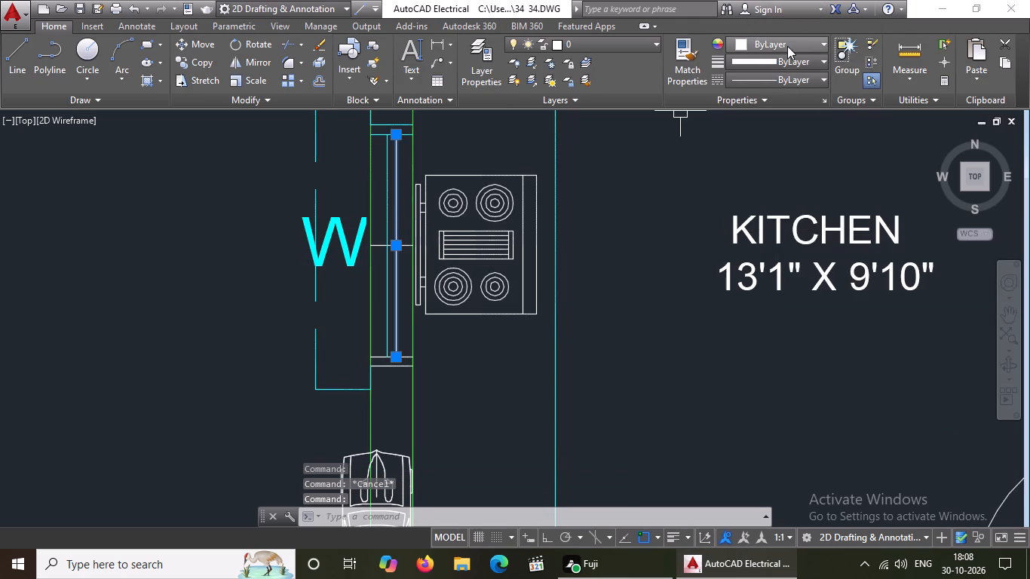
click(787, 46)
click(783, 193)
key(Escape)
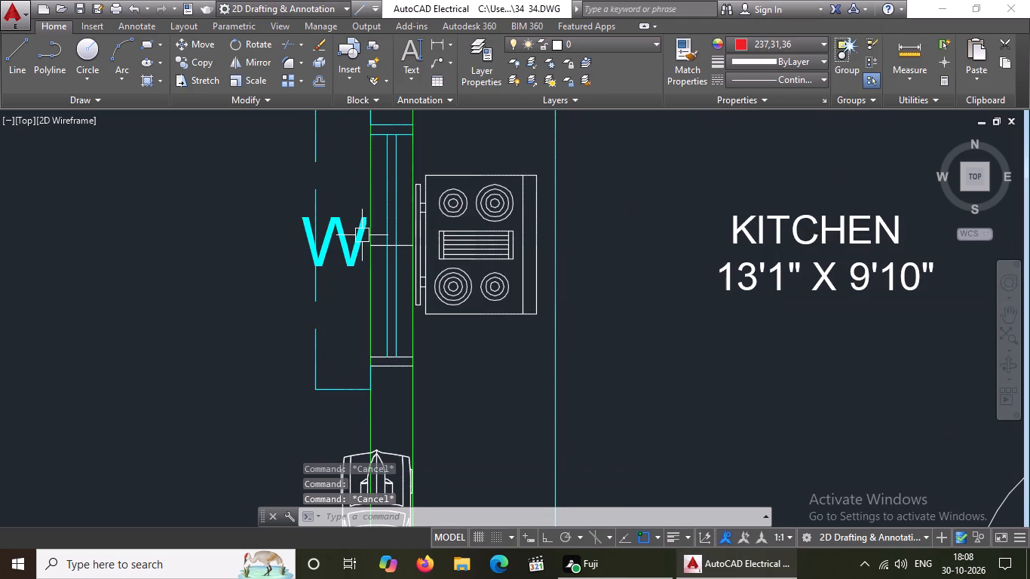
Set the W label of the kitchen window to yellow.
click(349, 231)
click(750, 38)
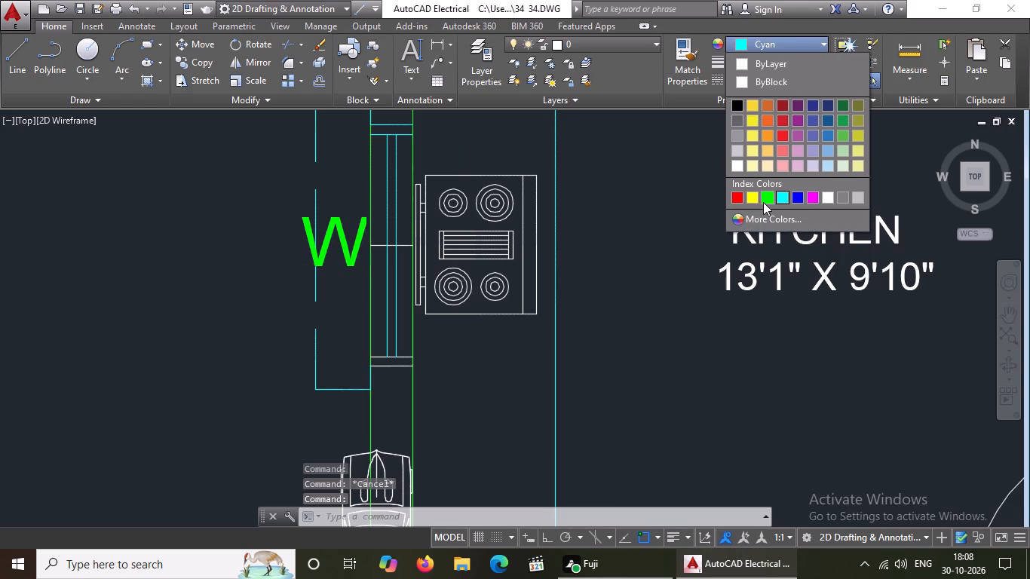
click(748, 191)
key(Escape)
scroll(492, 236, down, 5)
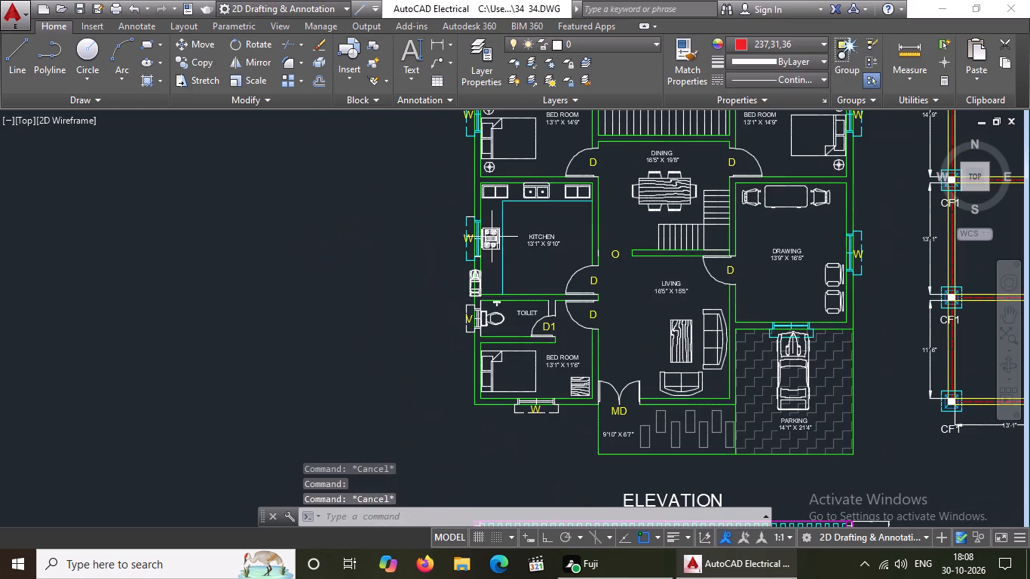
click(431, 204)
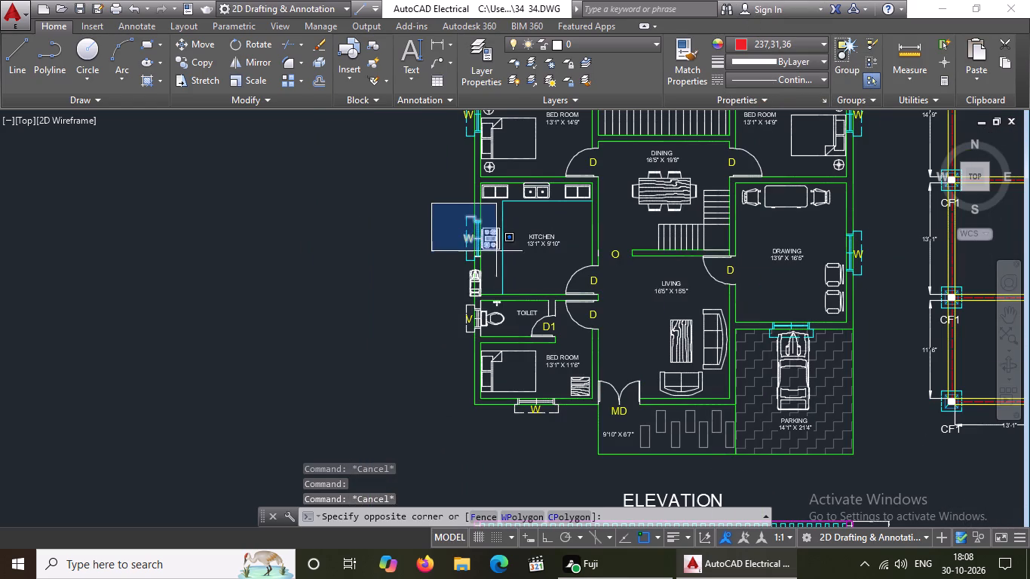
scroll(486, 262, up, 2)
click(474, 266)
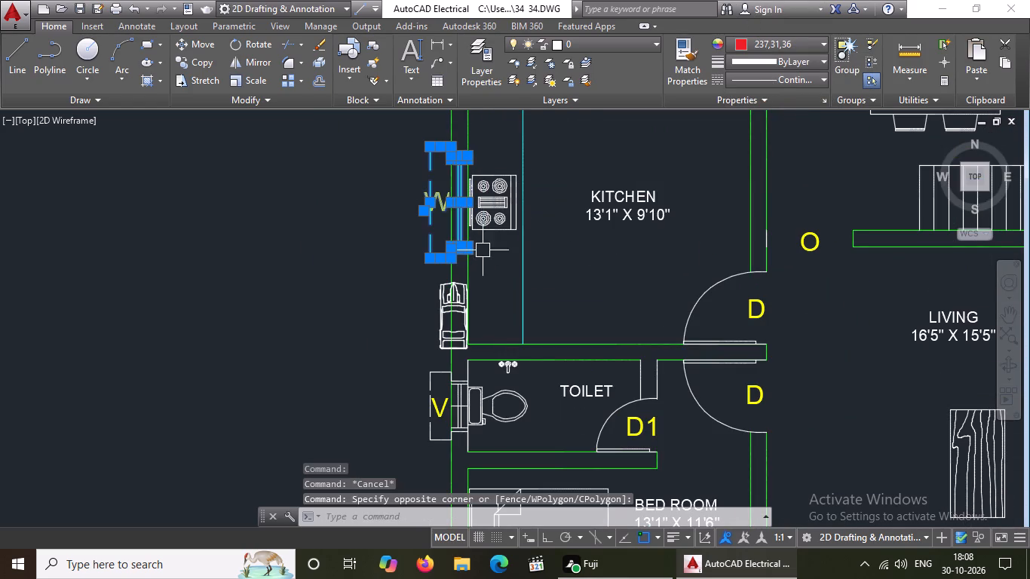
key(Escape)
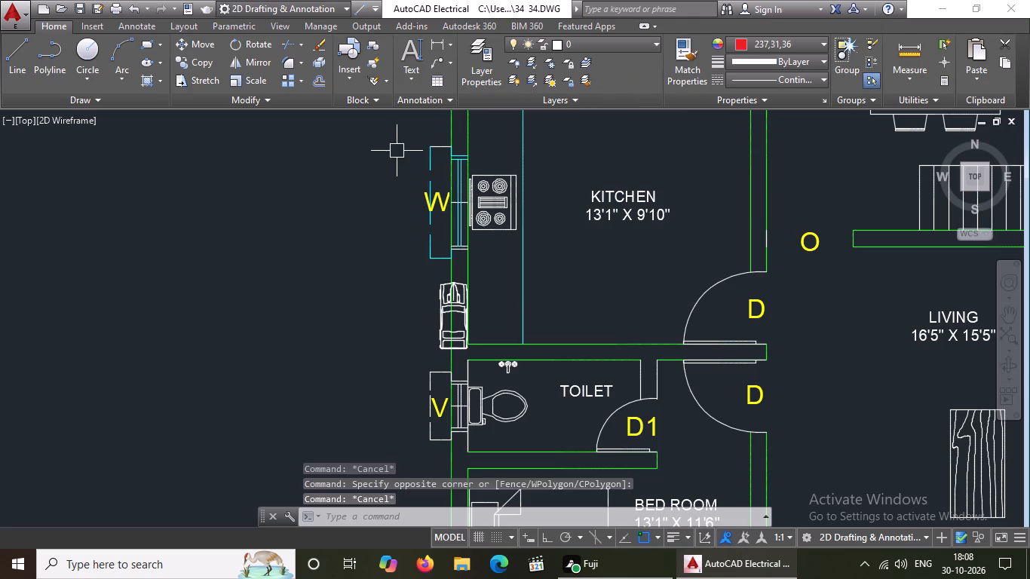
Set the whole kitchen W window, including its center divider, south jamb lines and label, to cyan.
click(412, 124)
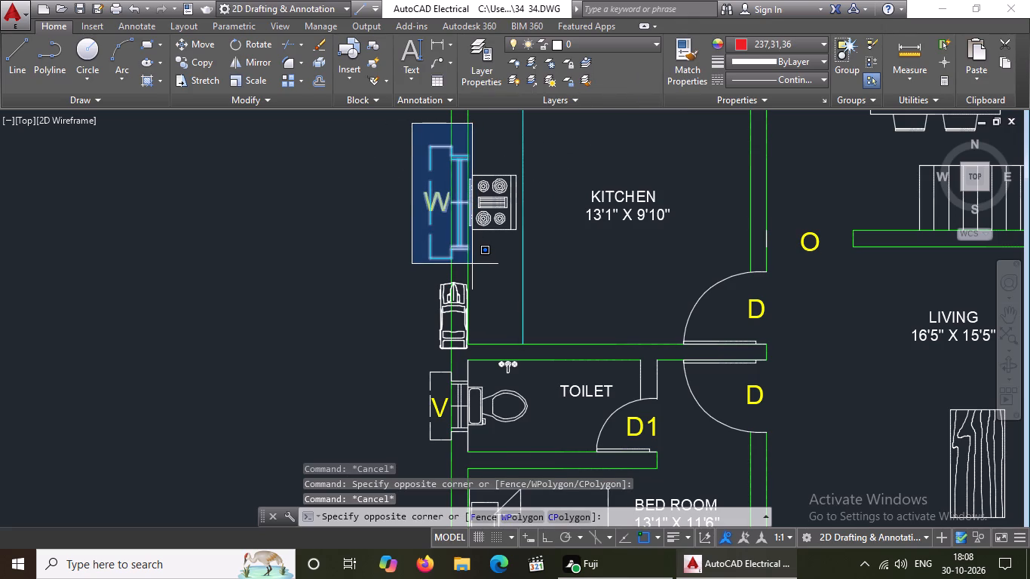
click(473, 264)
click(764, 38)
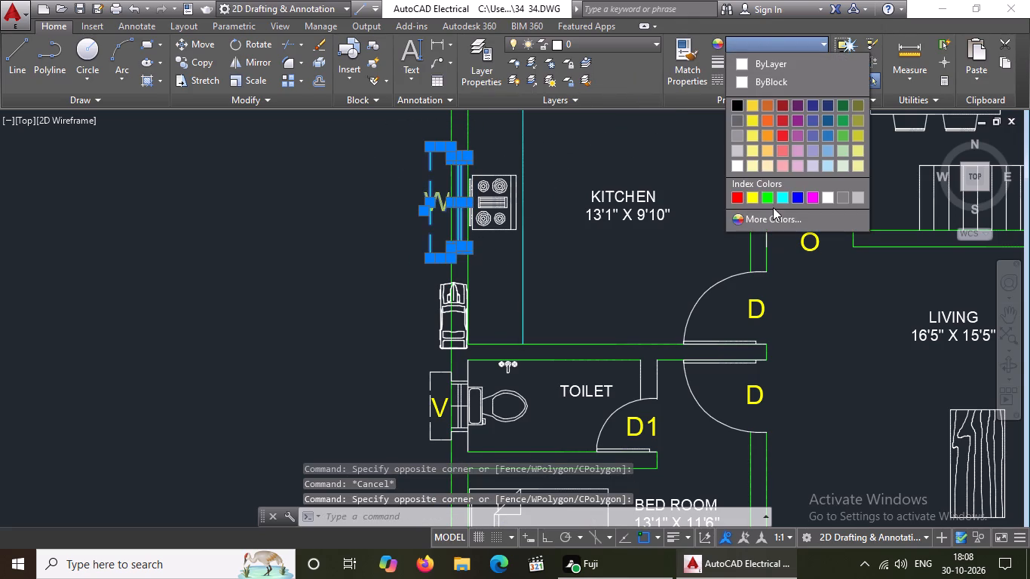
click(784, 195)
key(Escape)
Set the W label of the kitchen window to yellow.
scroll(406, 201, up, 2)
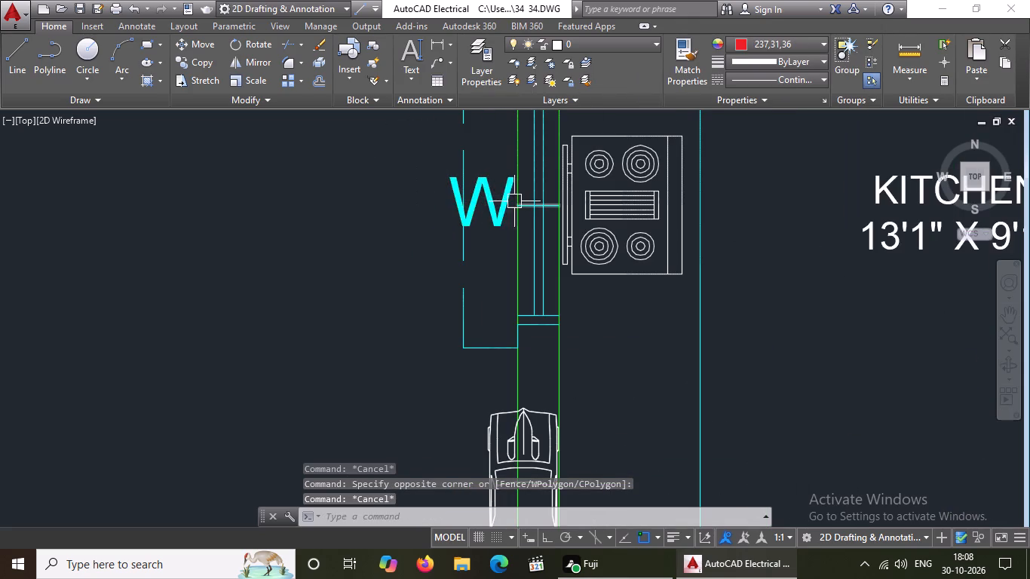
click(496, 203)
click(763, 42)
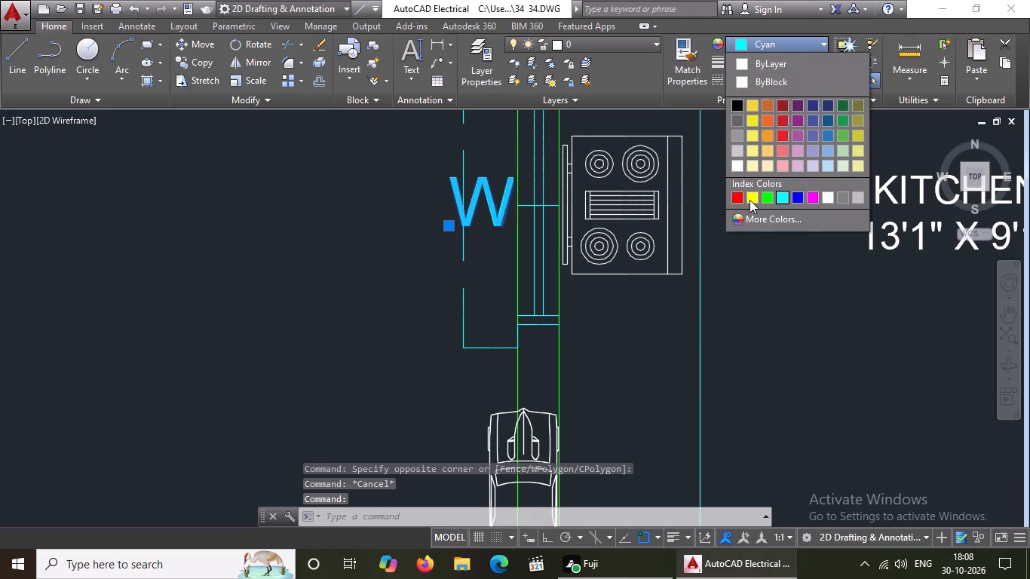
click(750, 198)
key(Escape)
Set the dashed outer outline of the toilet's V ventilator beside the kitchen, together with its label, to cyan.
scroll(520, 264, down, 3)
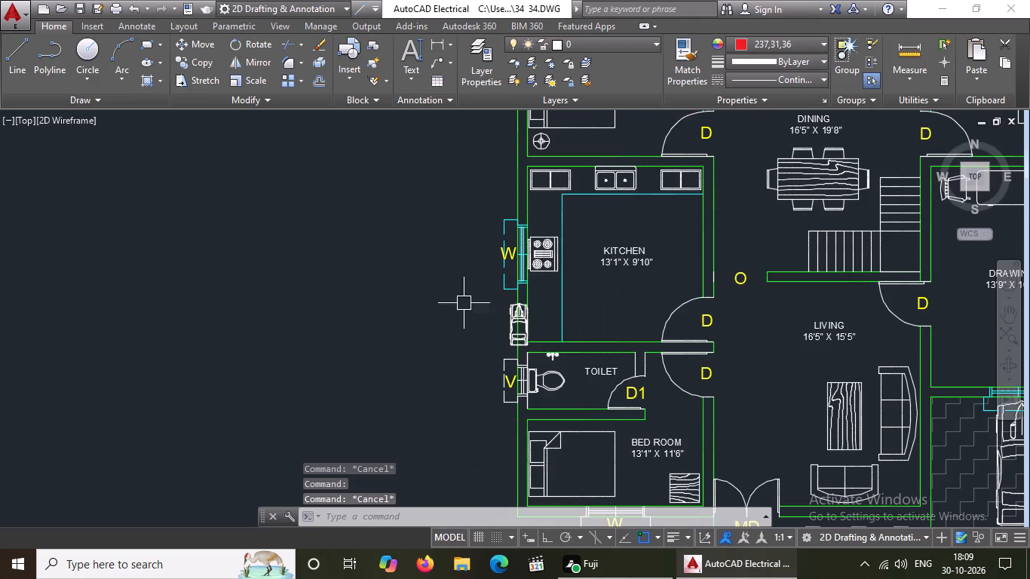
scroll(534, 342, down, 2)
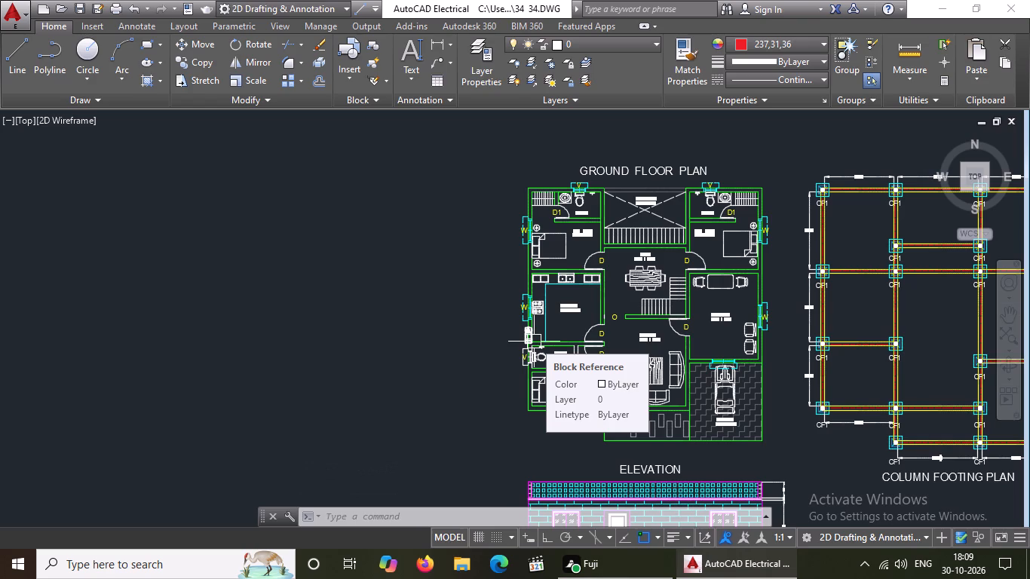
scroll(535, 332, down, 1)
scroll(558, 387, up, 2)
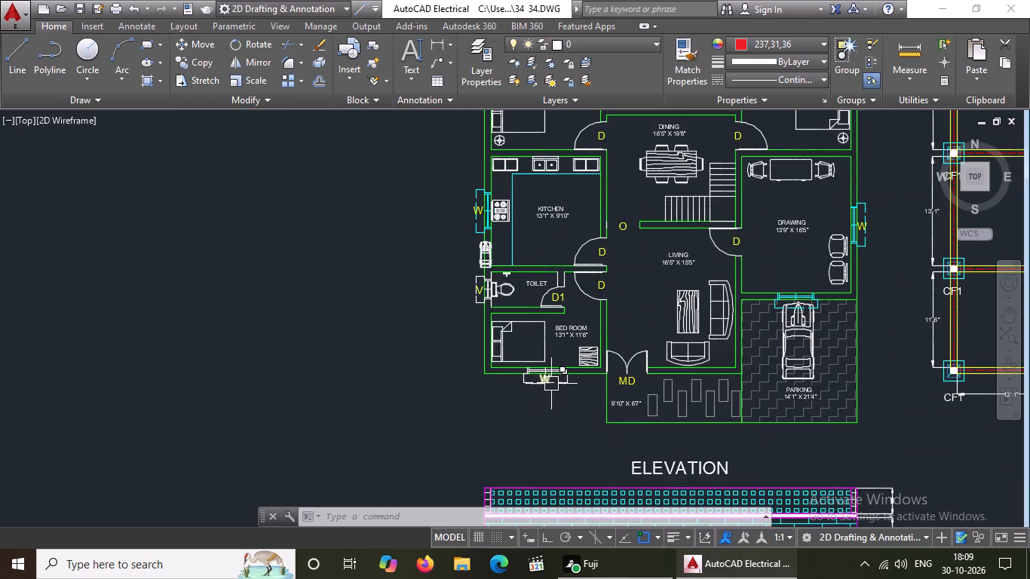
scroll(504, 289, up, 5)
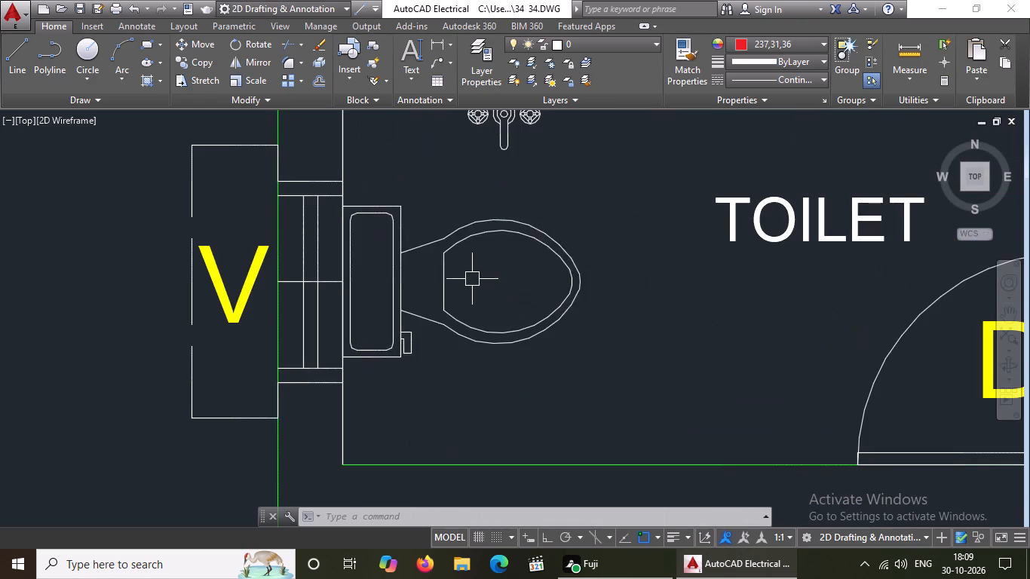
click(165, 130)
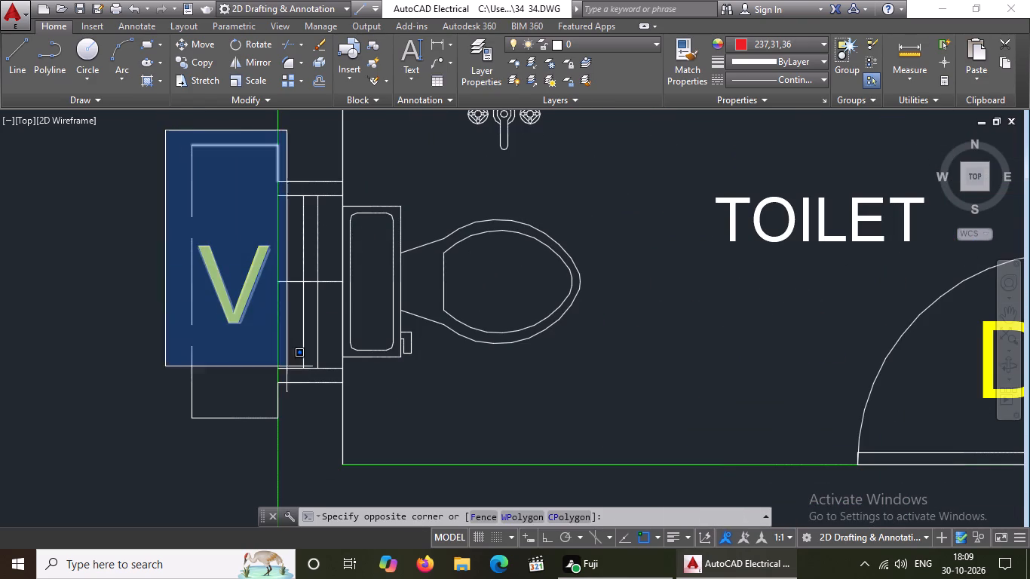
click(290, 444)
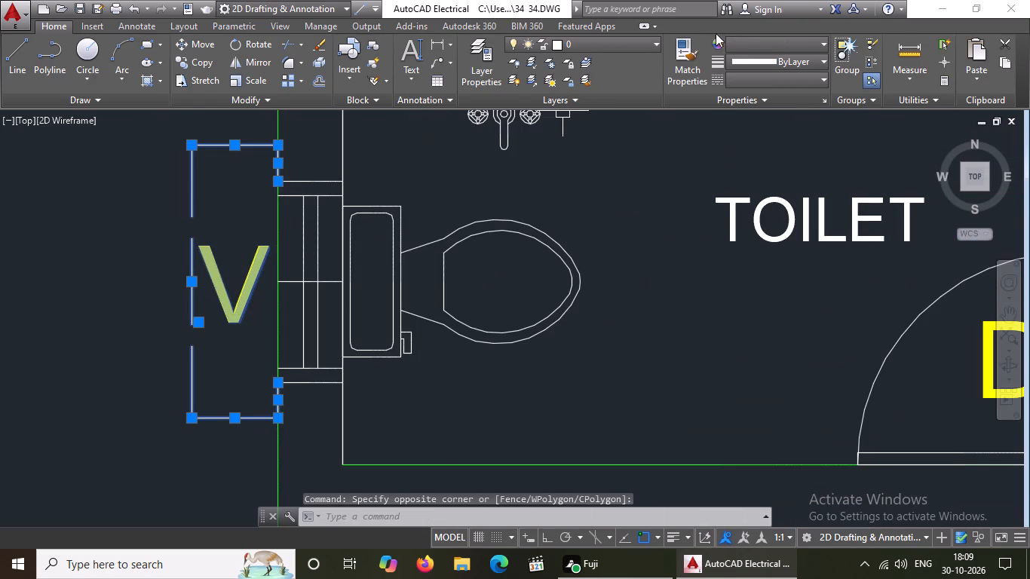
click(741, 37)
click(779, 196)
key(Escape)
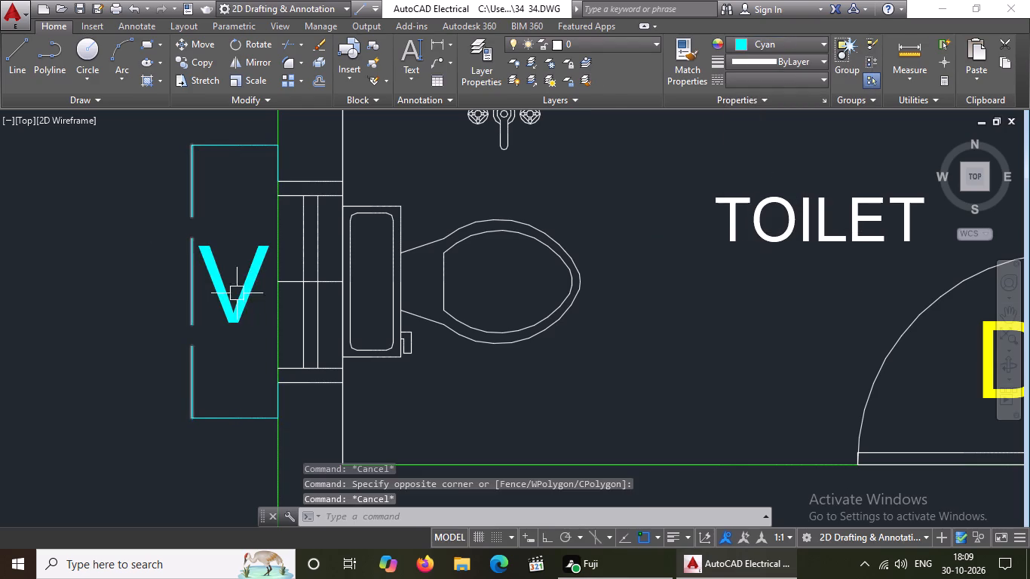
Set the V label of the toilet ventilator to yellow.
click(259, 305)
click(244, 296)
click(804, 43)
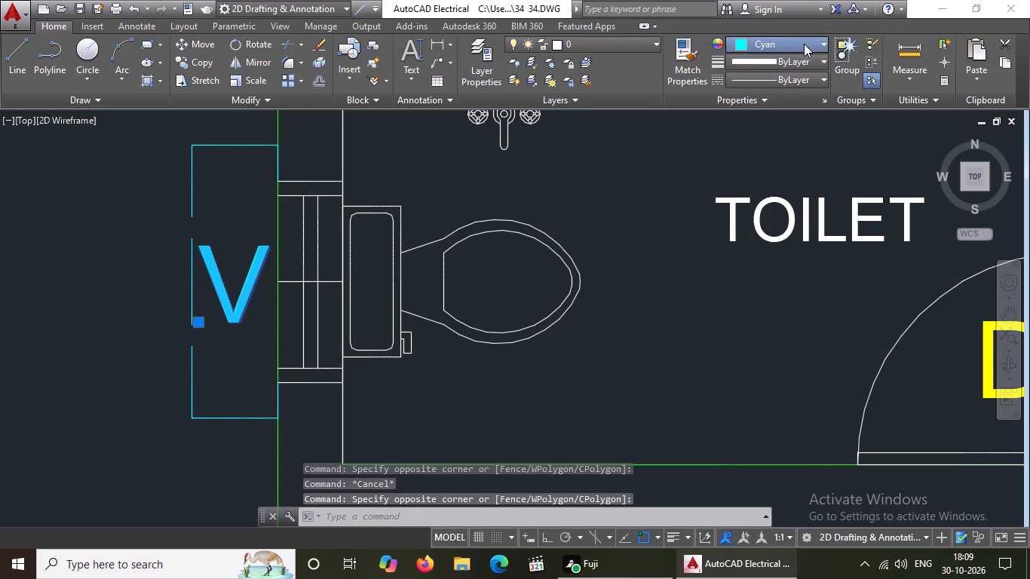
click(750, 195)
key(Escape)
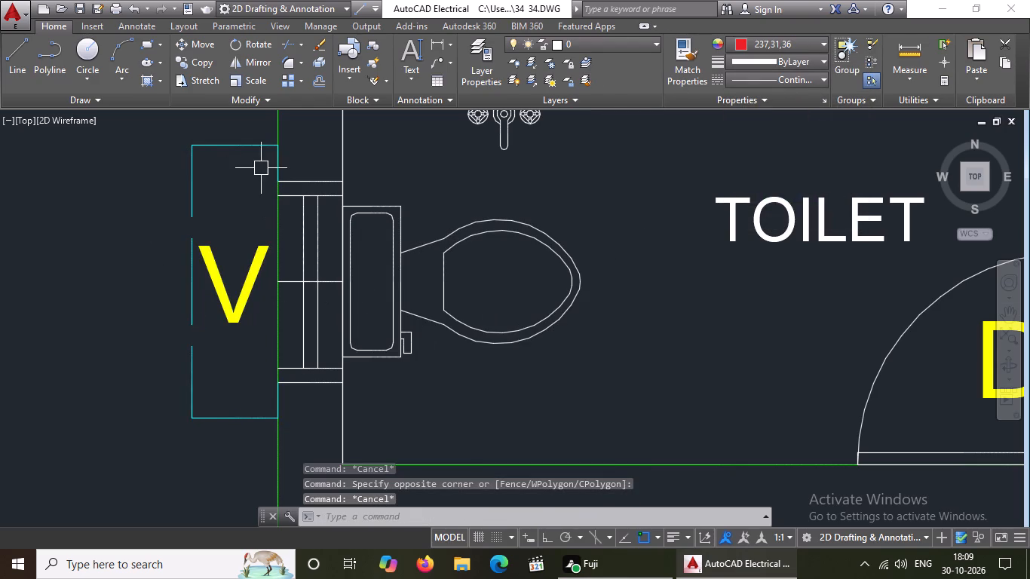
Set the two north jamb lines of the toilet's V ventilator to cyan.
drag(251, 156, 264, 167)
click(382, 217)
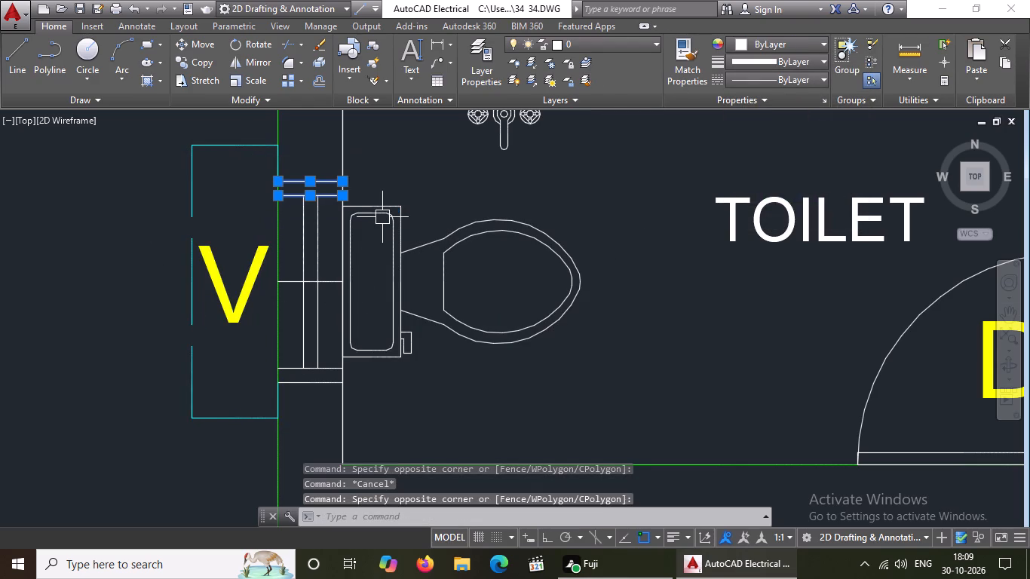
click(783, 39)
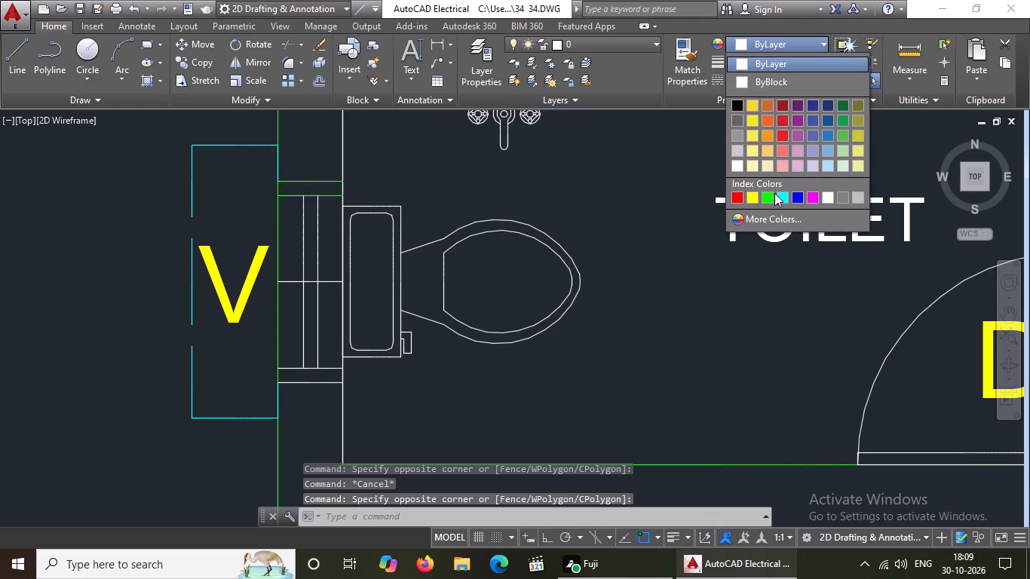
click(783, 200)
key(Escape)
Set the two long glazing lines and the center divider of the toilet's V ventilator to cyan.
click(301, 225)
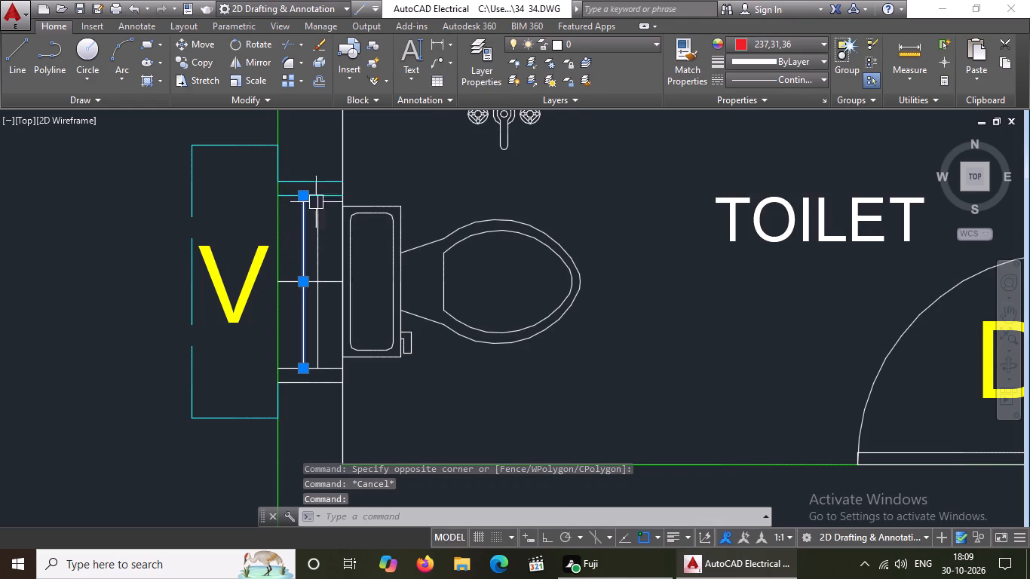
click(762, 44)
click(785, 195)
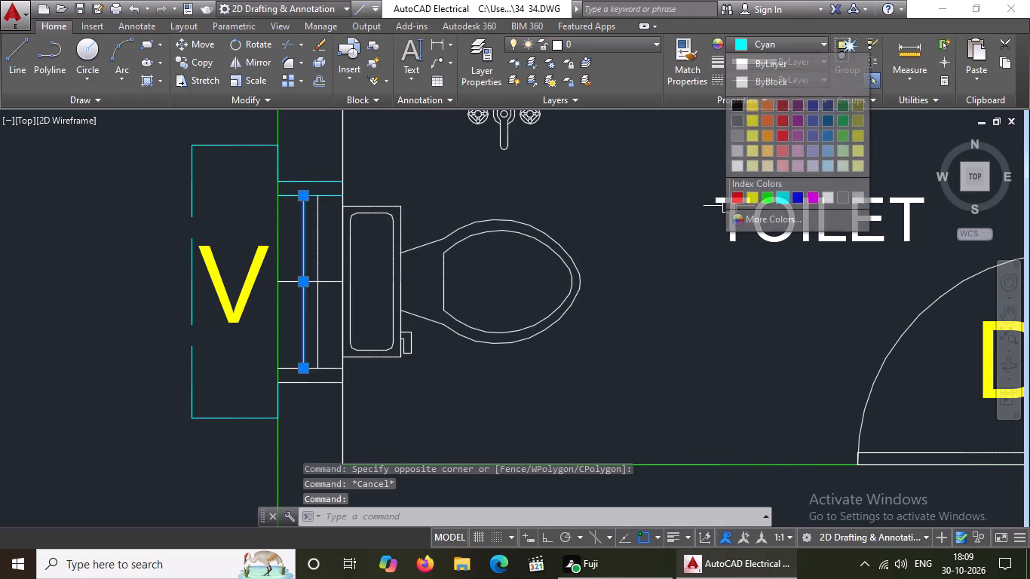
key(Escape)
drag(316, 213, 323, 212)
click(792, 47)
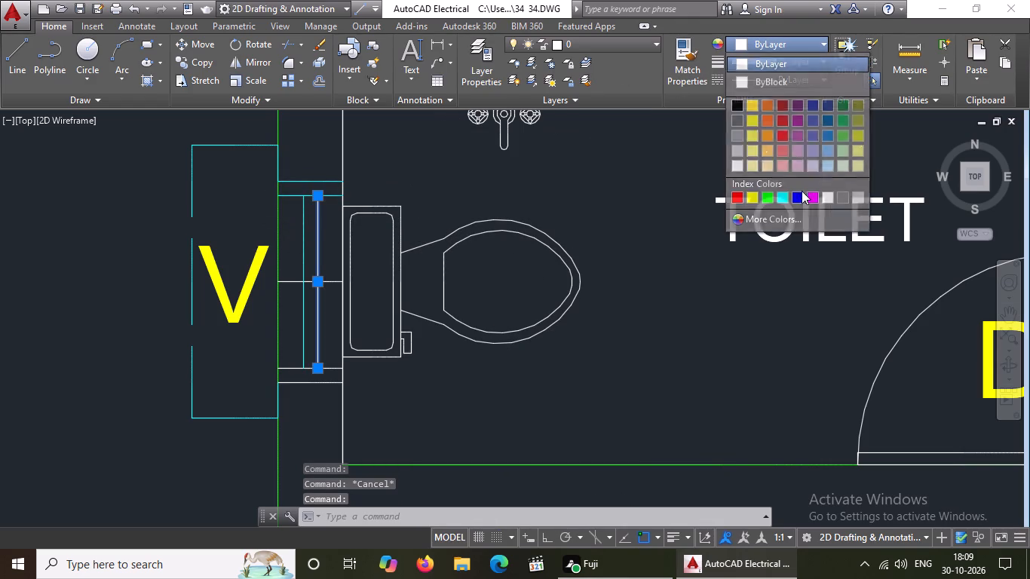
click(784, 197)
key(Escape)
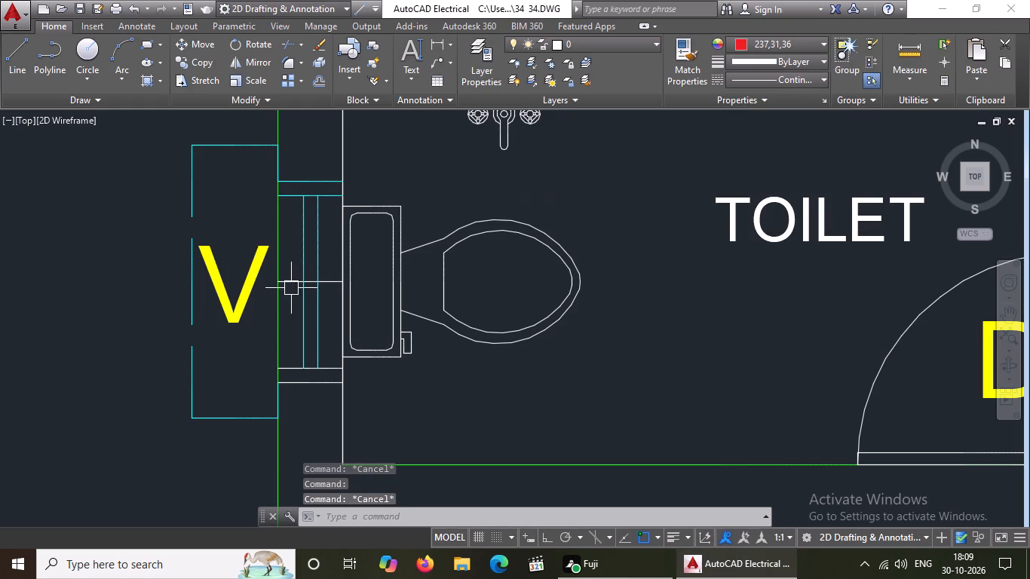
click(291, 281)
click(755, 44)
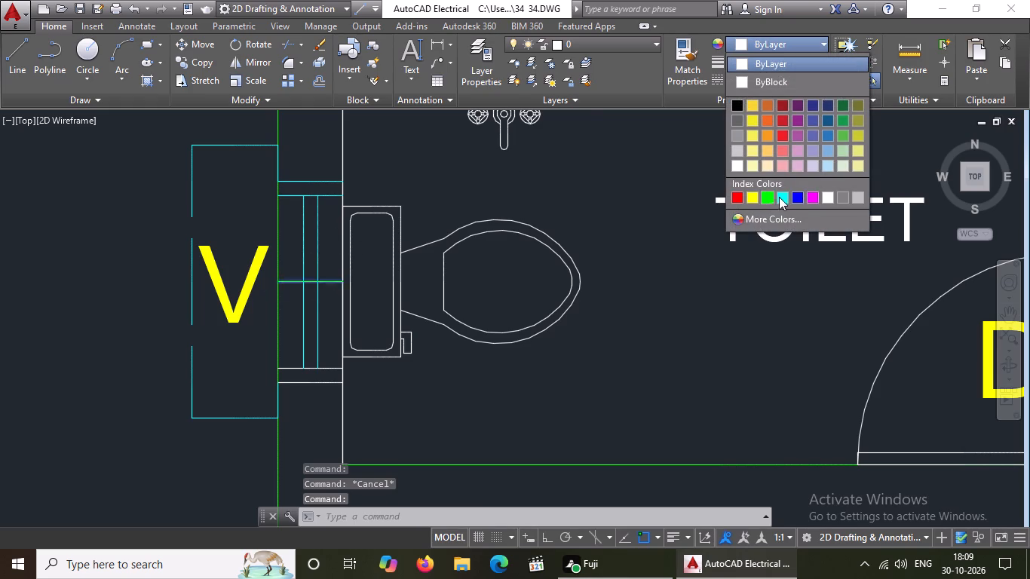
click(783, 195)
key(Escape)
Set the two south jamb lines of the toilet's V ventilator to cyan.
drag(247, 357, 254, 360)
click(357, 397)
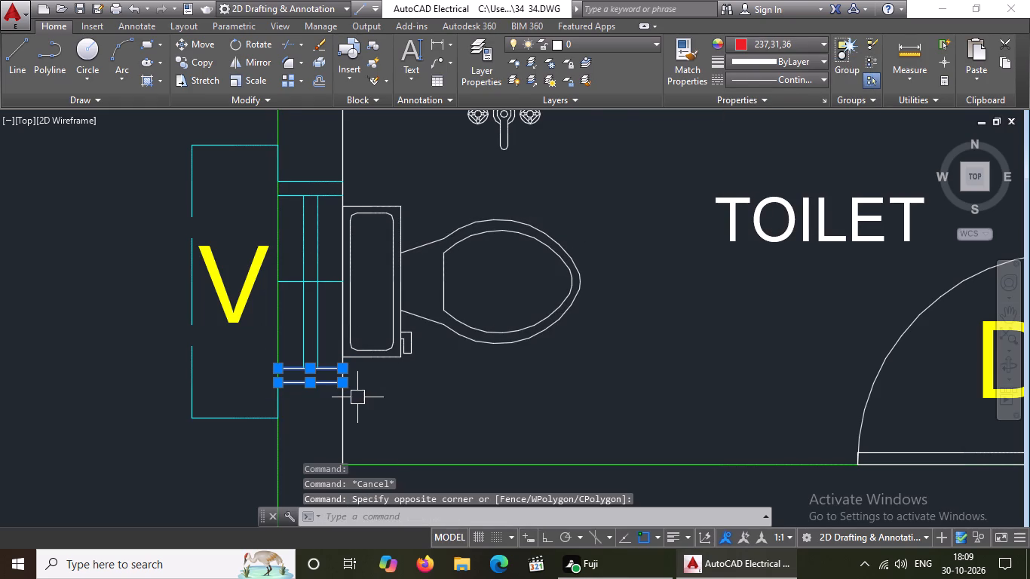
click(781, 44)
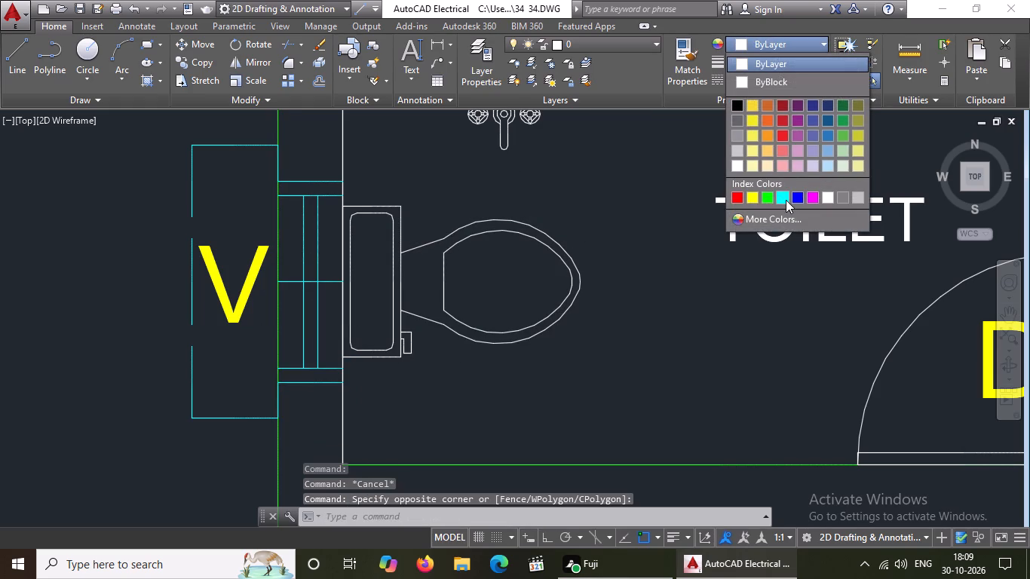
click(786, 200)
key(Escape)
Set the two west jamb lines of the W window in the front bedroom's south wall to cyan.
scroll(575, 268, down, 5)
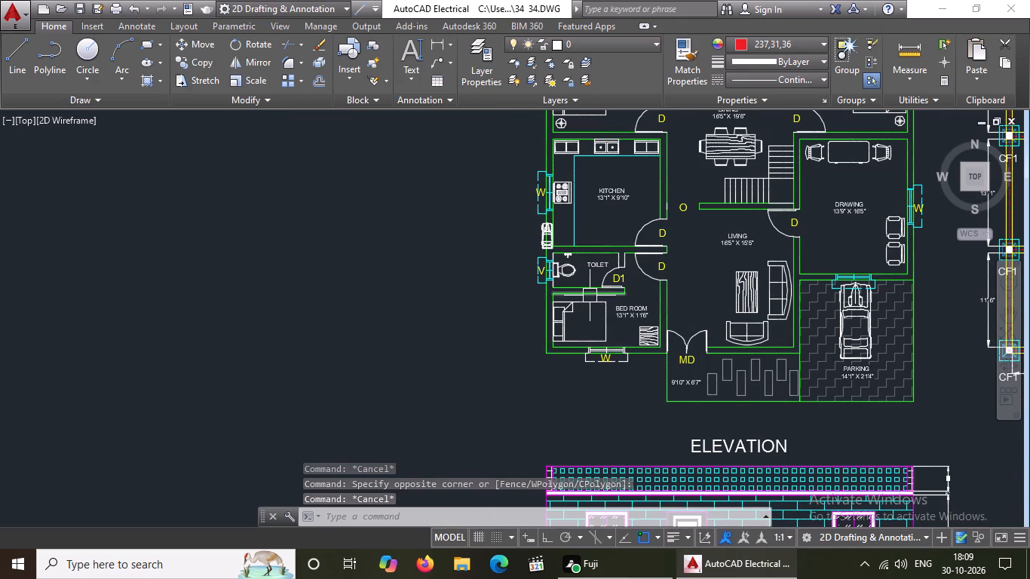
scroll(590, 292, down, 2)
scroll(622, 279, up, 4)
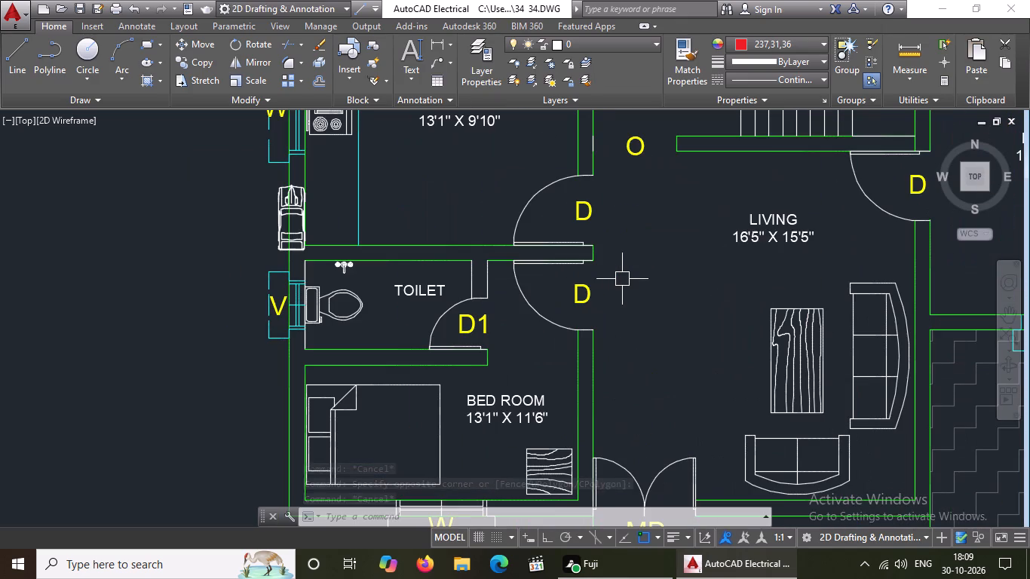
scroll(623, 279, down, 2)
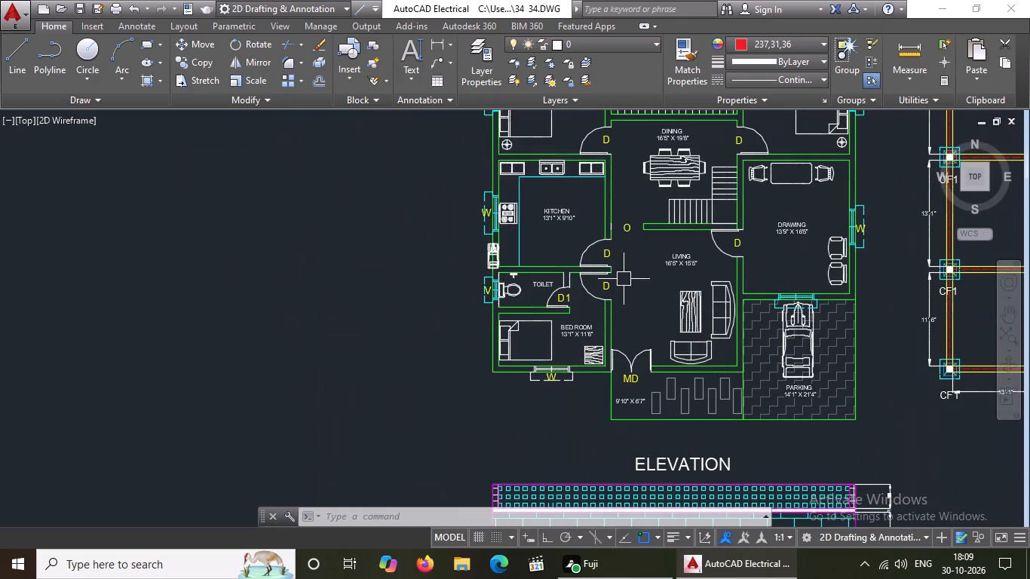
scroll(624, 279, down, 2)
scroll(633, 278, up, 1)
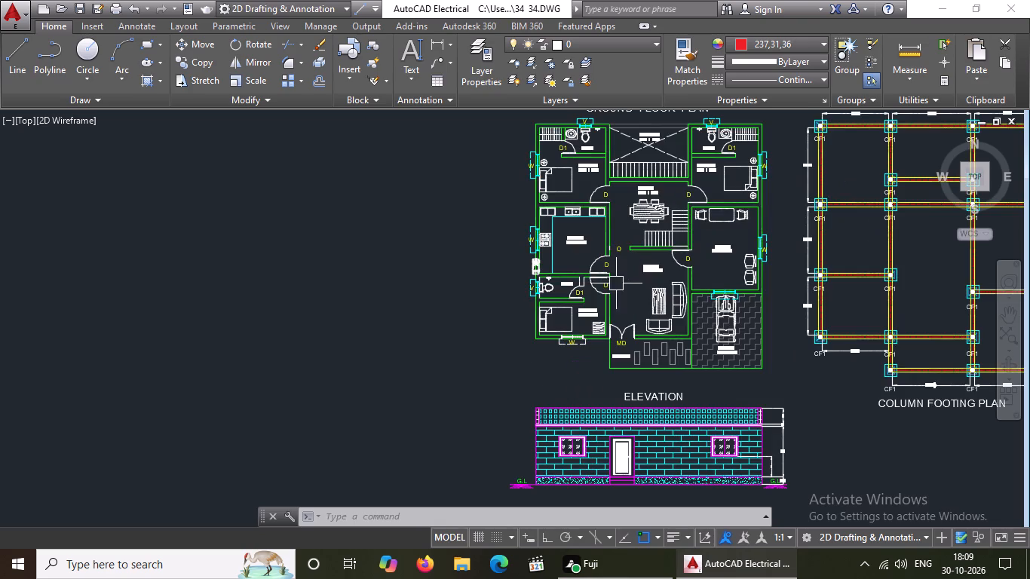
scroll(590, 378, up, 2)
scroll(543, 308, up, 2)
scroll(475, 215, up, 2)
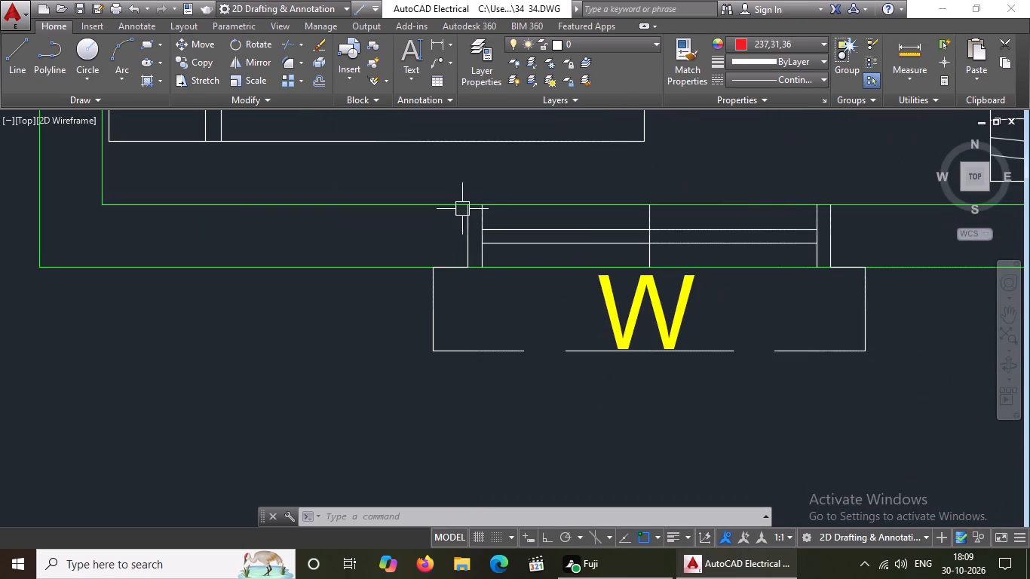
double_click(439, 192)
double_click(492, 302)
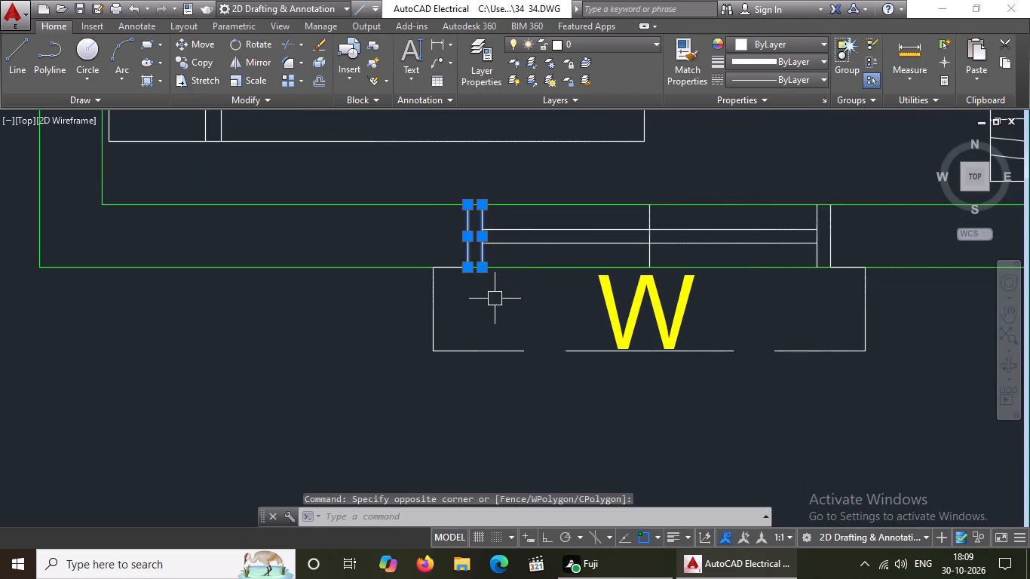
click(810, 46)
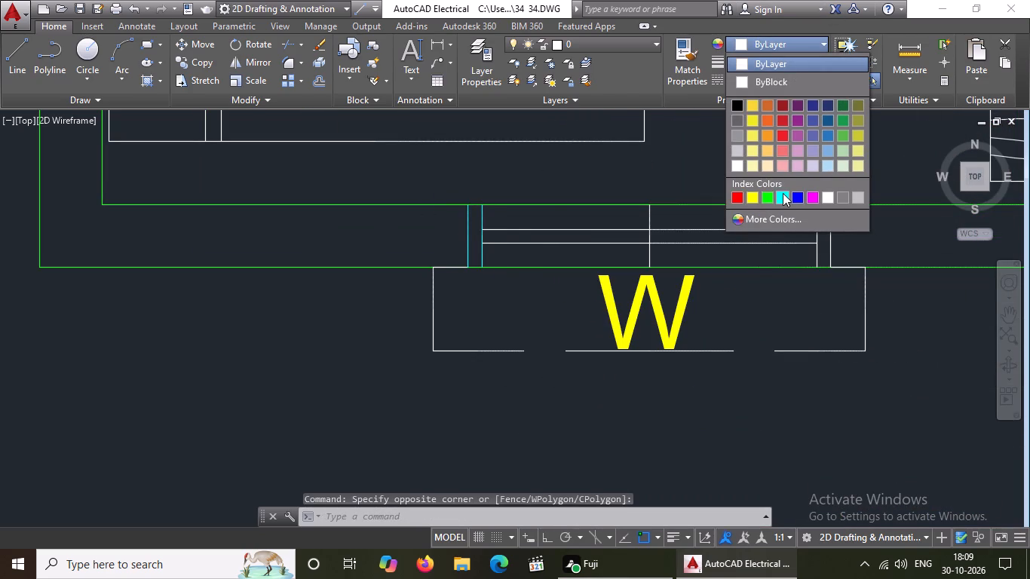
click(783, 193)
key(Escape)
Set the two long glazing lines and the center divider of the front bedroom's W window to cyan.
click(538, 245)
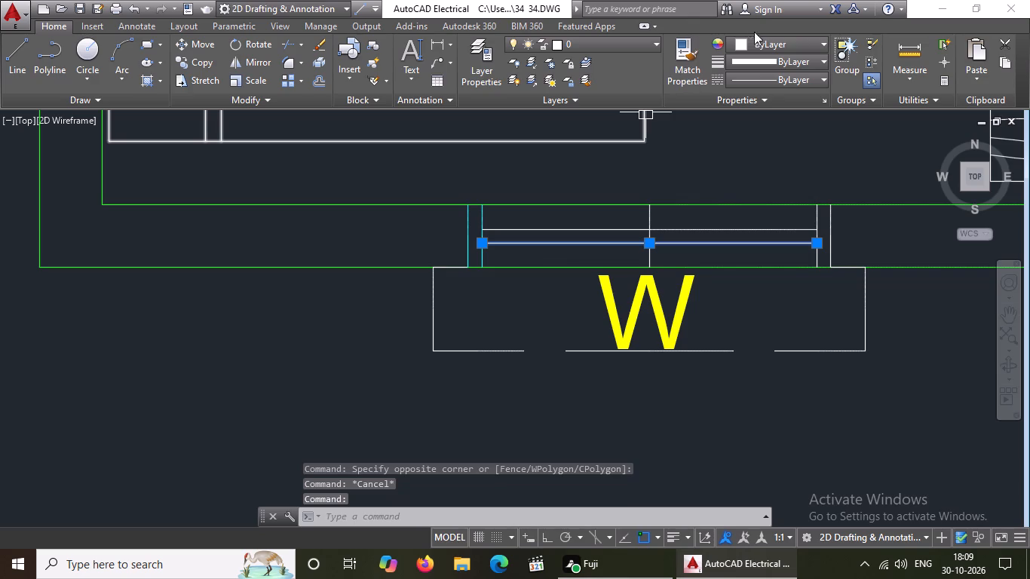
click(764, 46)
click(779, 194)
key(Escape)
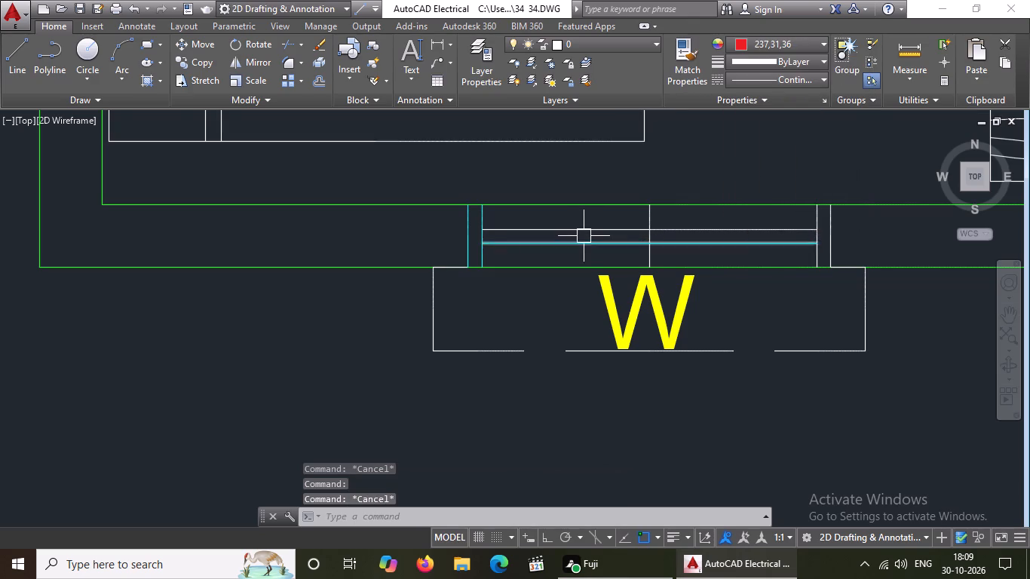
click(584, 235)
click(776, 46)
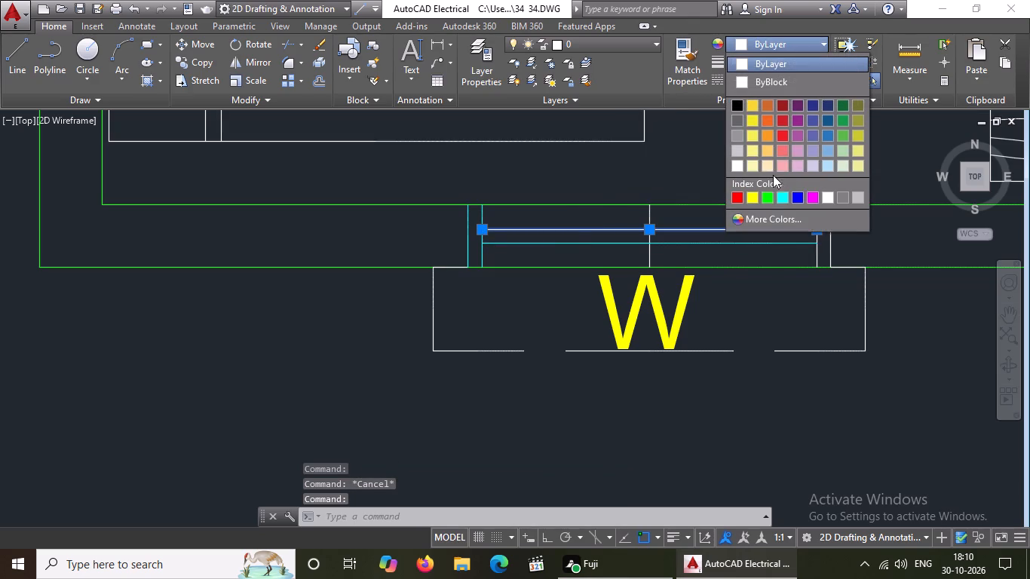
click(783, 196)
key(Escape)
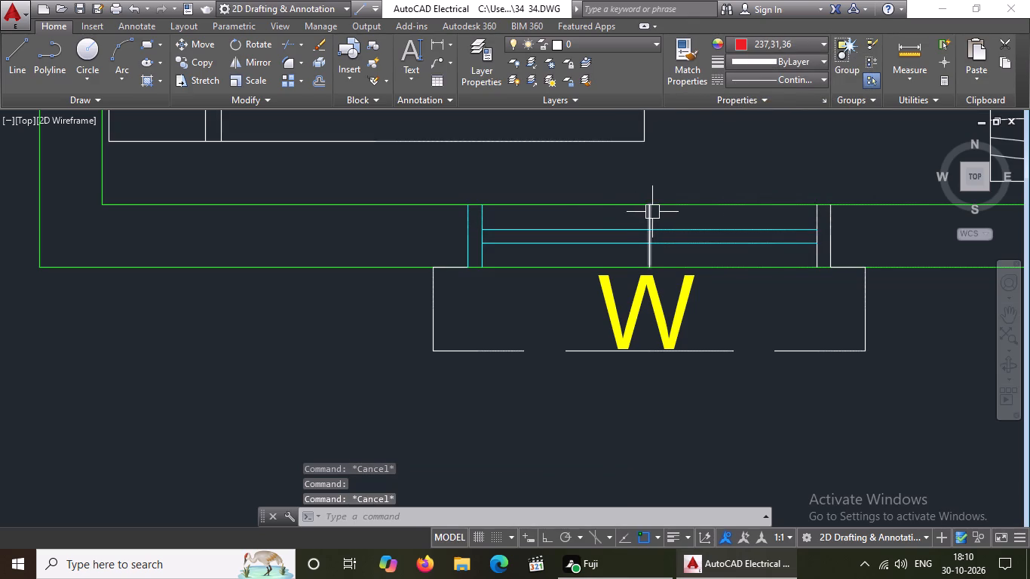
click(651, 213)
click(755, 42)
double_click(782, 195)
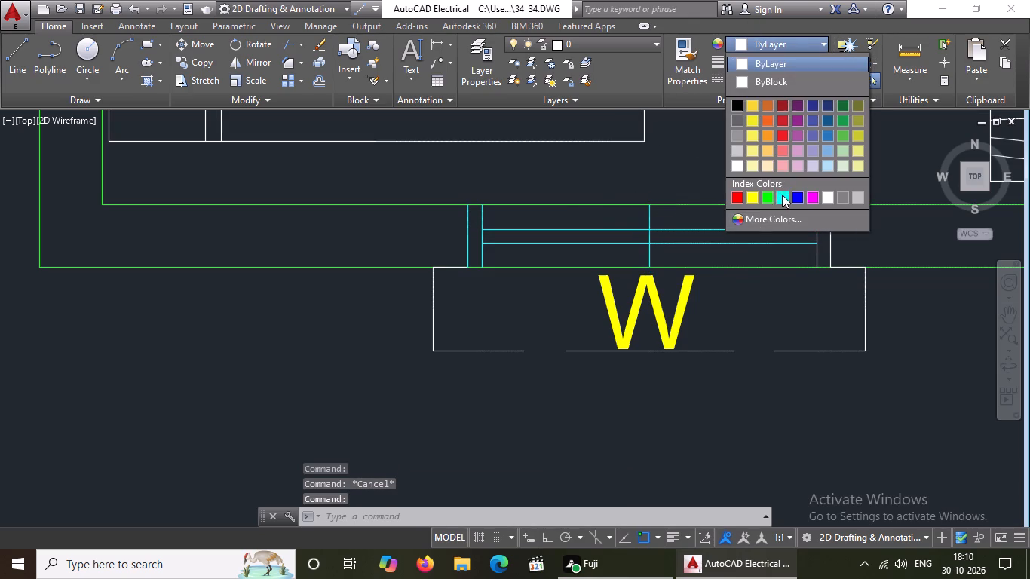
key(Escape)
Set the two east jamb lines of the front bedroom's W window to cyan.
drag(789, 173, 802, 211)
drag(826, 290, 841, 297)
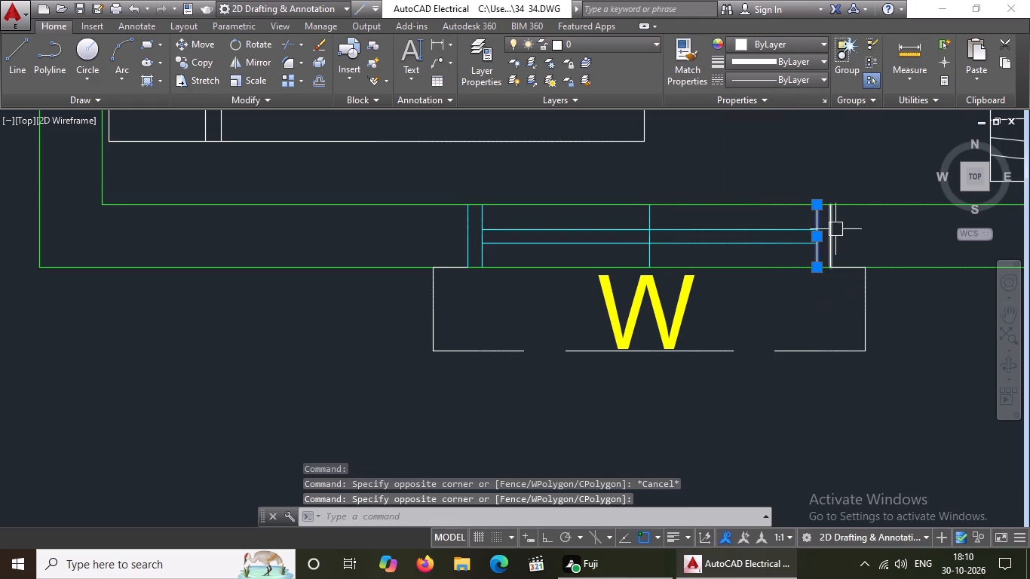
key(Escape)
drag(792, 149, 789, 211)
click(842, 319)
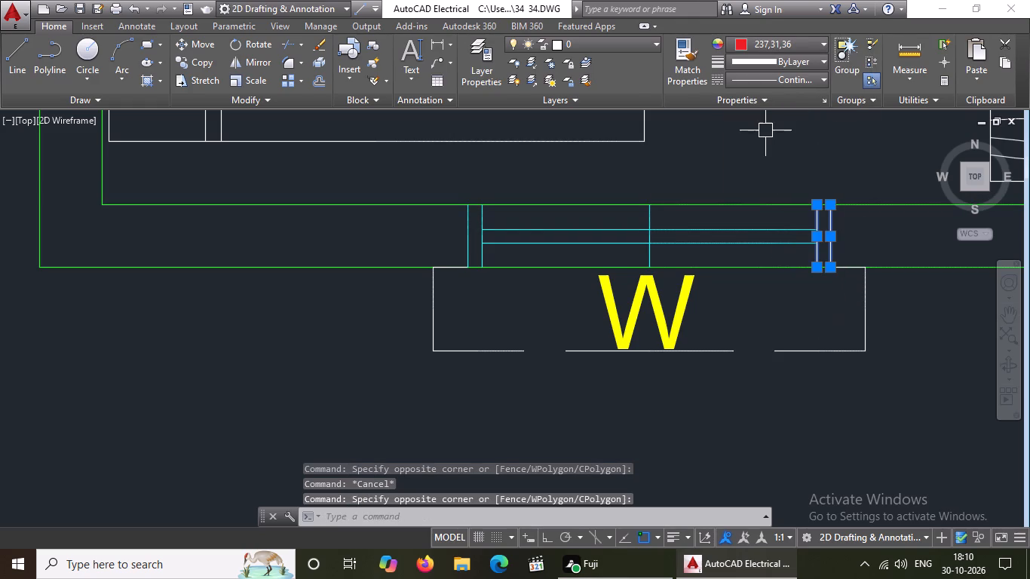
click(813, 35)
click(813, 49)
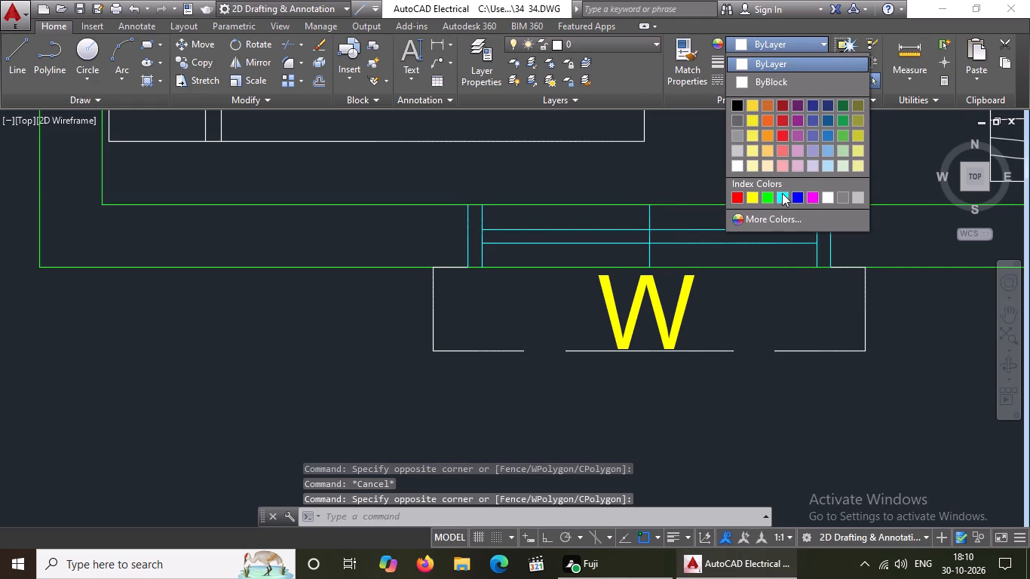
click(785, 201)
key(Escape)
Set the projecting outline below the front bedroom's W window, together with the enclosed W label, to cyan.
click(402, 241)
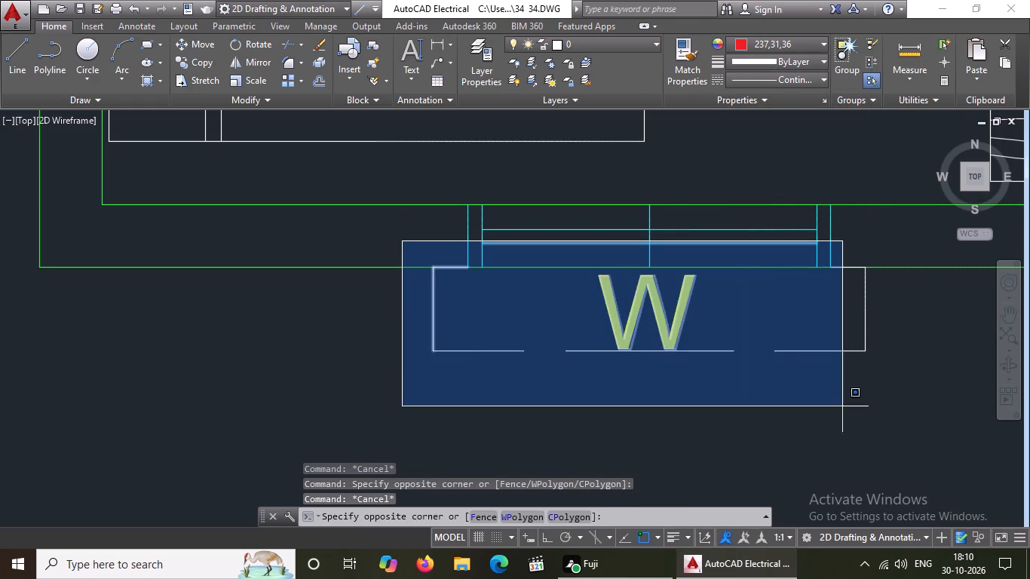
click(912, 388)
click(783, 43)
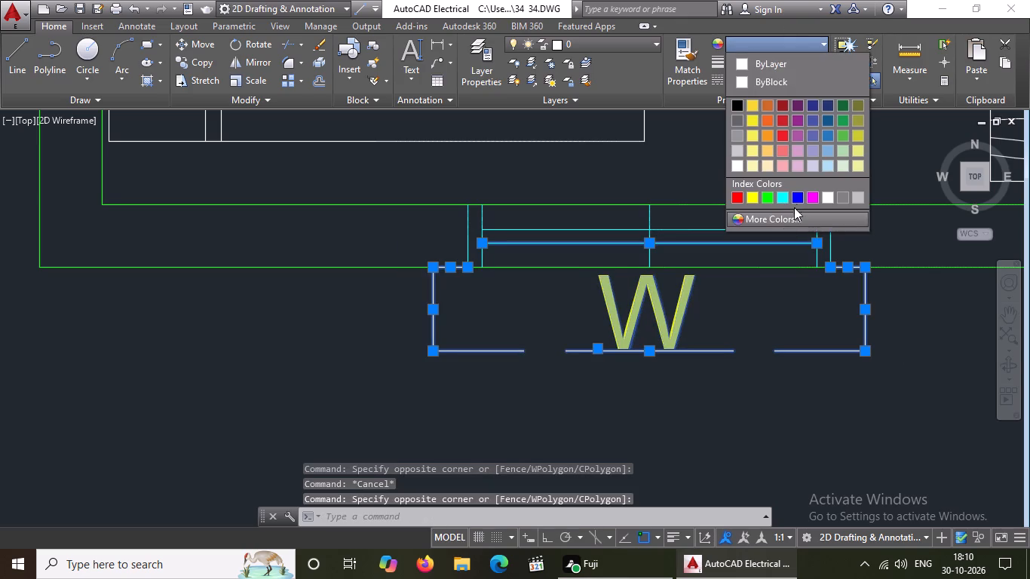
click(783, 199)
key(Escape)
Set the W label of the front bedroom's window to yellow.
click(666, 325)
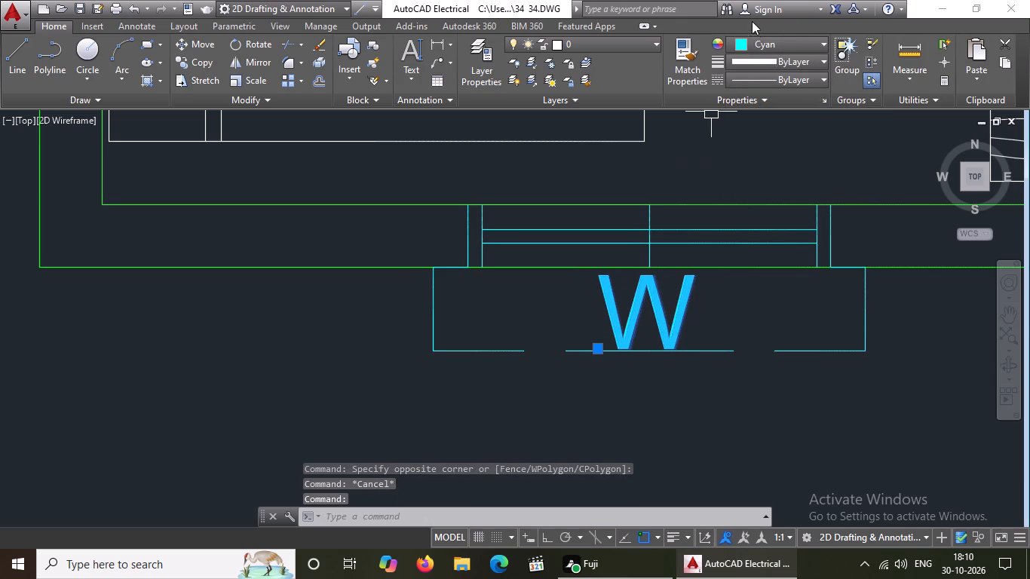
click(753, 44)
click(753, 195)
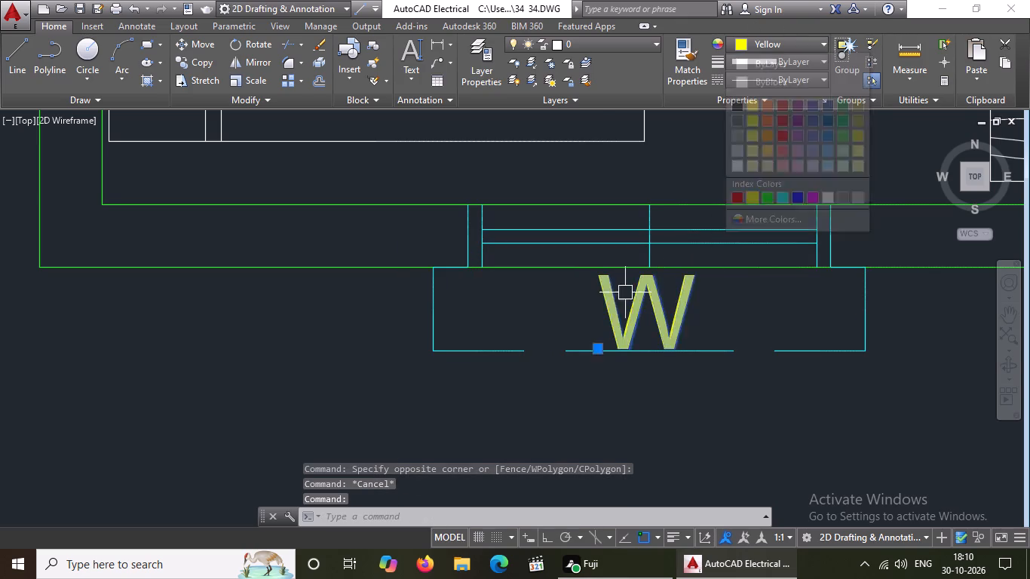
key(Escape)
Examine the ground floor plan for linework that still needs recoloring.
scroll(602, 302, down, 3)
key(Escape)
scroll(631, 293, down, 3)
scroll(692, 292, up, 2)
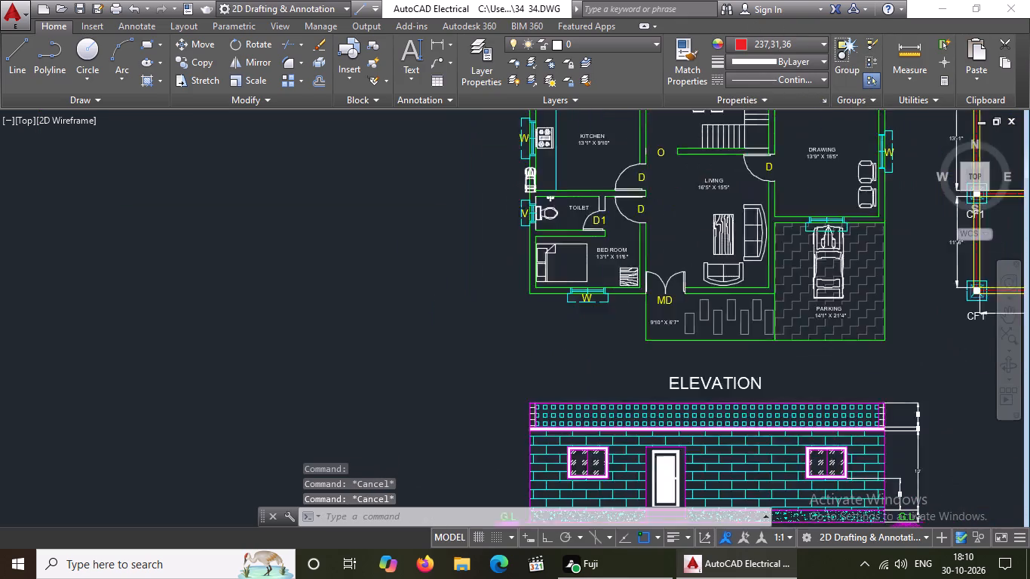
scroll(692, 283, down, 3)
scroll(719, 291, up, 2)
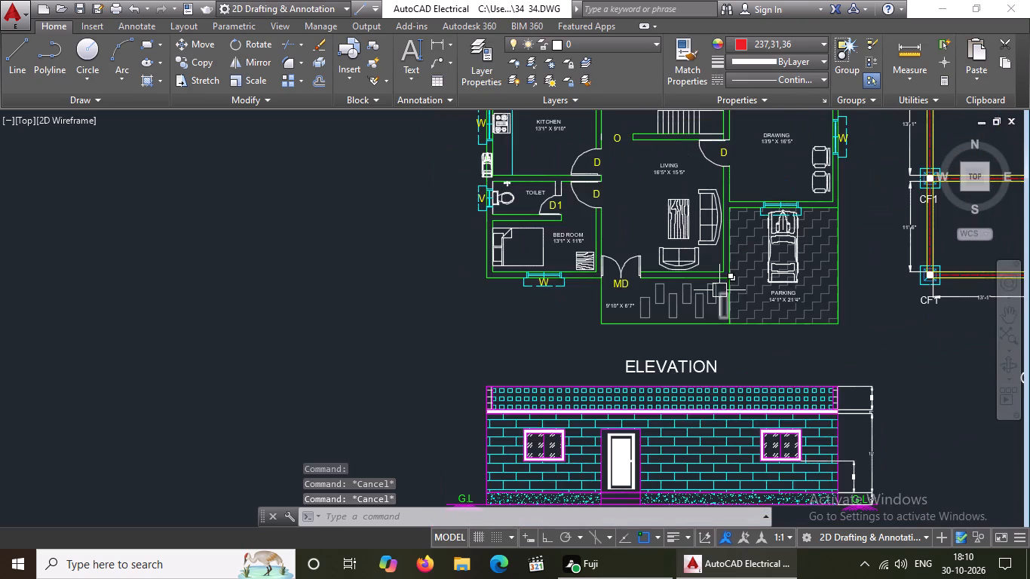
scroll(789, 299, up, 3)
scroll(750, 293, down, 4)
key(Escape)
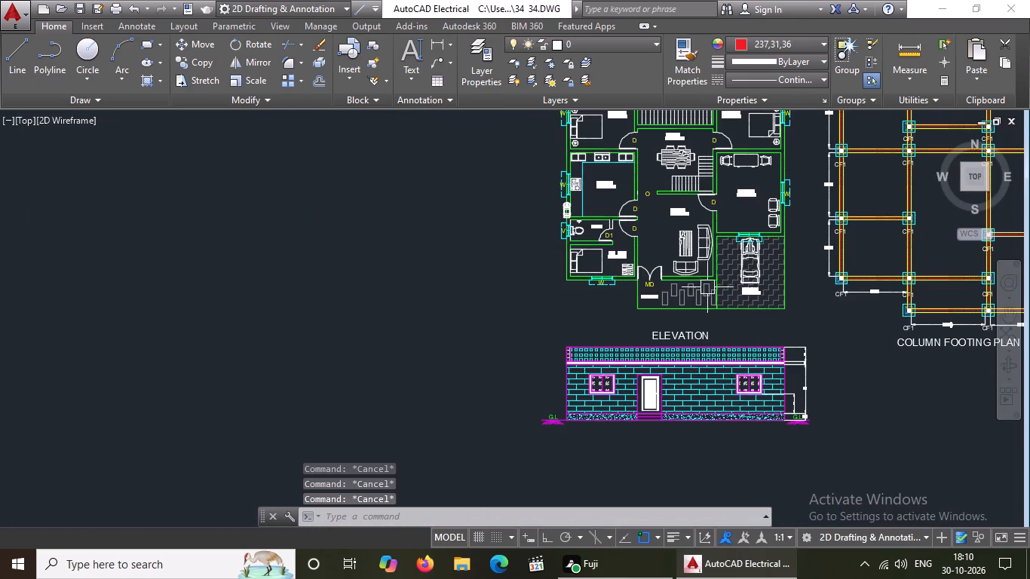
scroll(699, 285, down, 2)
scroll(466, 309, up, 2)
scroll(633, 302, up, 2)
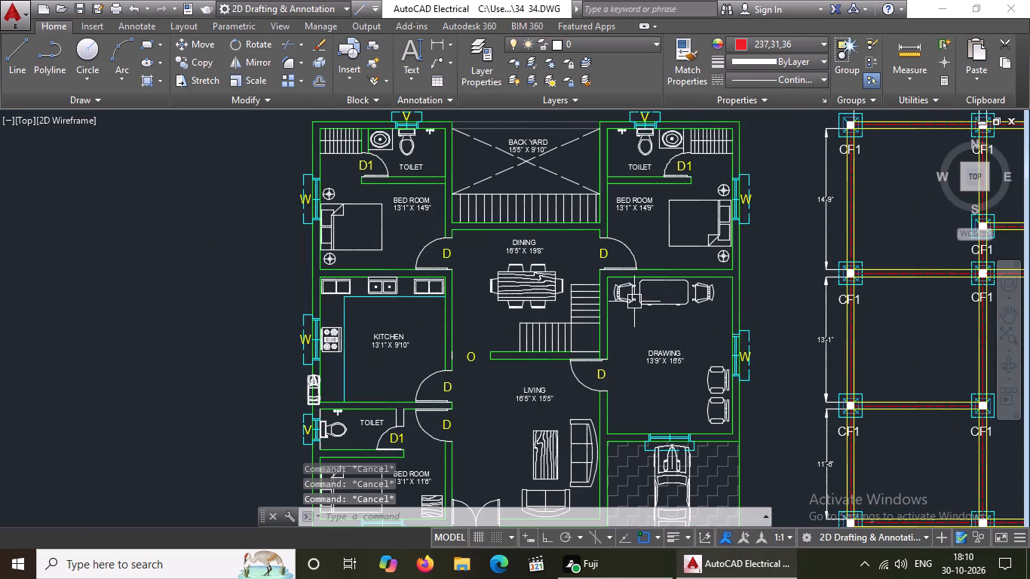
scroll(647, 232, up, 1)
scroll(612, 228, down, 3)
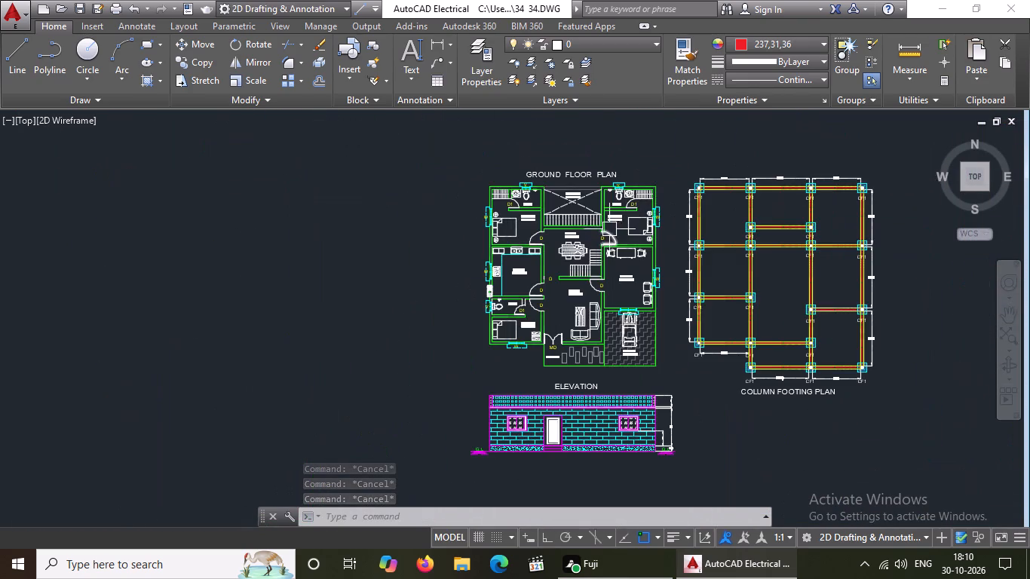
scroll(596, 326, up, 2)
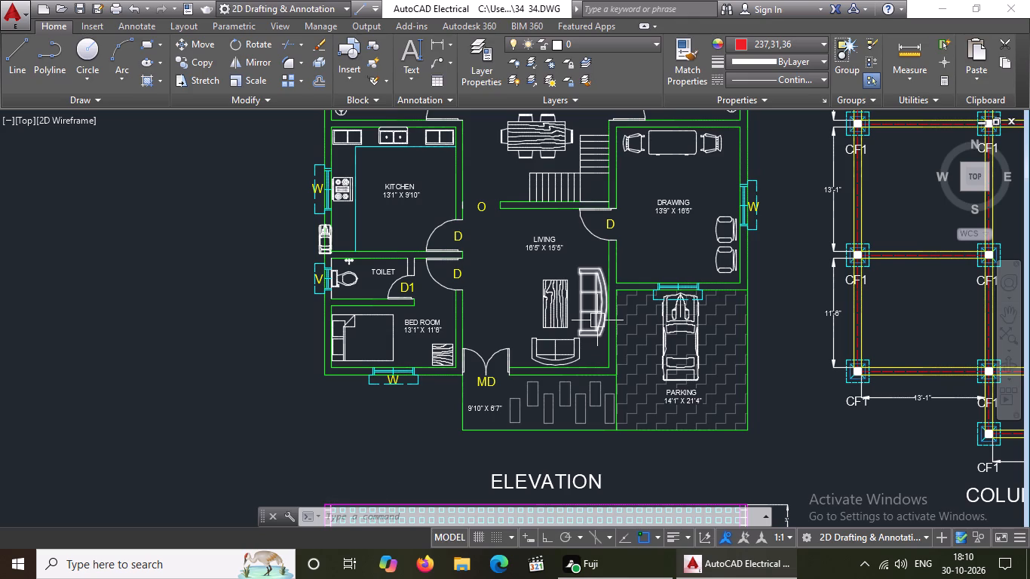
scroll(599, 315, down, 1)
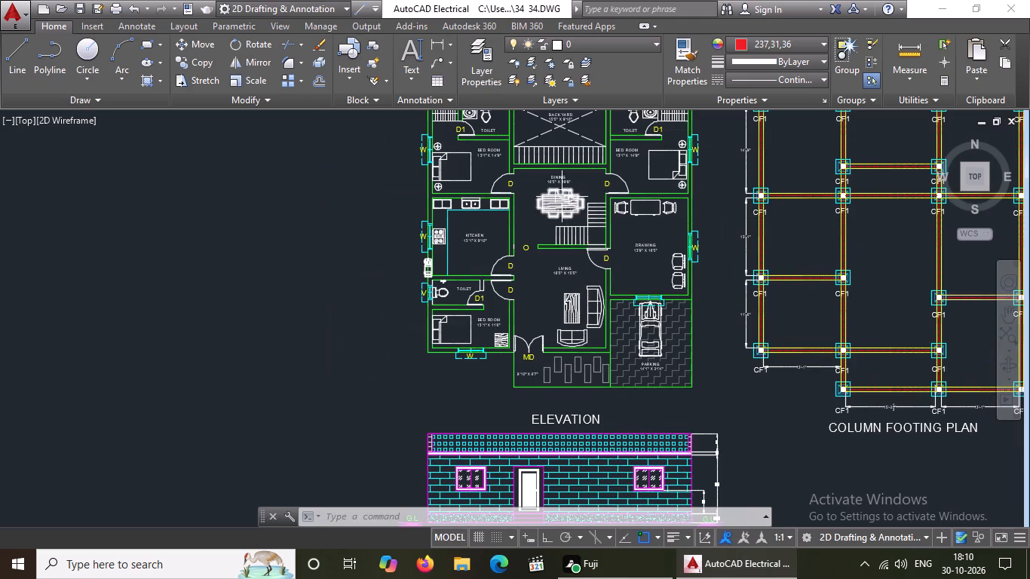
scroll(581, 267, up, 3)
scroll(566, 255, down, 2)
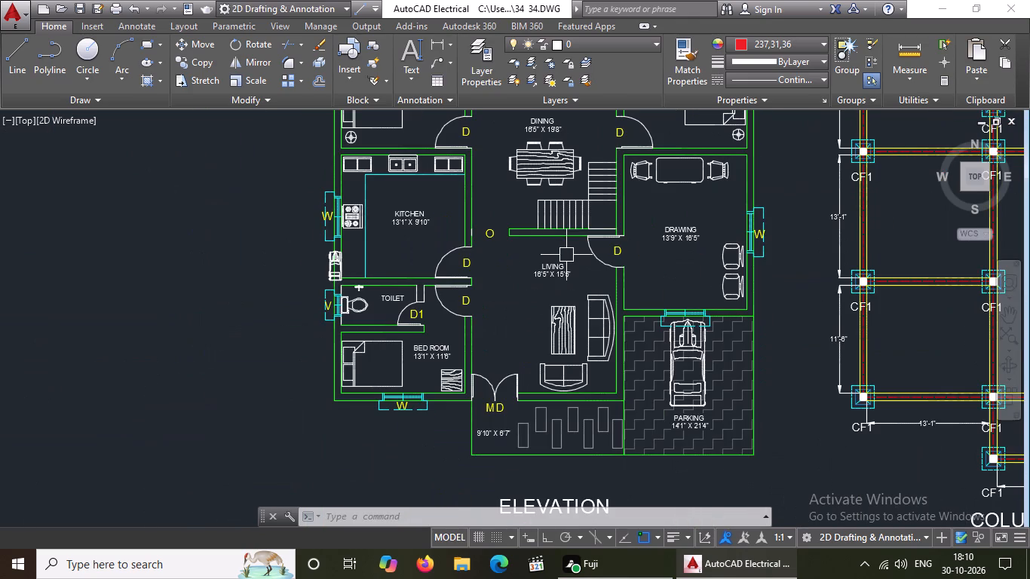
Set the first two riser lines at the west end of the staircase flight beside the living room to cyan.
scroll(565, 223, up, 4)
double_click(429, 216)
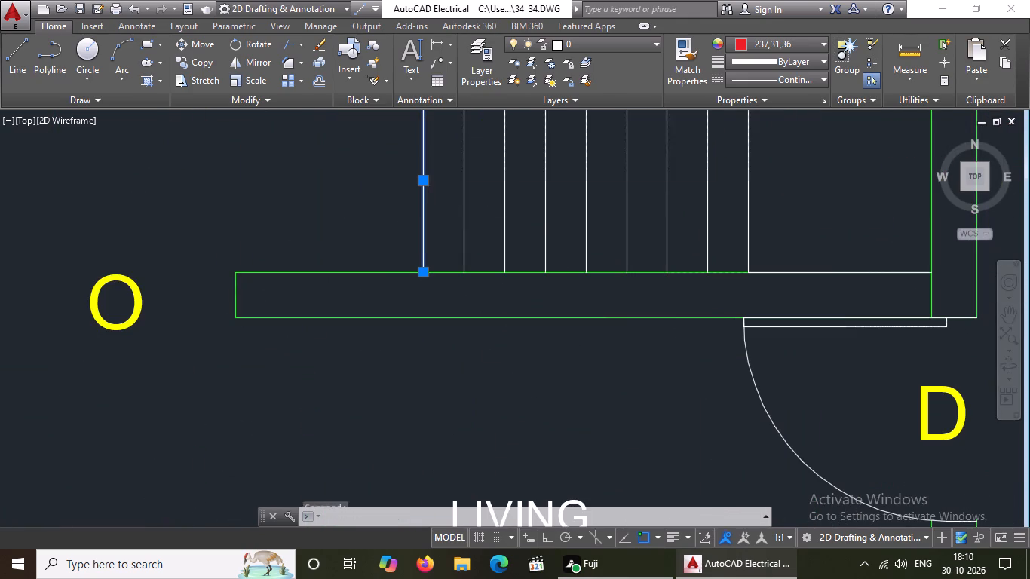
click(768, 48)
click(780, 194)
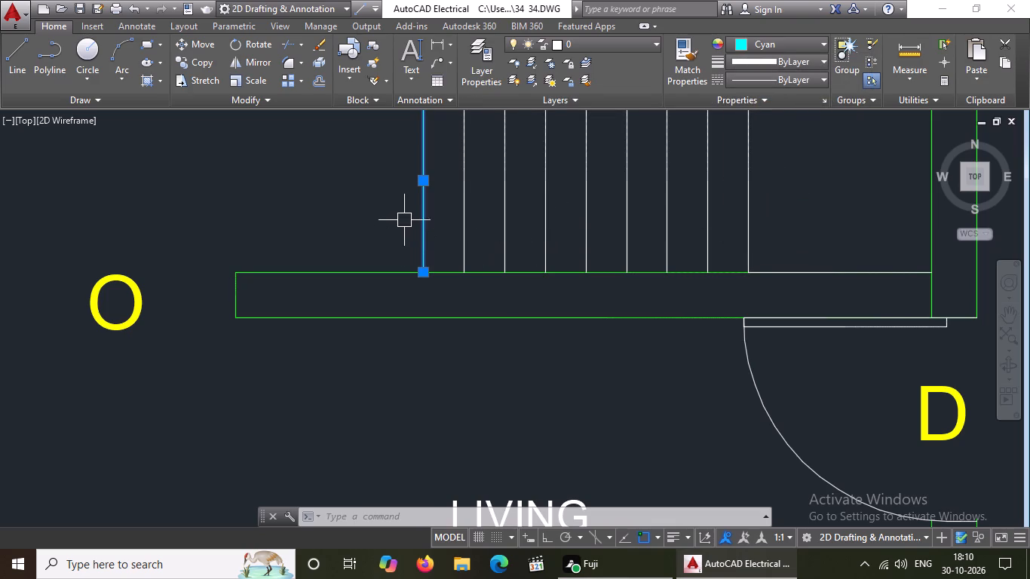
click(471, 219)
click(461, 232)
click(765, 40)
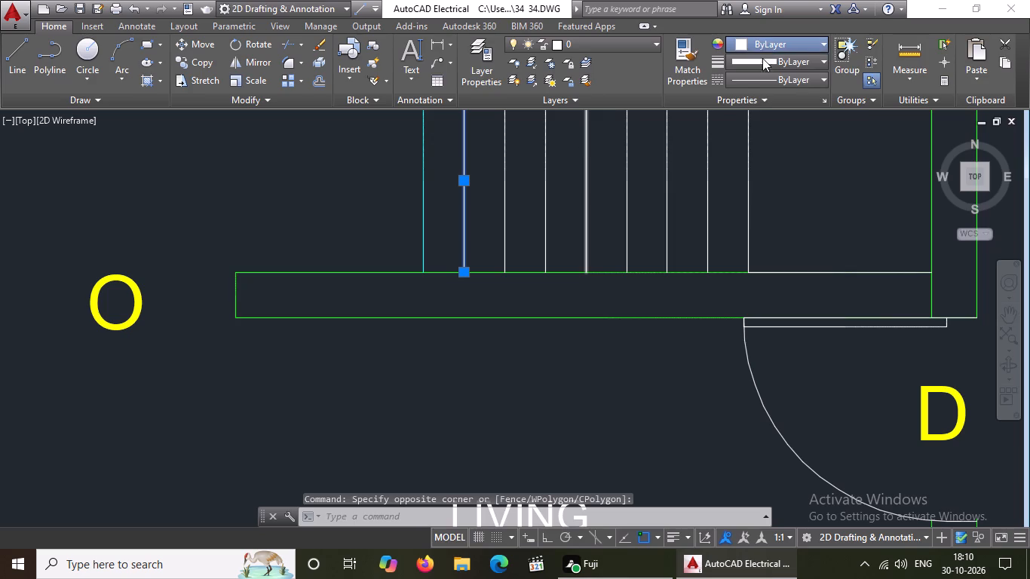
click(785, 194)
scroll(517, 253, down, 4)
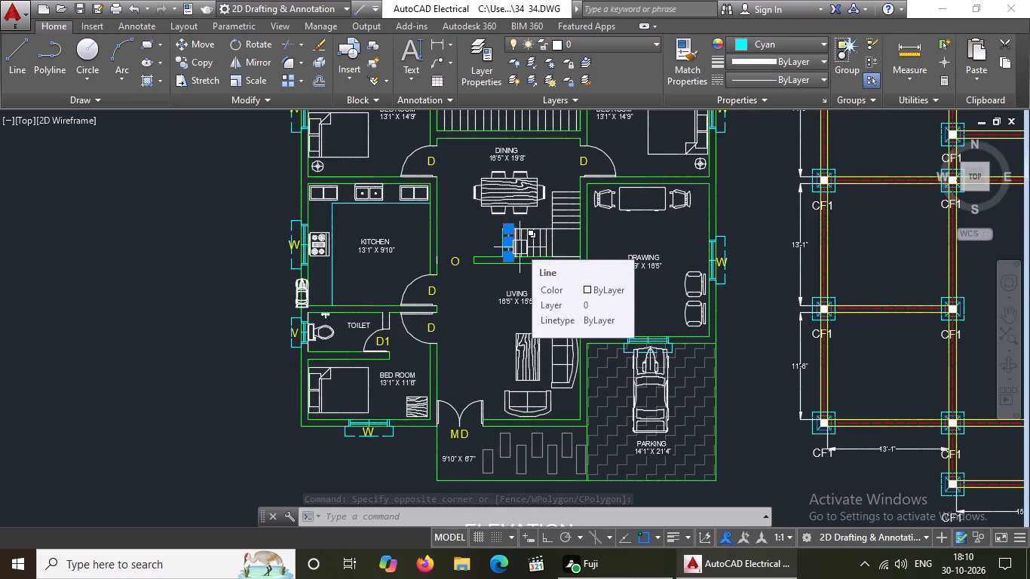
key(Escape)
Set the third and fourth riser lines from the west in the flight beside the living room to cyan.
scroll(504, 245, up, 2)
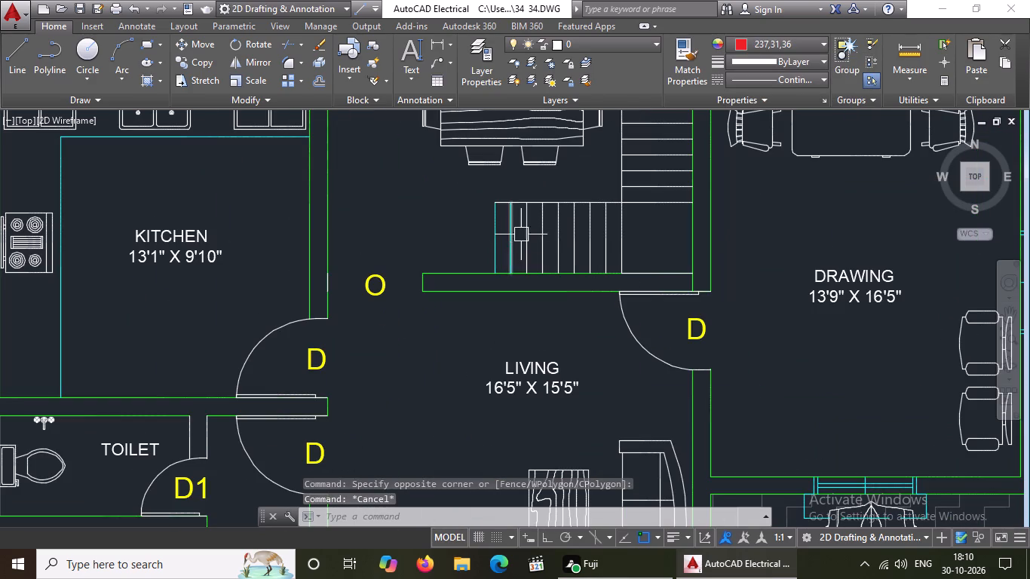
click(528, 231)
click(808, 41)
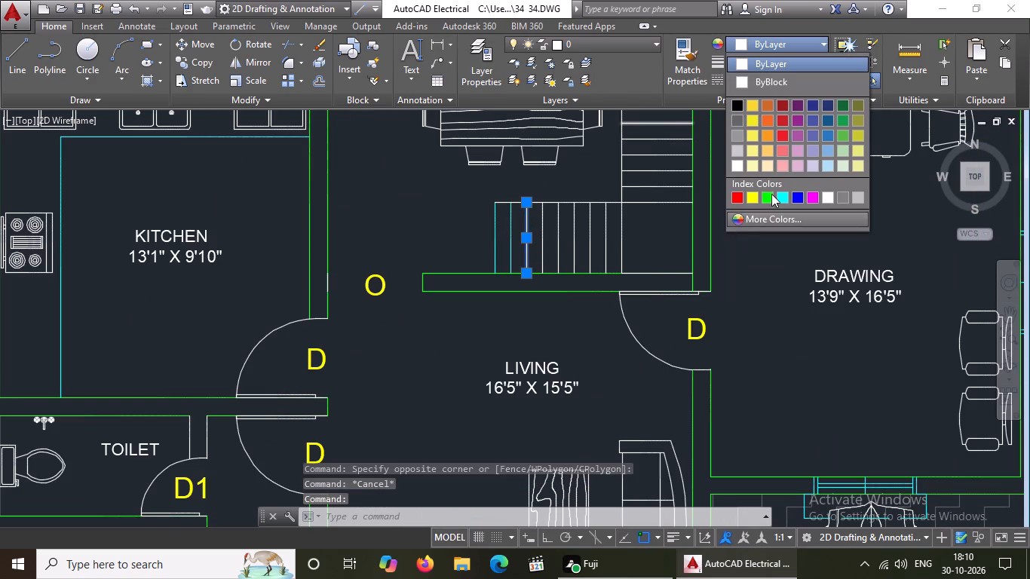
click(784, 194)
key(Escape)
click(544, 234)
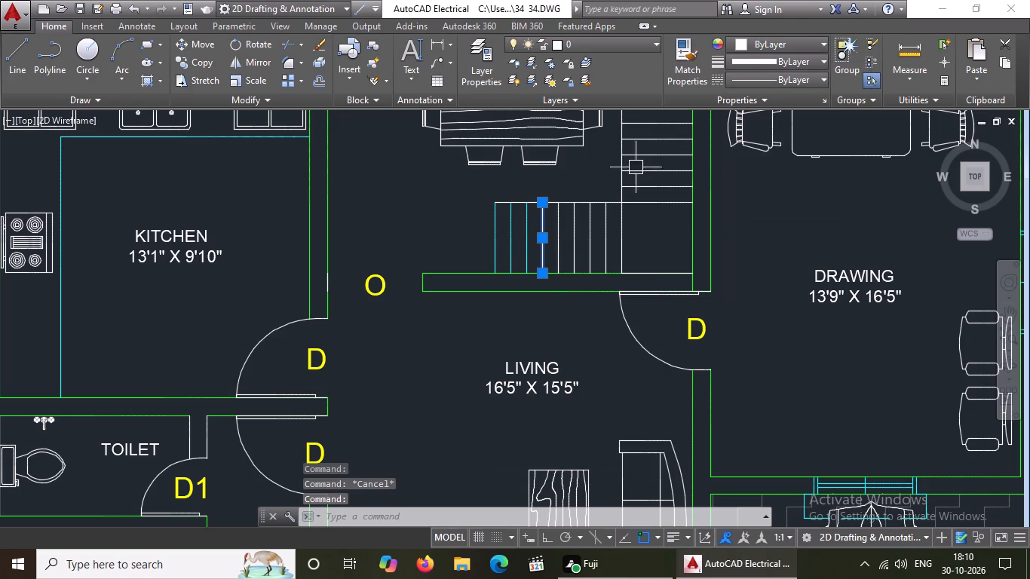
click(804, 40)
click(779, 195)
key(Escape)
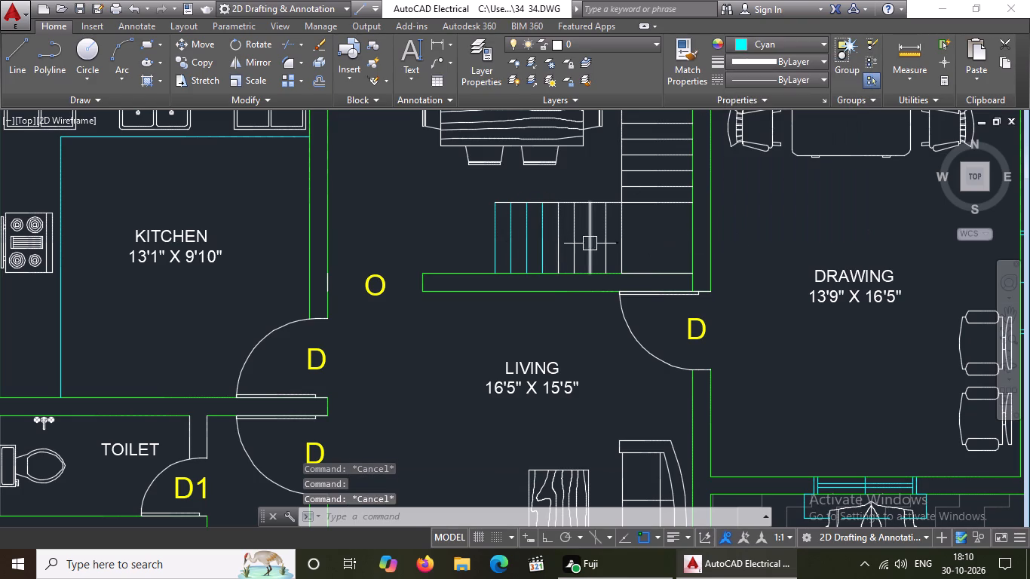
Set the fifth and sixth riser lines from the west in the flight beside the living room to cyan.
click(556, 237)
click(794, 41)
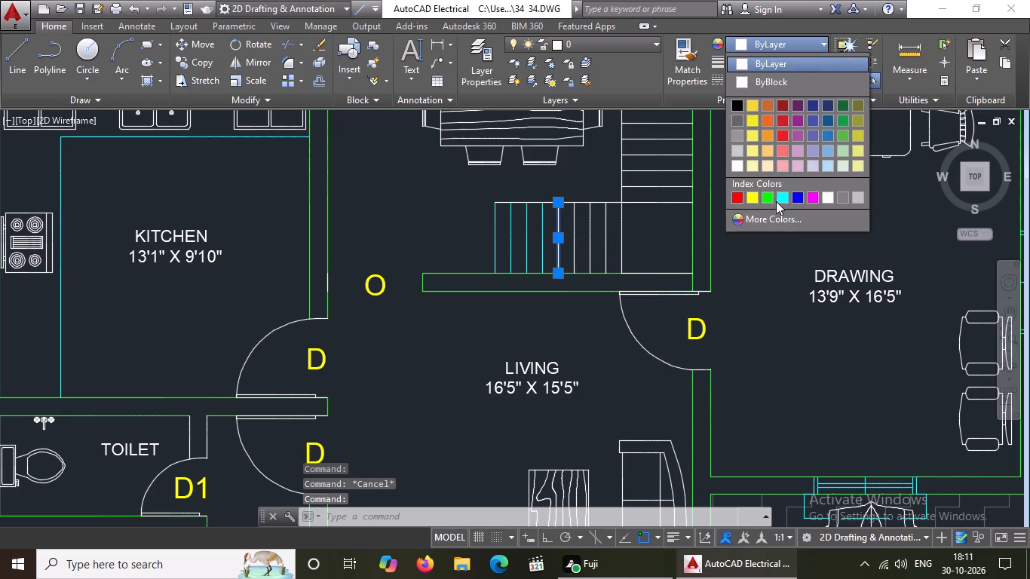
click(780, 195)
key(Escape)
click(572, 248)
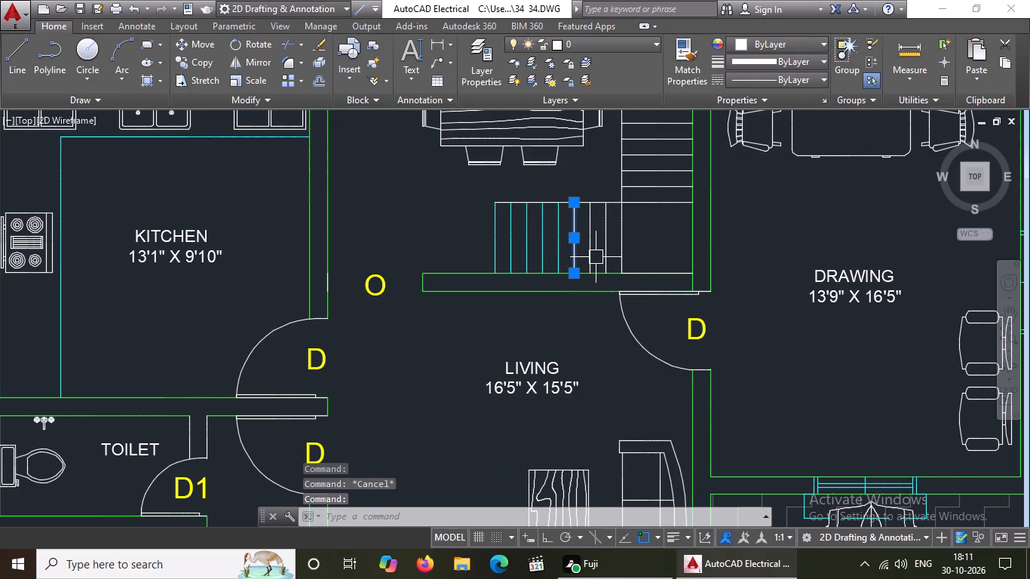
click(775, 44)
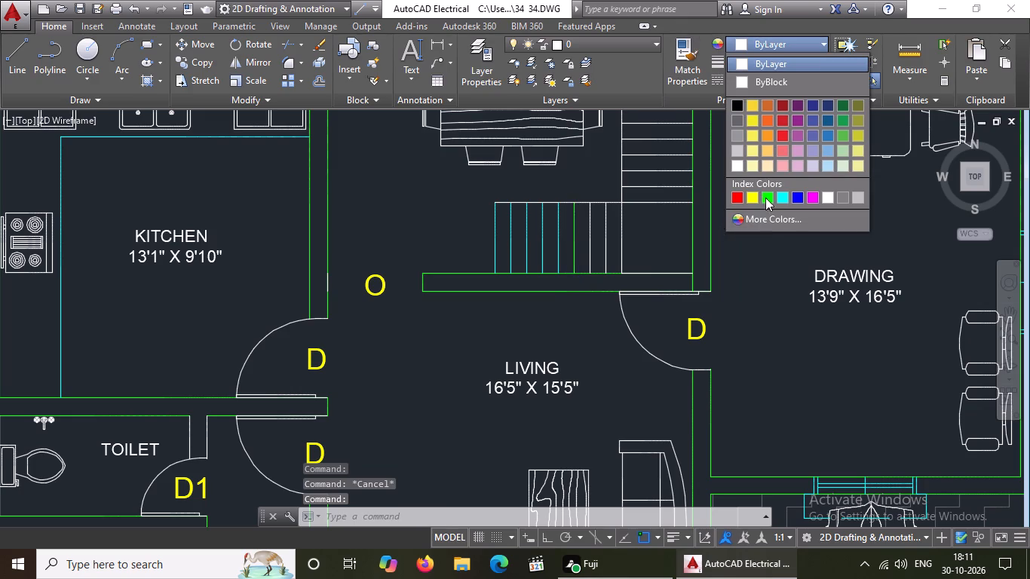
click(782, 197)
key(Escape)
Set the seventh and eighth riser lines from the west in the flight beside the living room to cyan.
click(589, 236)
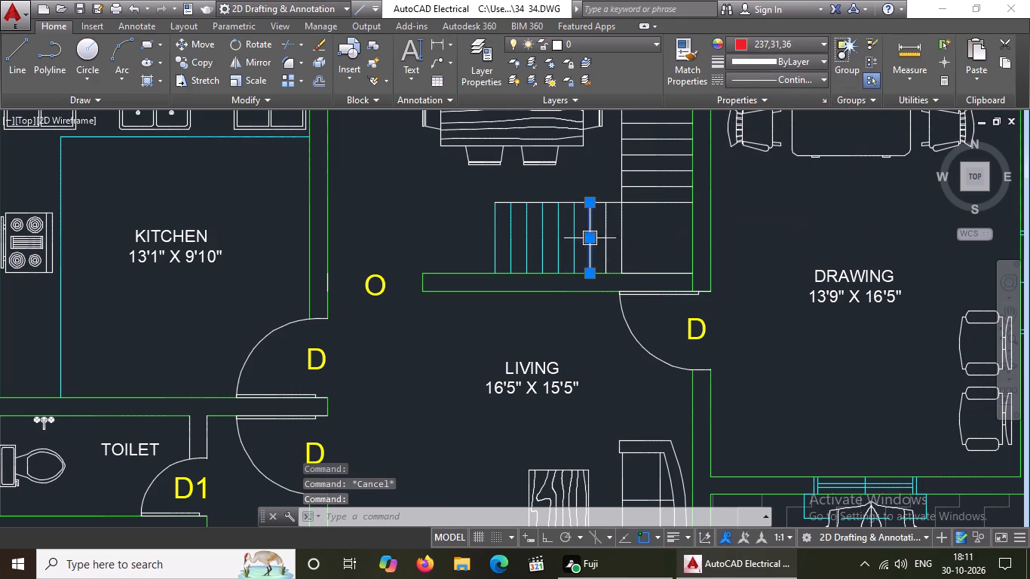
click(822, 41)
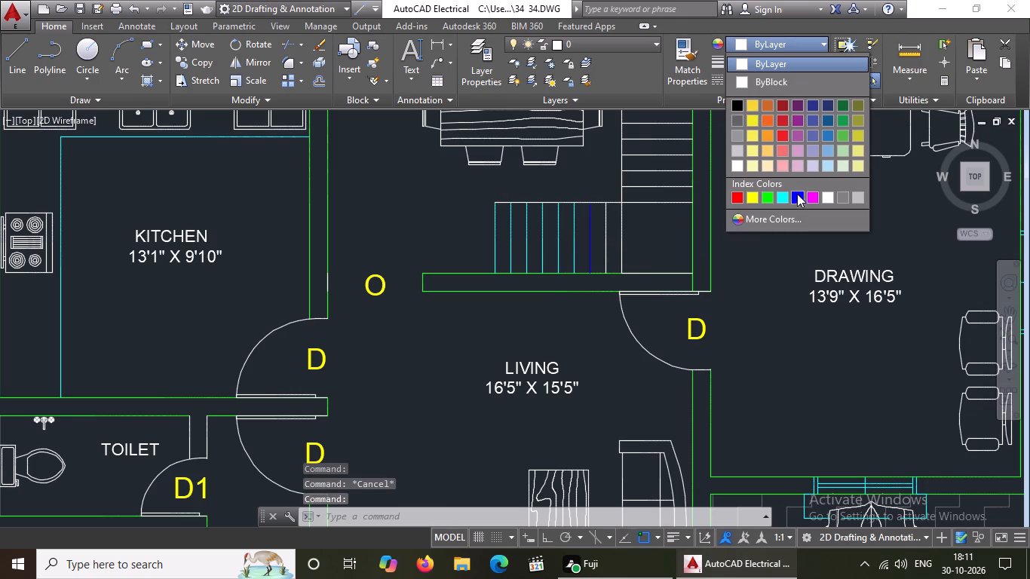
double_click(782, 196)
key(Escape)
key(Escape)
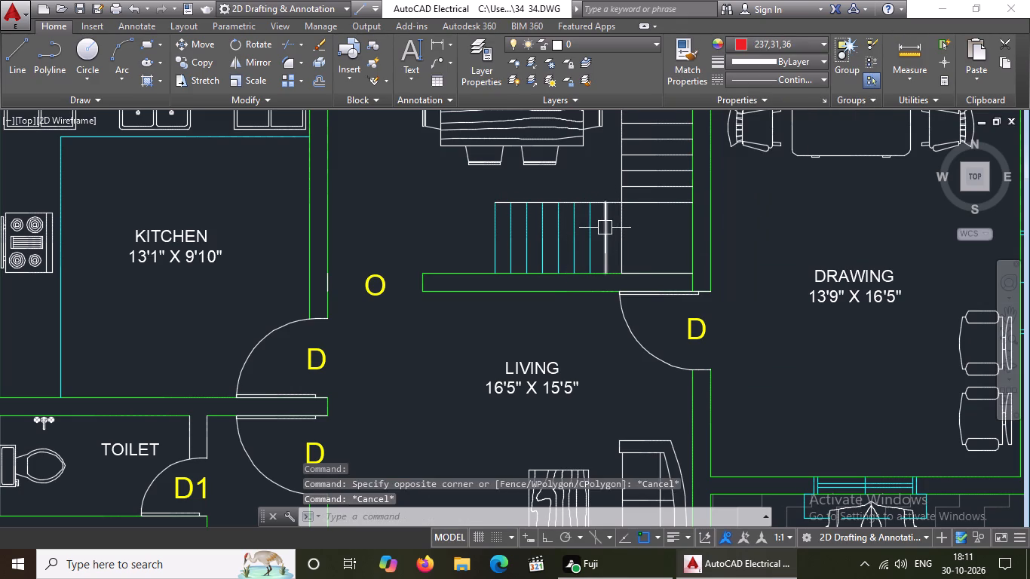
click(605, 228)
click(795, 44)
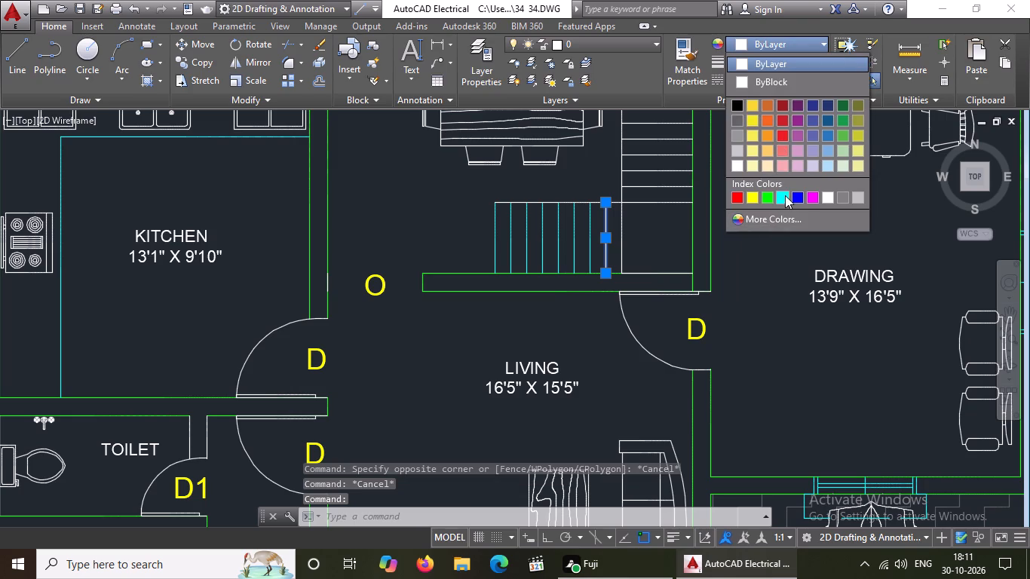
click(783, 194)
key(Escape)
Set the last riser line, at the landing end of the flight beside the living room, to cyan.
click(630, 230)
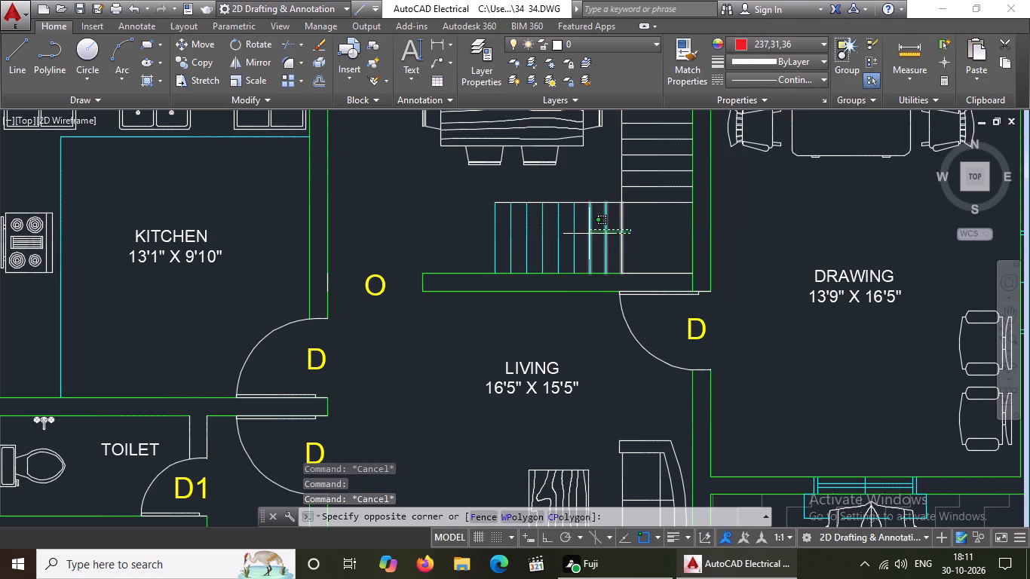
click(593, 234)
click(788, 44)
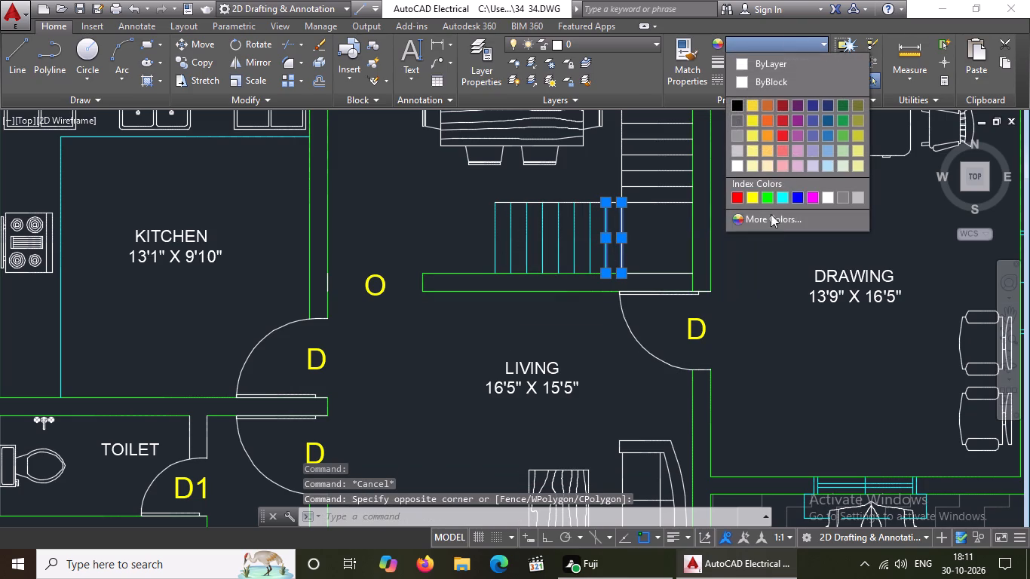
click(783, 191)
key(Escape)
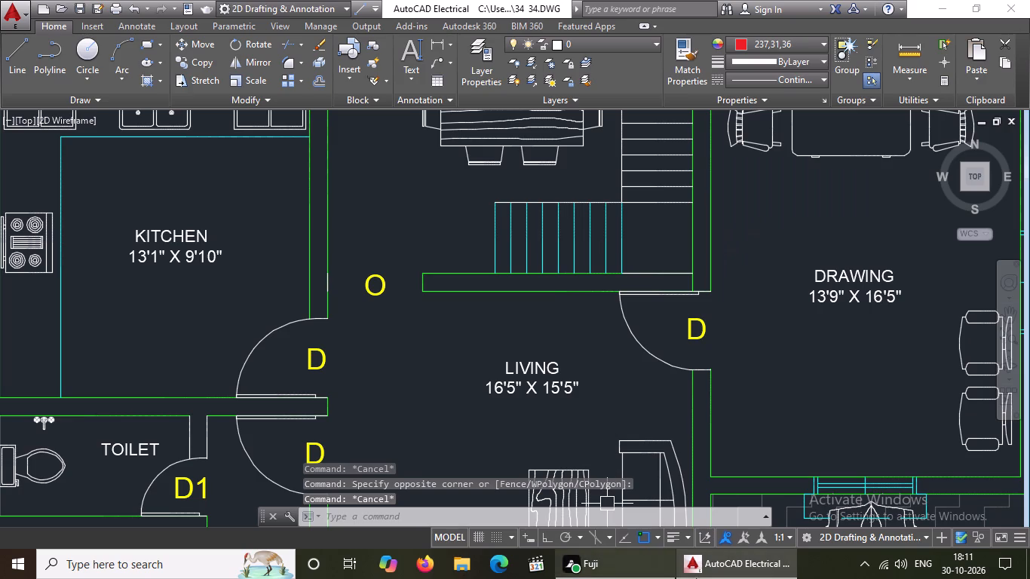
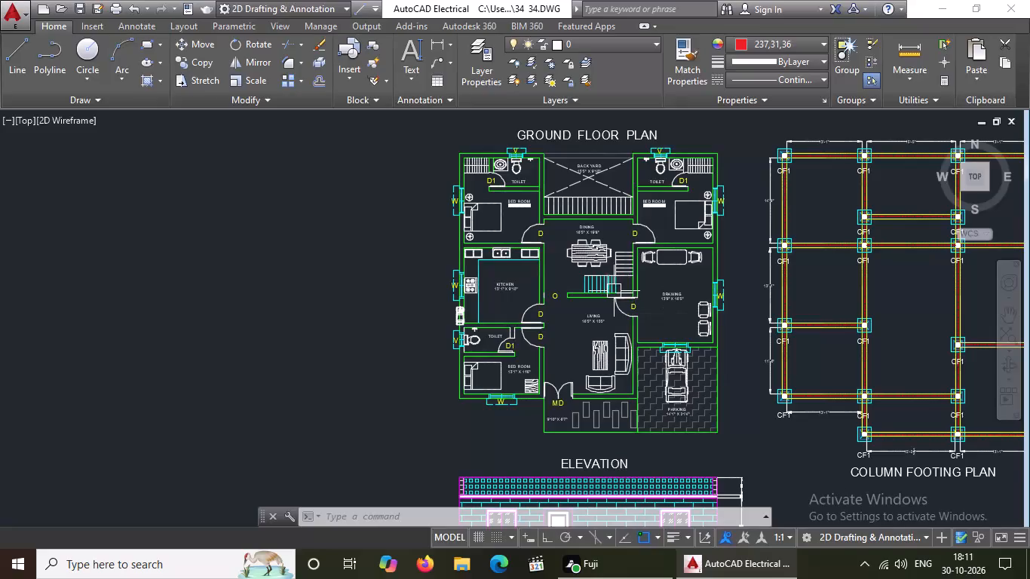
Set the north edge line of the stair flight beside the living room to cyan.
scroll(614, 291, up, 2)
scroll(614, 286, down, 1)
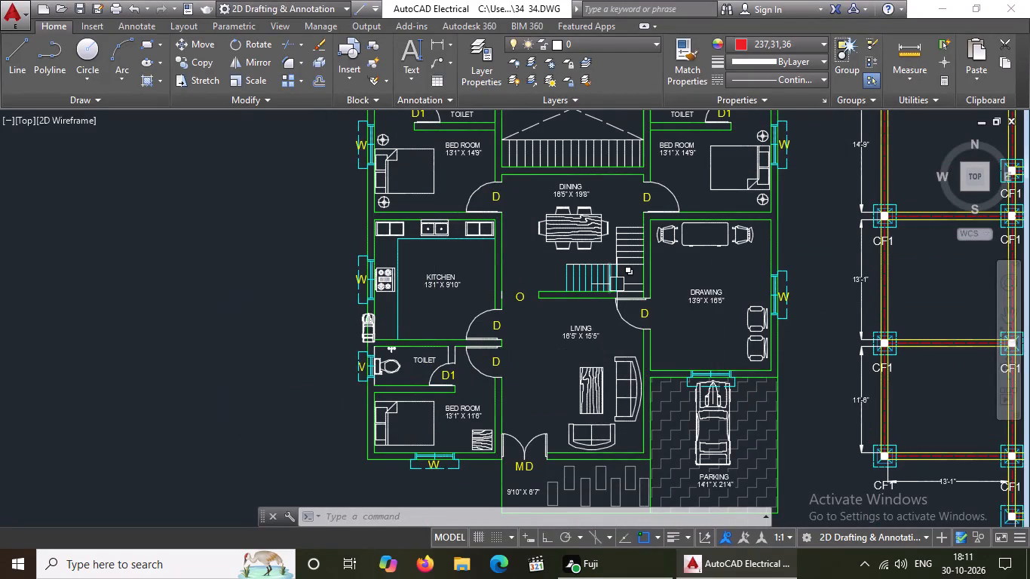
scroll(617, 284, down, 1)
scroll(622, 270, up, 3)
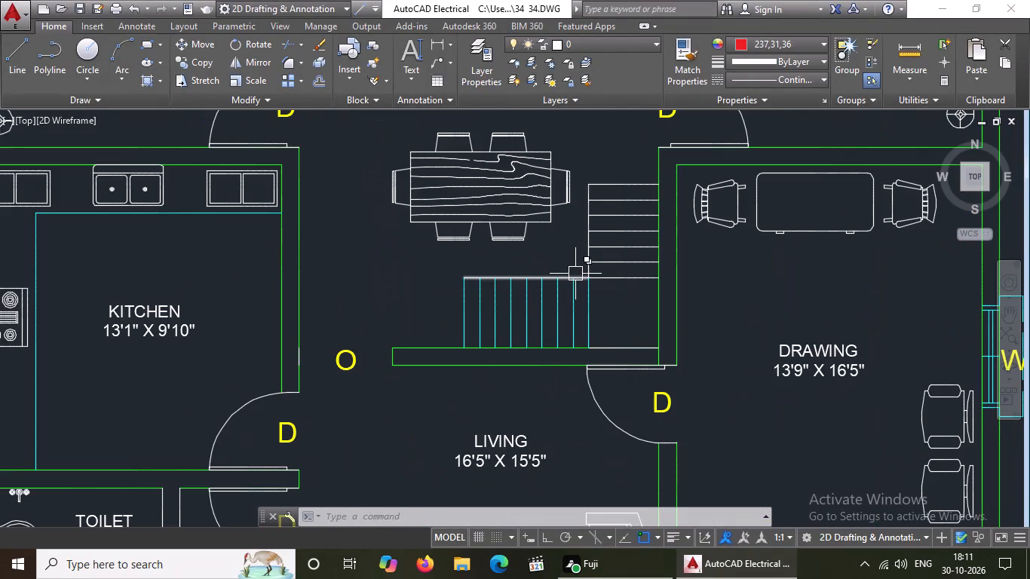
click(575, 274)
click(759, 45)
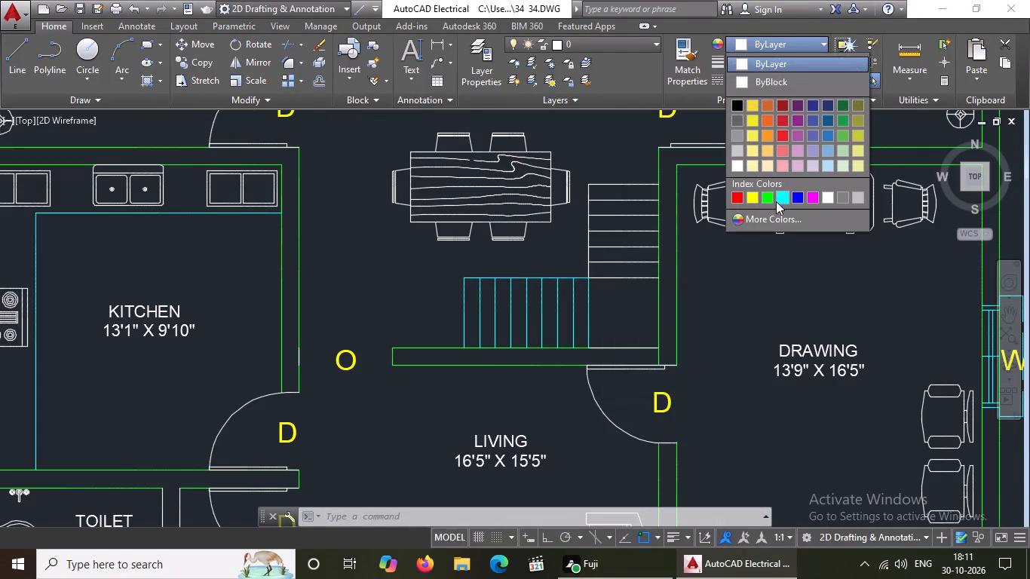
click(784, 198)
key(Escape)
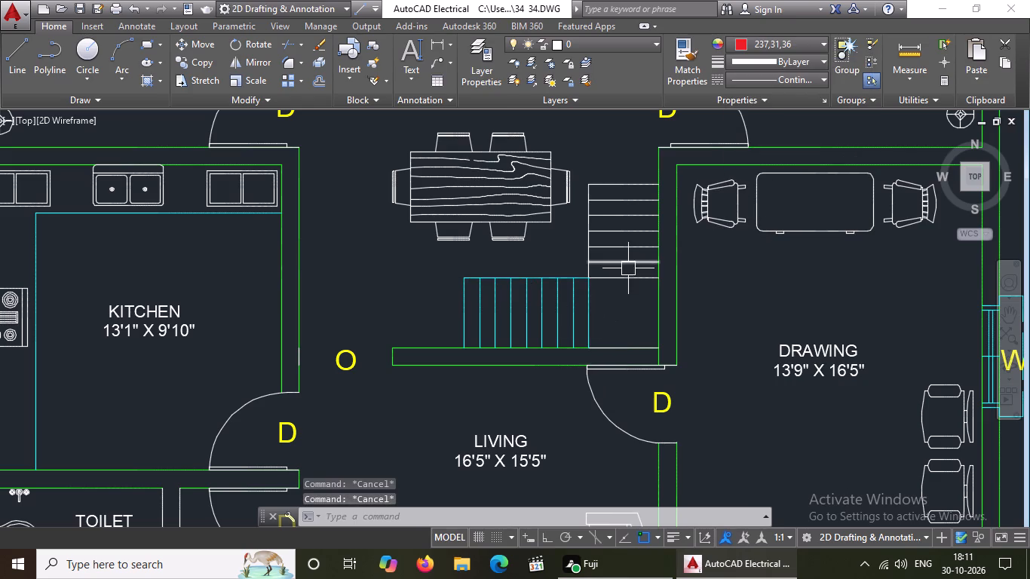
Set the first two riser lines from the landing in the flight beside the drawing room to cyan.
click(624, 277)
click(770, 40)
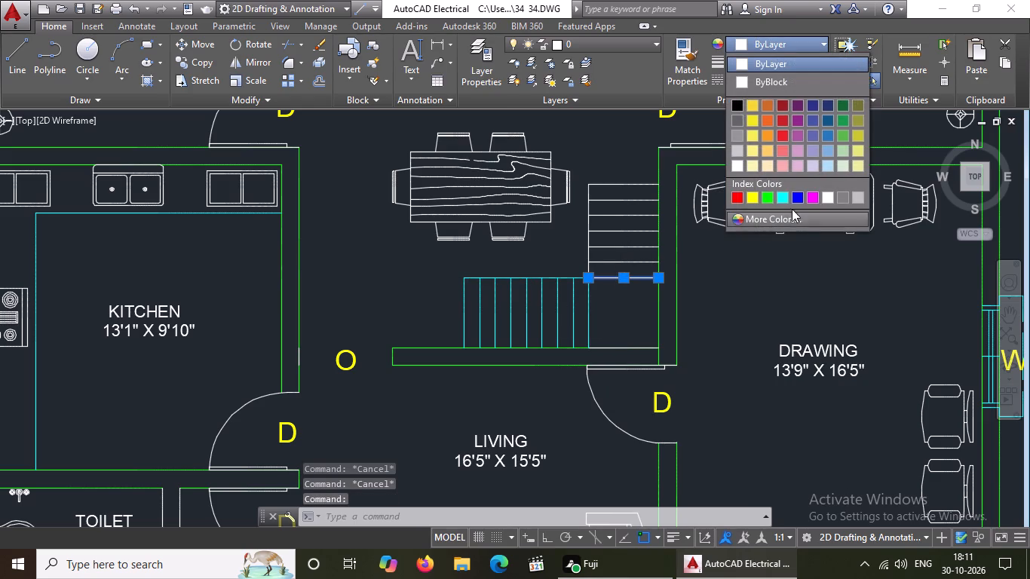
click(782, 193)
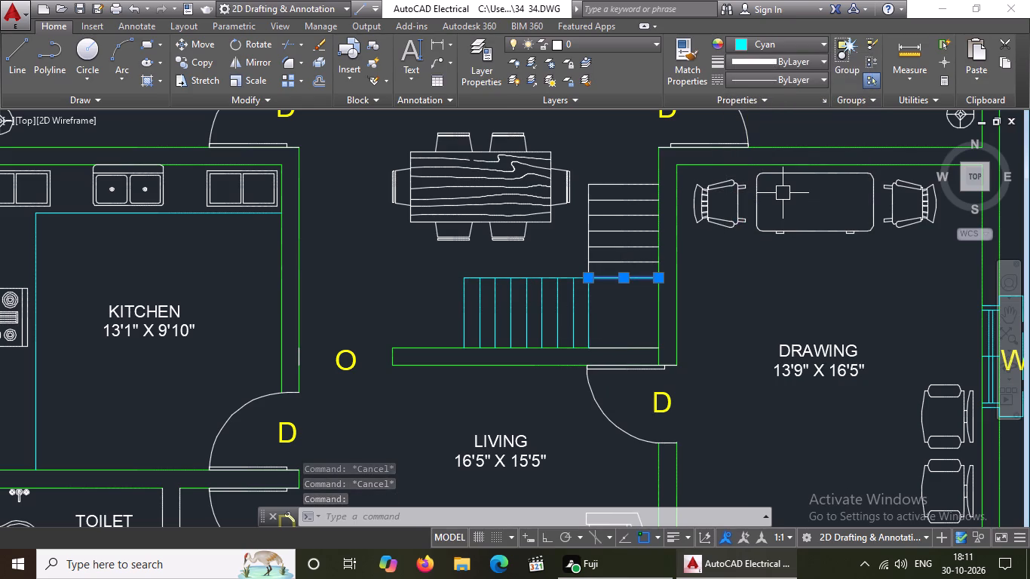
key(Escape)
click(622, 262)
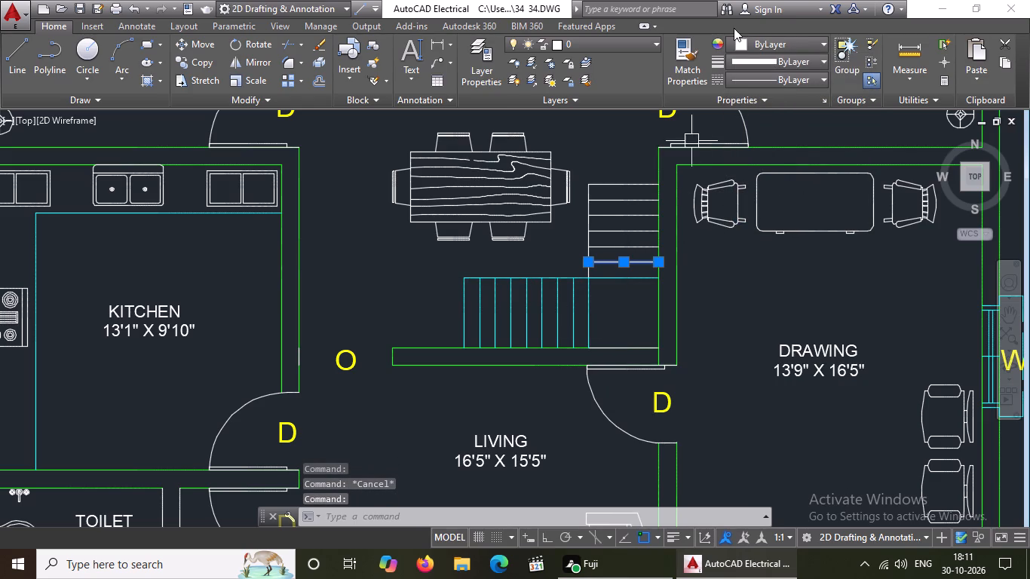
click(765, 39)
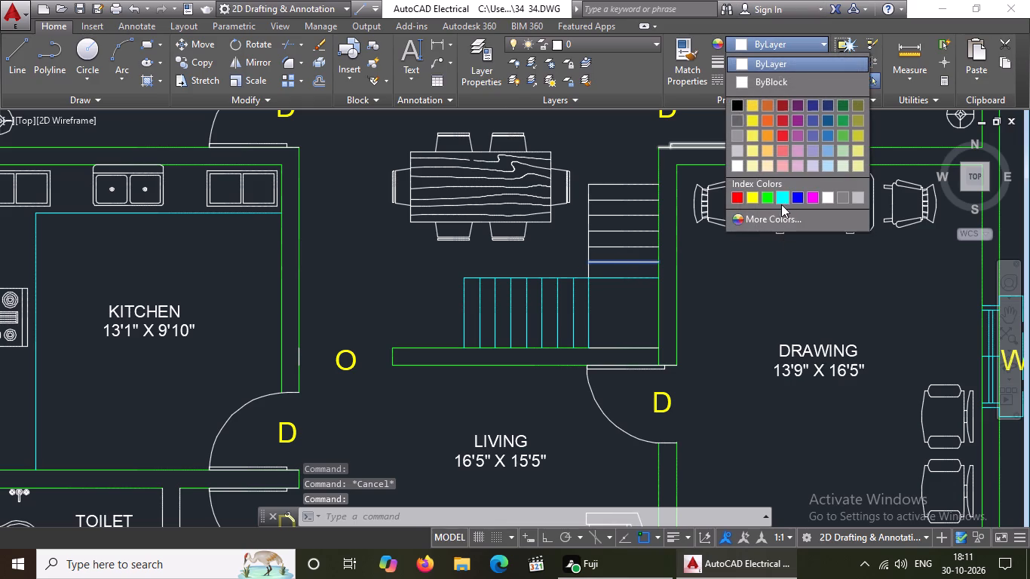
click(786, 199)
key(Escape)
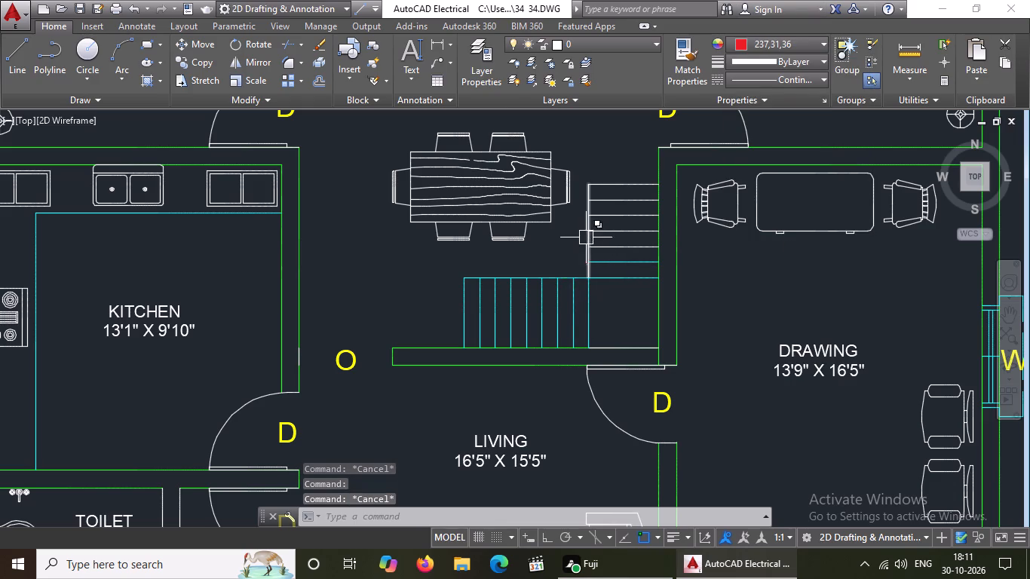
Set the west edge line of the stair flight beside the drawing room to cyan.
click(587, 237)
drag(739, 35, 741, 41)
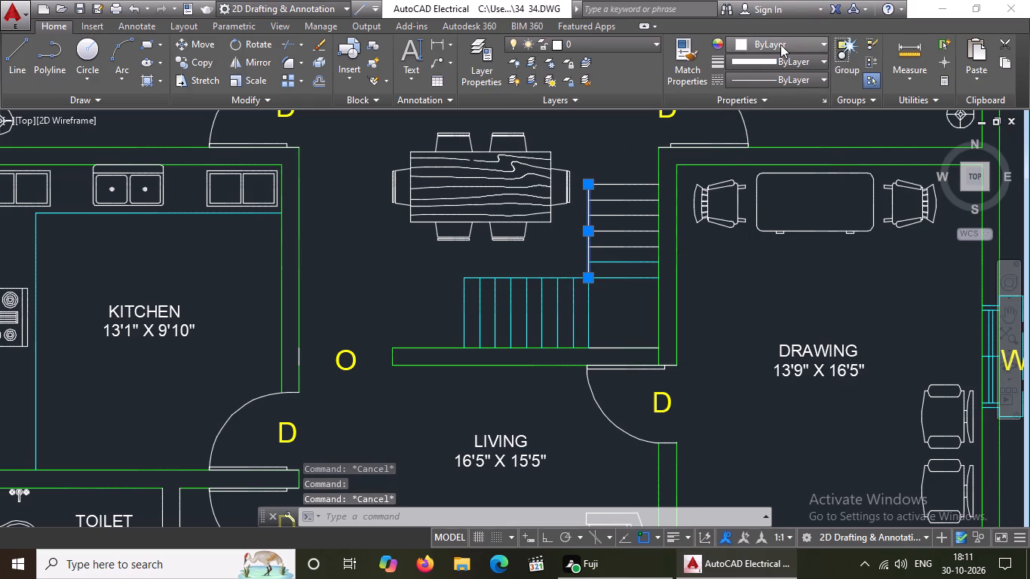
click(780, 44)
click(783, 197)
key(Escape)
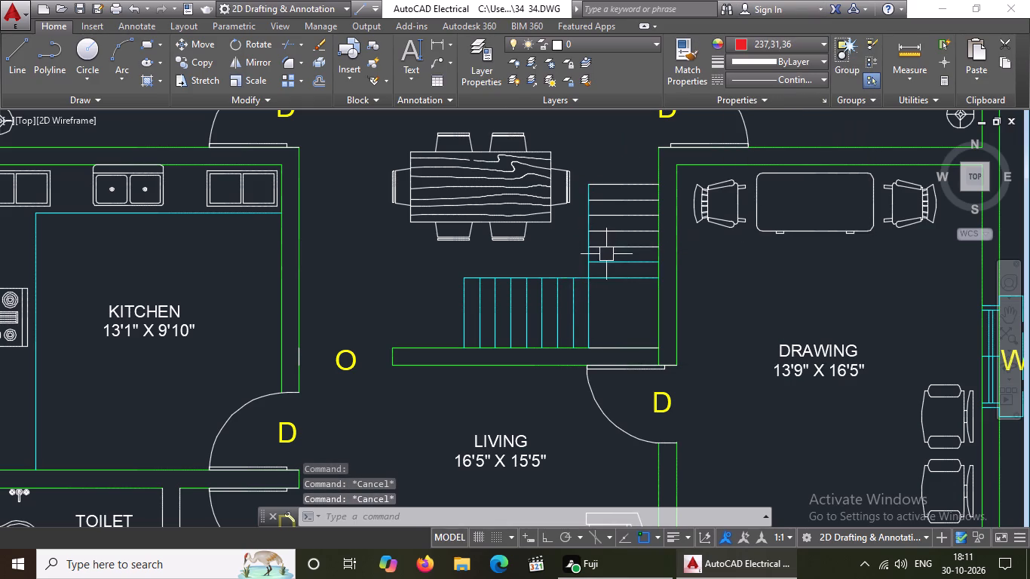
Set the third and fourth riser lines from the landing in the flight beside the drawing room to cyan.
click(613, 249)
click(753, 45)
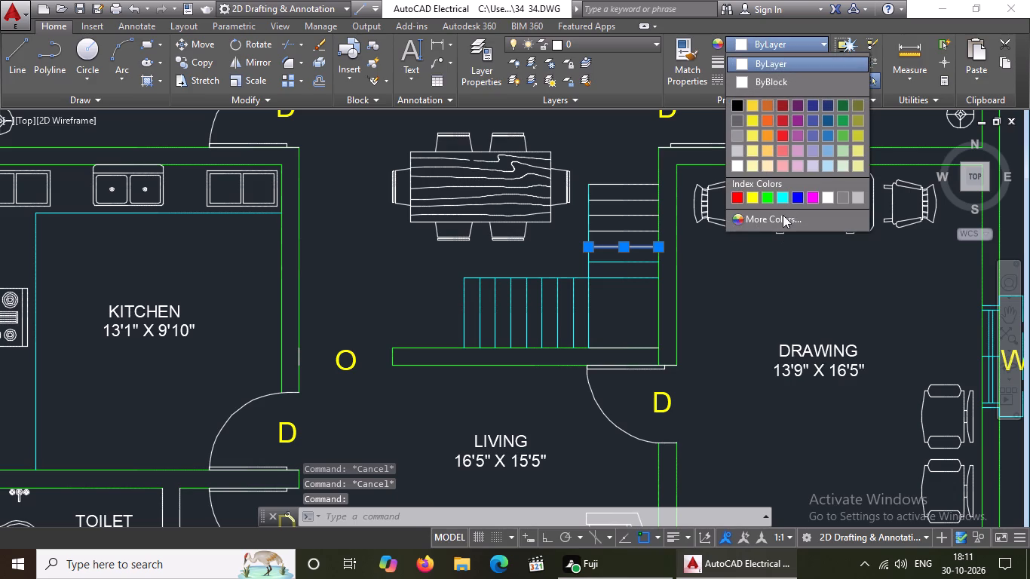
click(782, 195)
key(Escape)
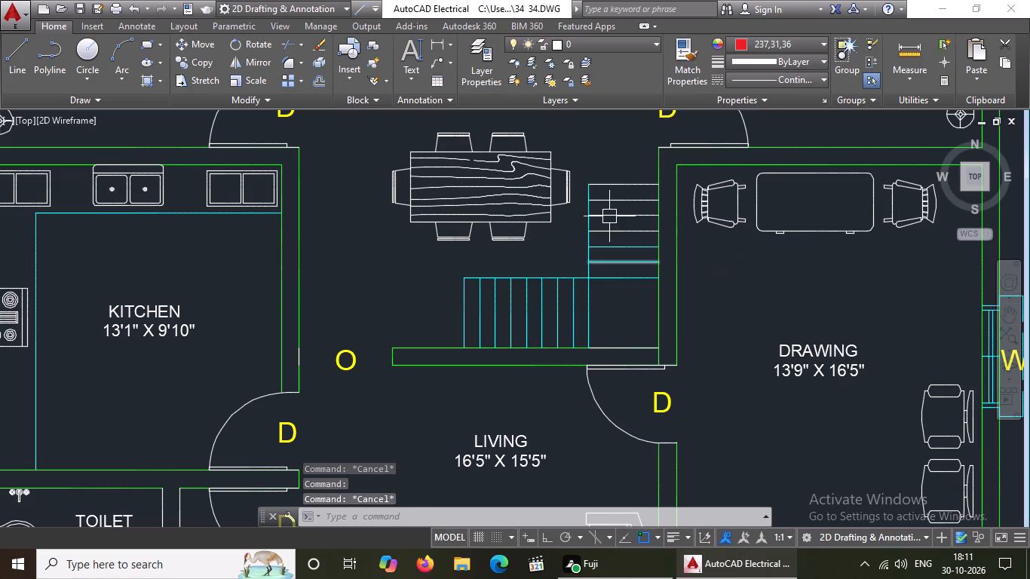
drag(612, 232, 619, 228)
drag(783, 41, 786, 61)
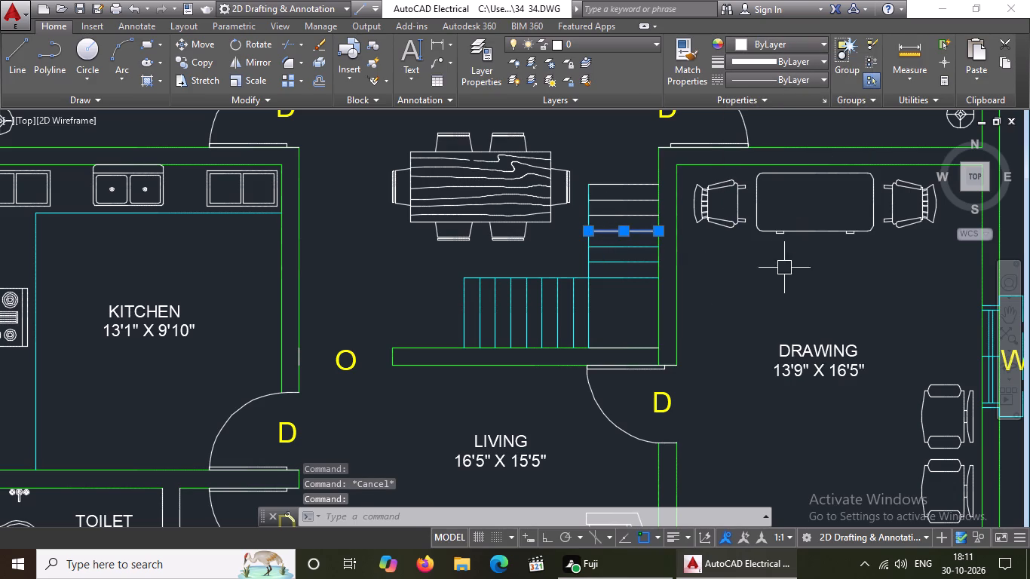
click(793, 41)
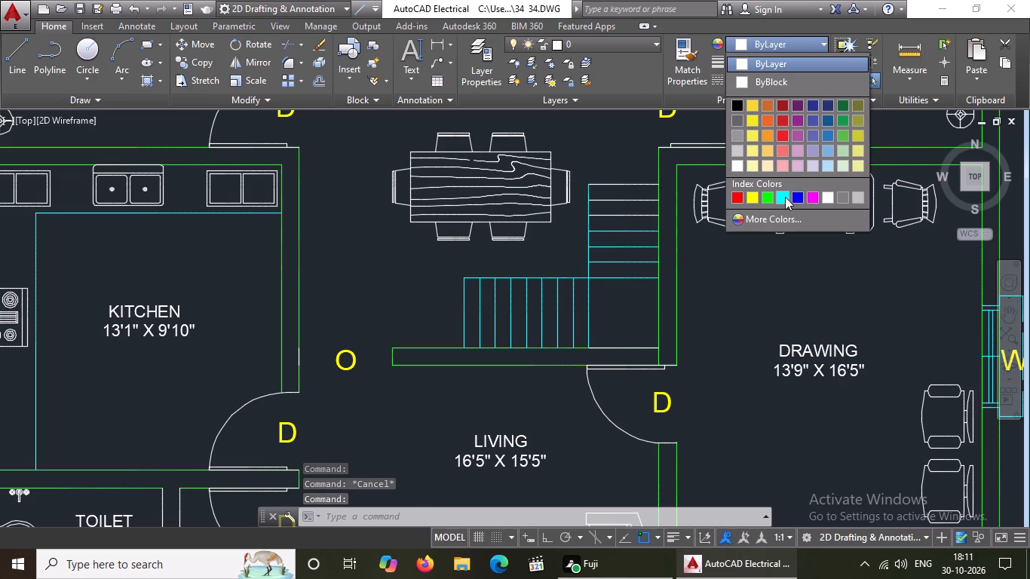
click(785, 197)
key(Escape)
Set the fifth and sixth riser lines from the landing in the flight beside the drawing room to cyan.
click(618, 220)
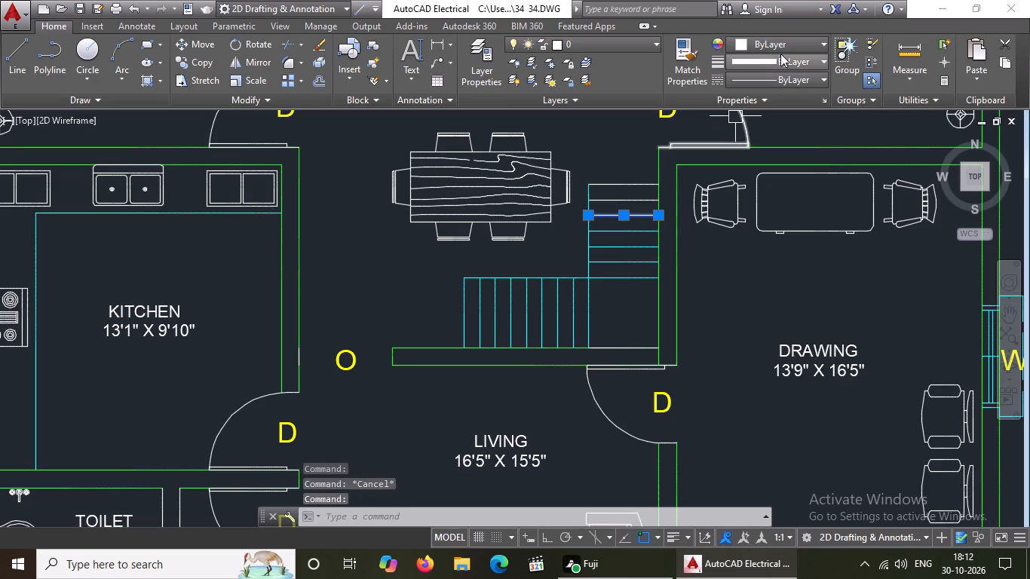
click(781, 44)
click(779, 195)
key(Escape)
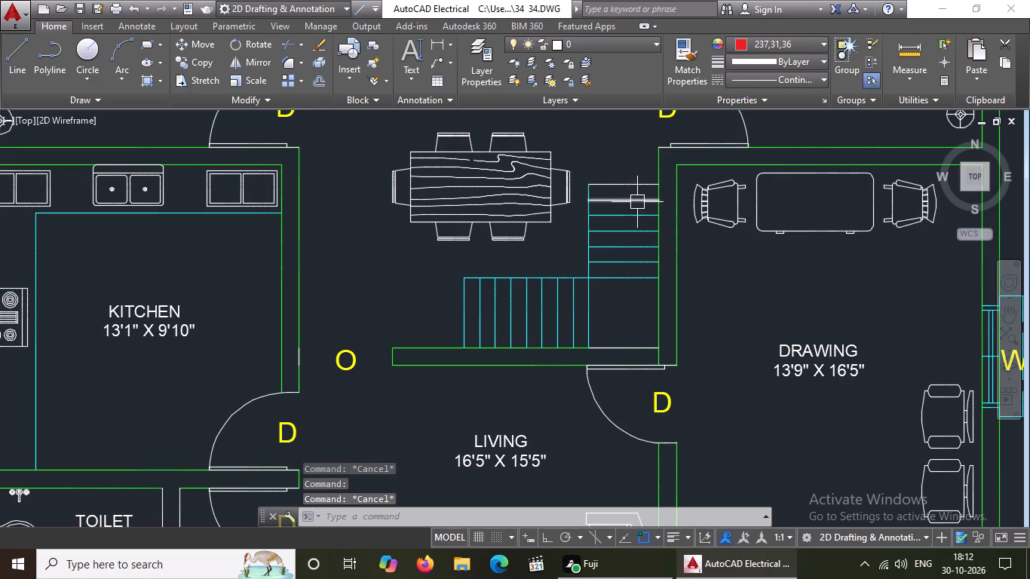
click(637, 201)
click(792, 38)
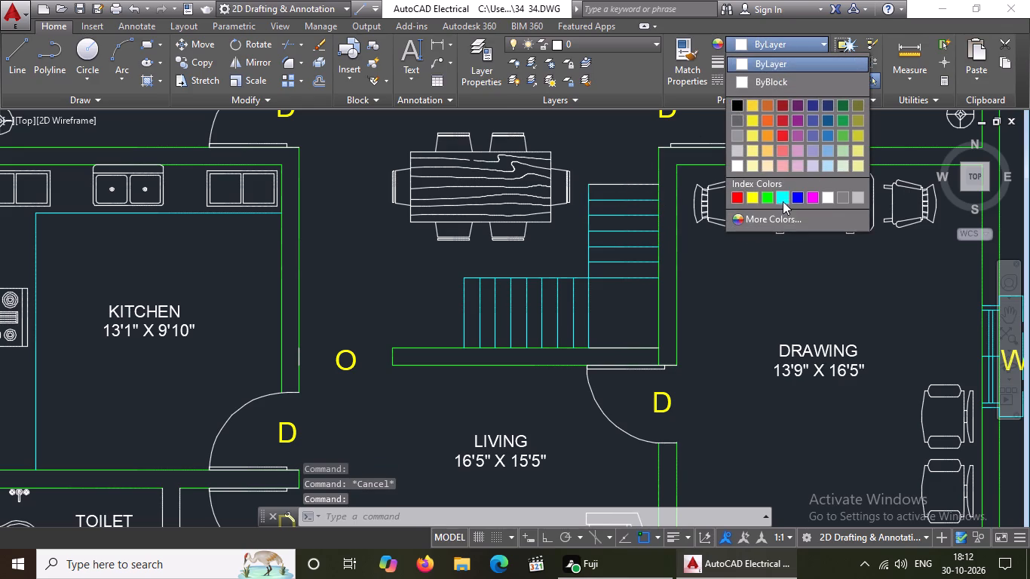
click(783, 200)
key(Escape)
Set the northernmost riser line of the flight beside the drawing room to cyan.
click(630, 180)
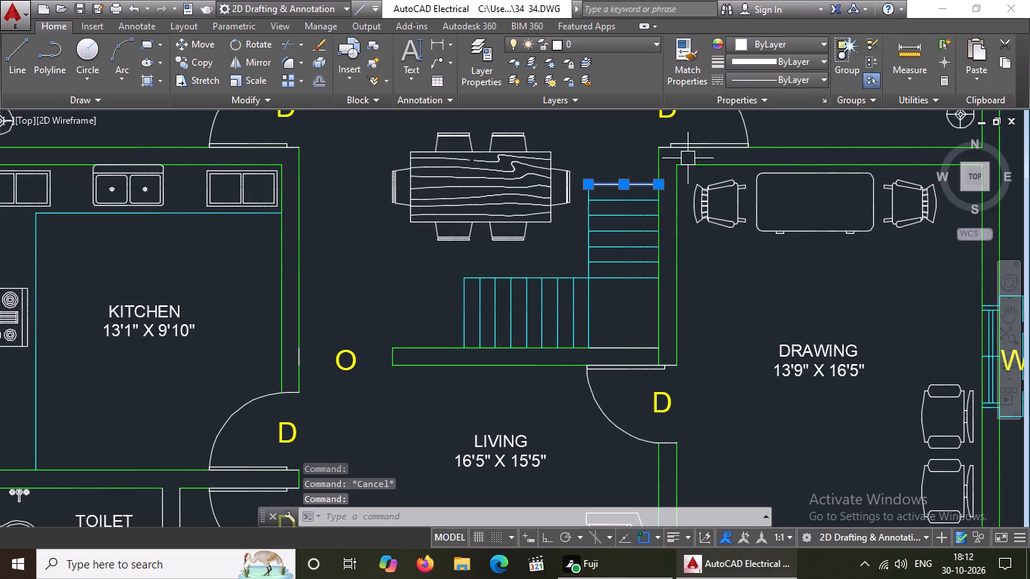
click(790, 37)
click(783, 198)
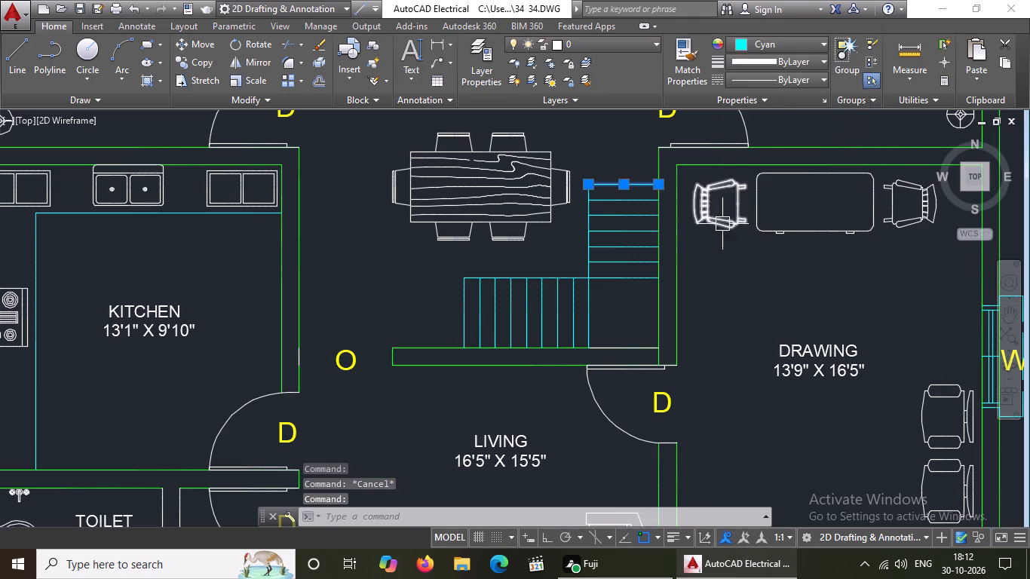
key(Escape)
Delete the white line overlapping the green wall line along the stair landing's south edge.
scroll(647, 256, down, 3)
scroll(646, 271, up, 4)
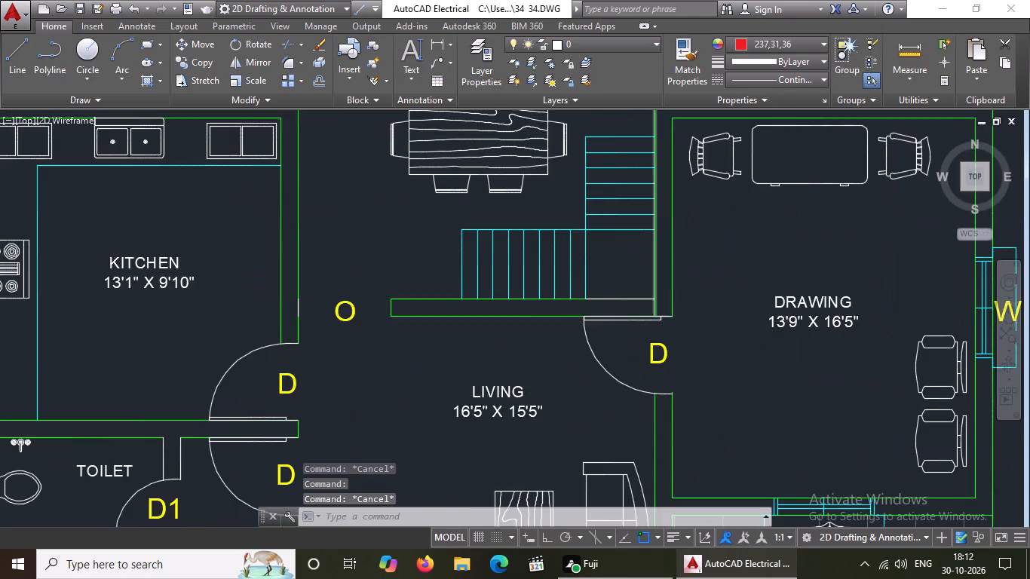
scroll(651, 268, up, 1)
click(591, 344)
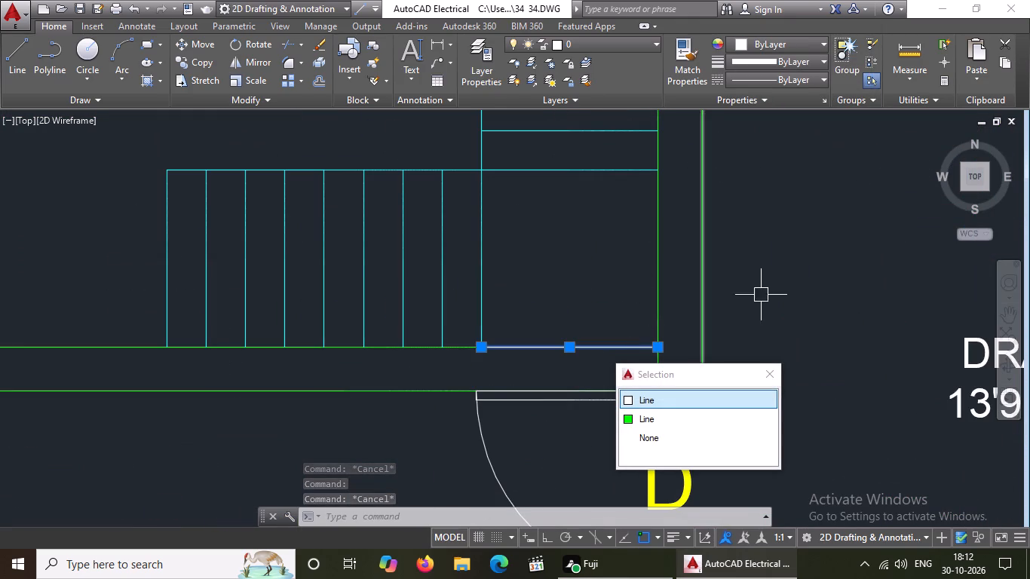
key(Delete)
Set the horizontal line along the north edge of the back yard steps to cyan.
scroll(706, 285, down, 4)
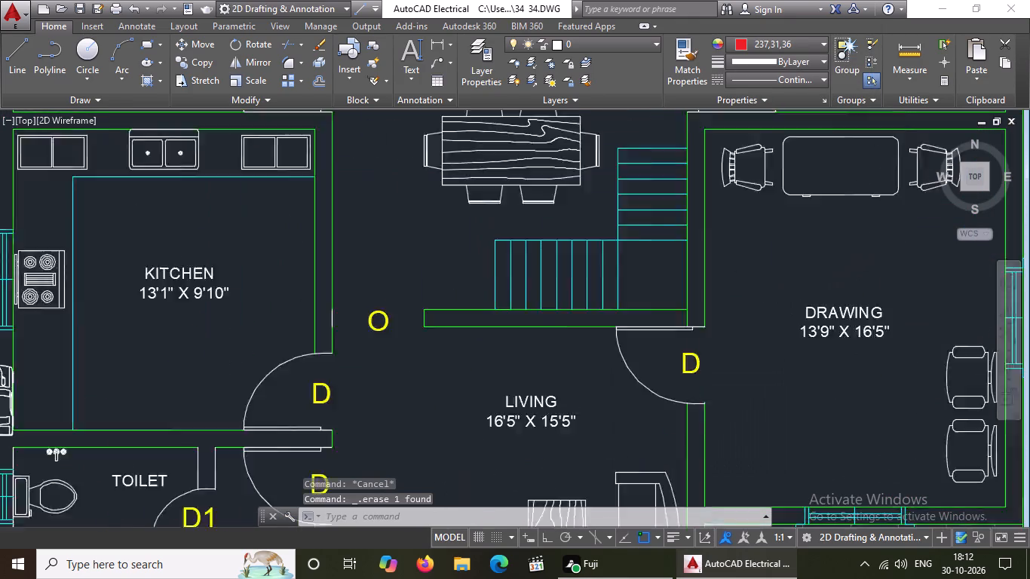
scroll(705, 285, down, 1)
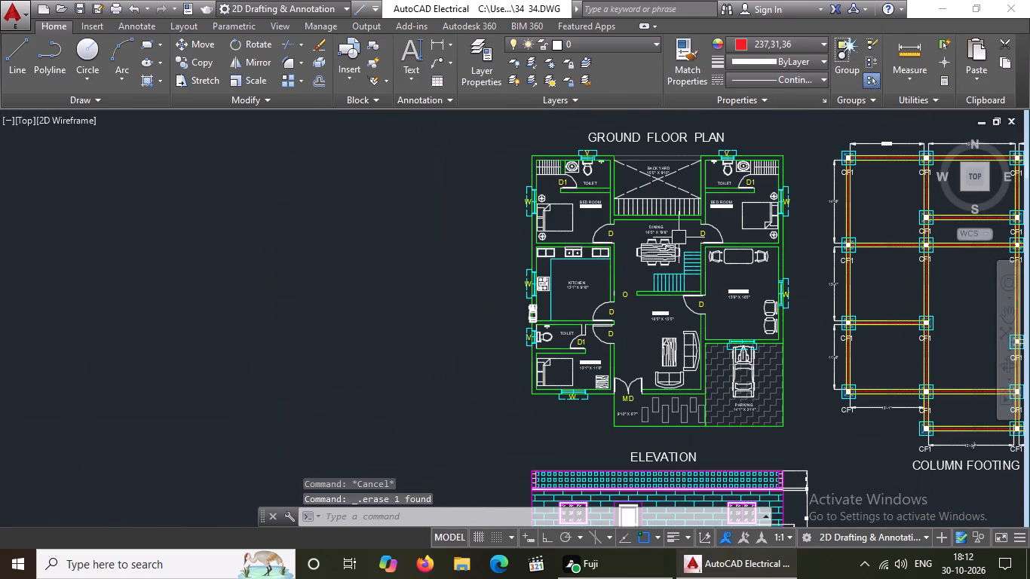
scroll(664, 179, up, 5)
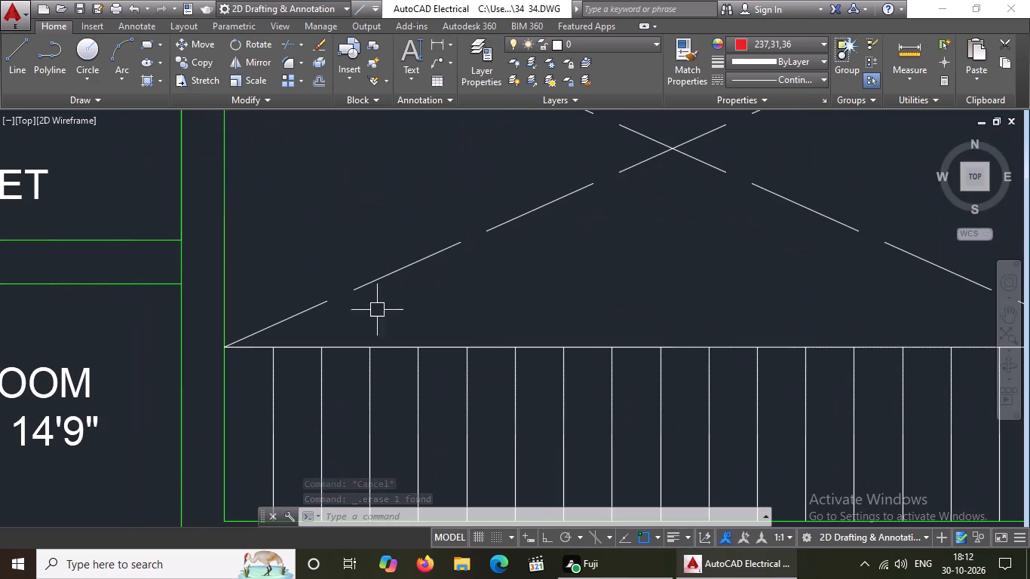
click(405, 347)
click(746, 42)
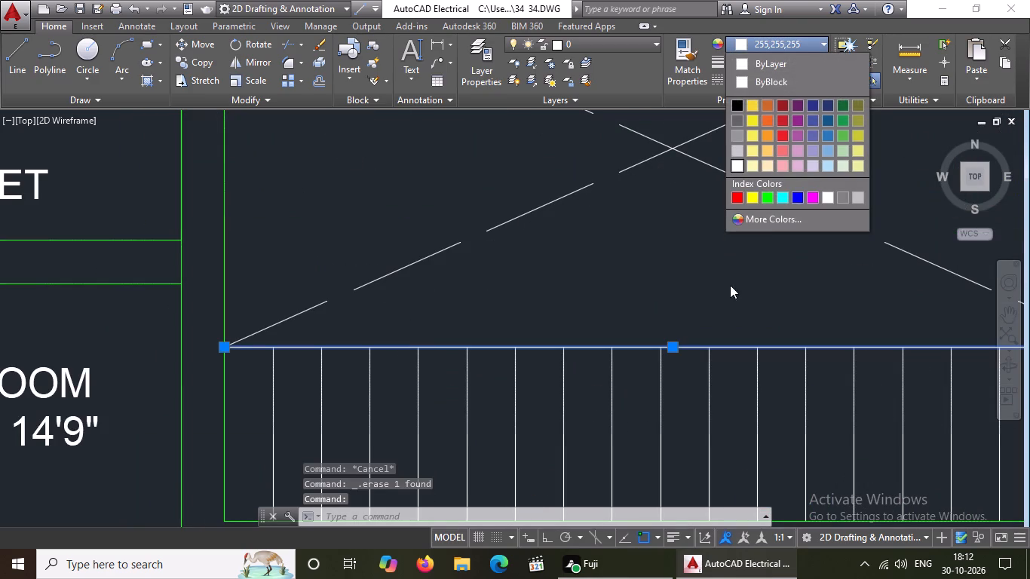
click(784, 194)
scroll(580, 250, down, 3)
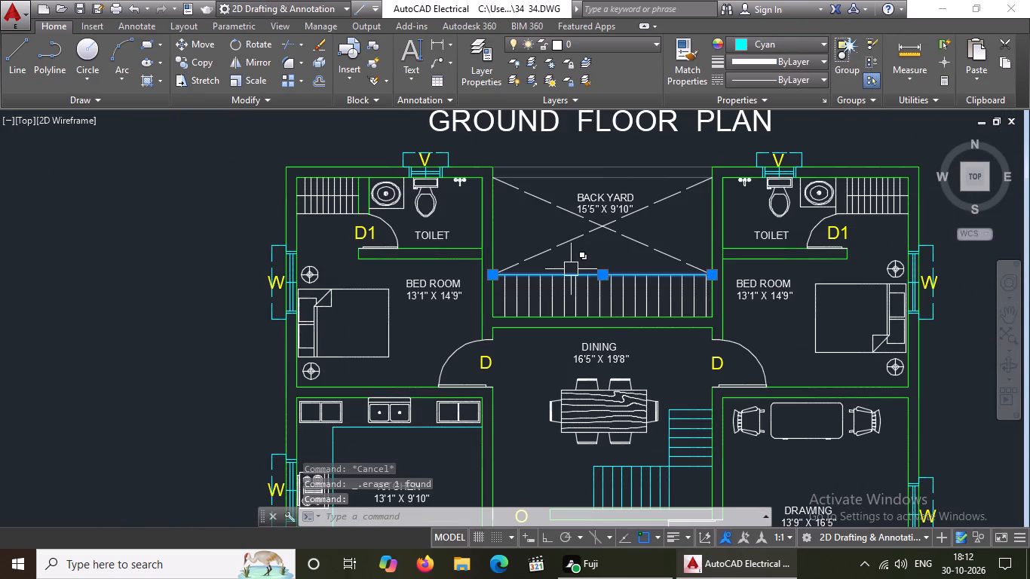
key(Escape)
Set both dashed diagonal lines crossing the back yard to yellow.
scroll(529, 289, up, 1)
click(563, 225)
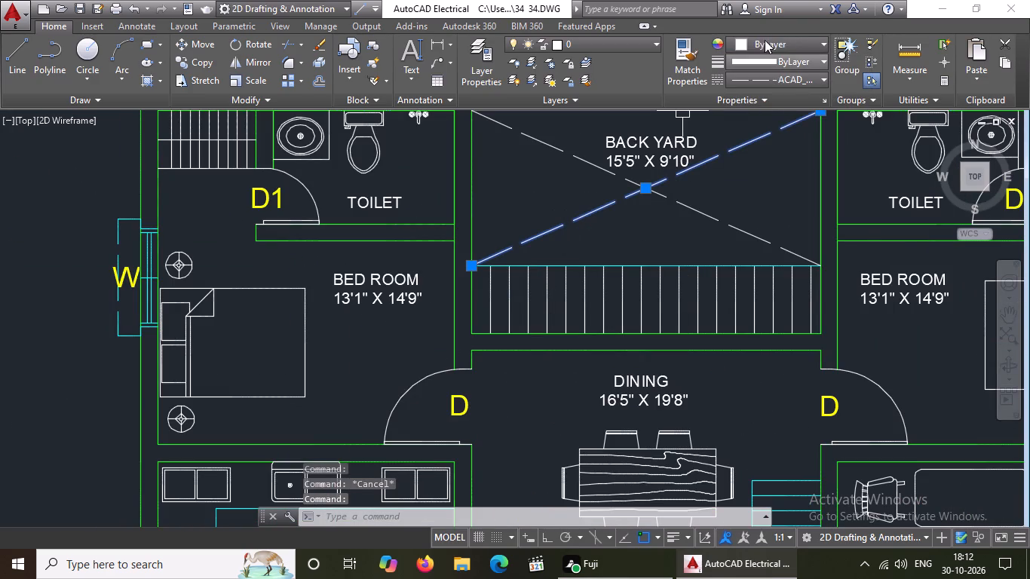
click(773, 42)
click(749, 199)
key(Escape)
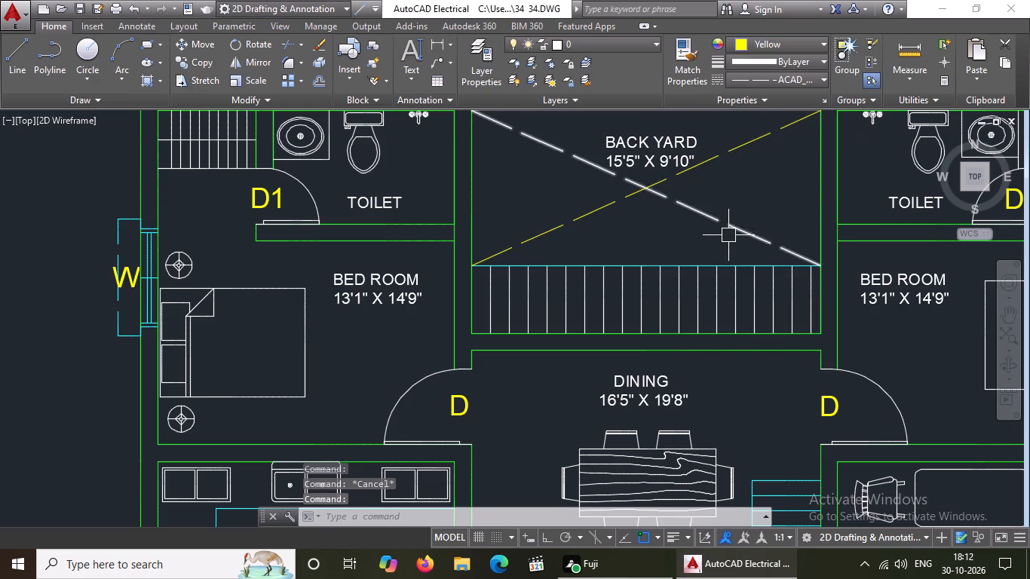
drag(727, 221, 730, 213)
click(768, 50)
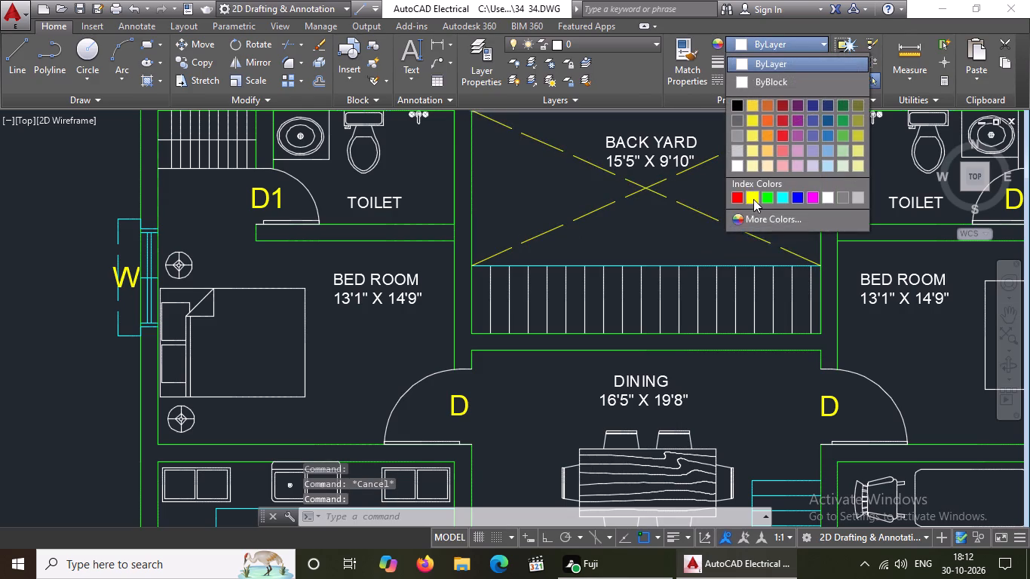
click(753, 199)
key(Escape)
Set the first riser line from the west in the back yard steps to yellow.
scroll(684, 231, down, 3)
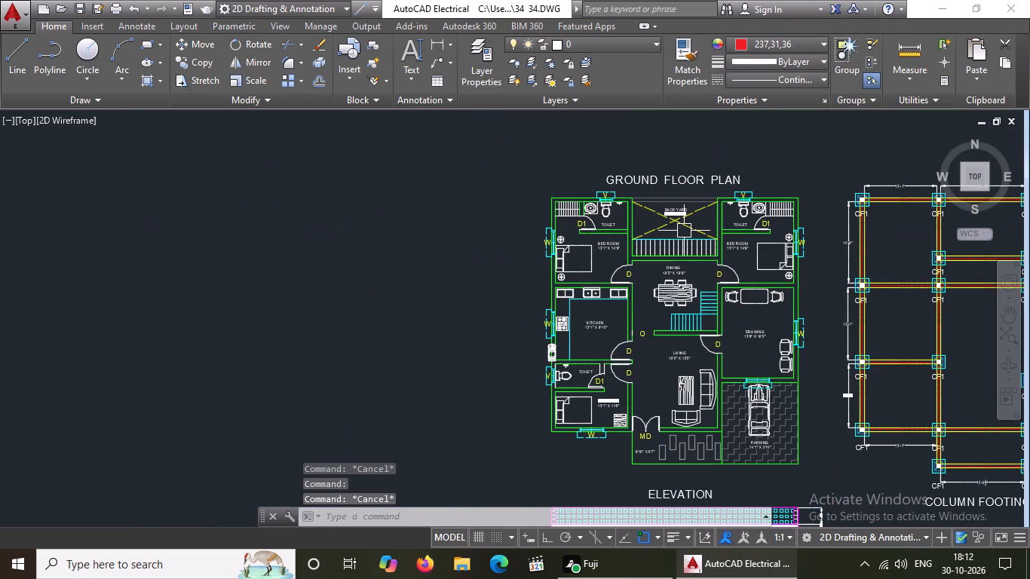
scroll(684, 231, down, 2)
scroll(728, 282, up, 2)
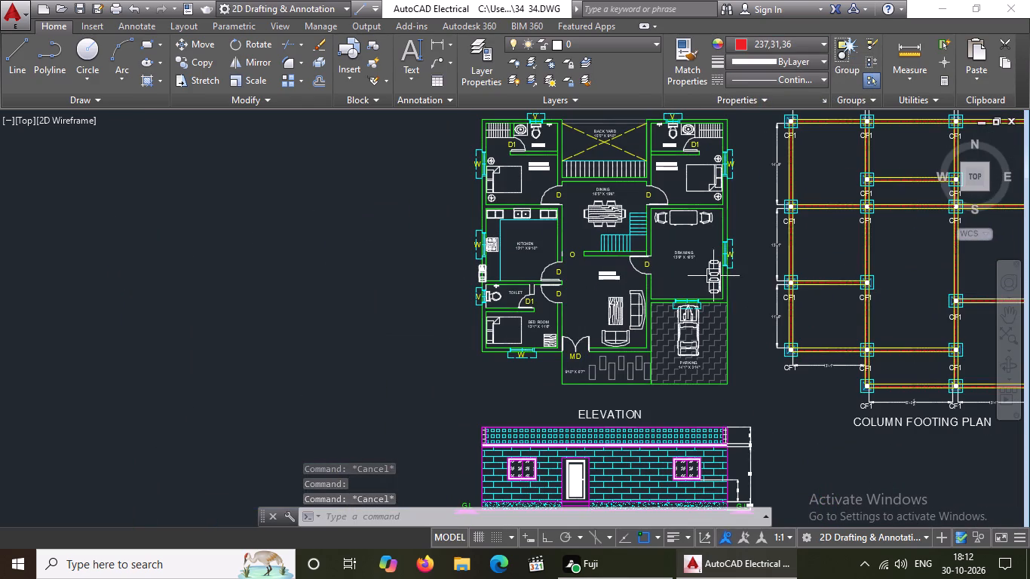
scroll(576, 159, up, 4)
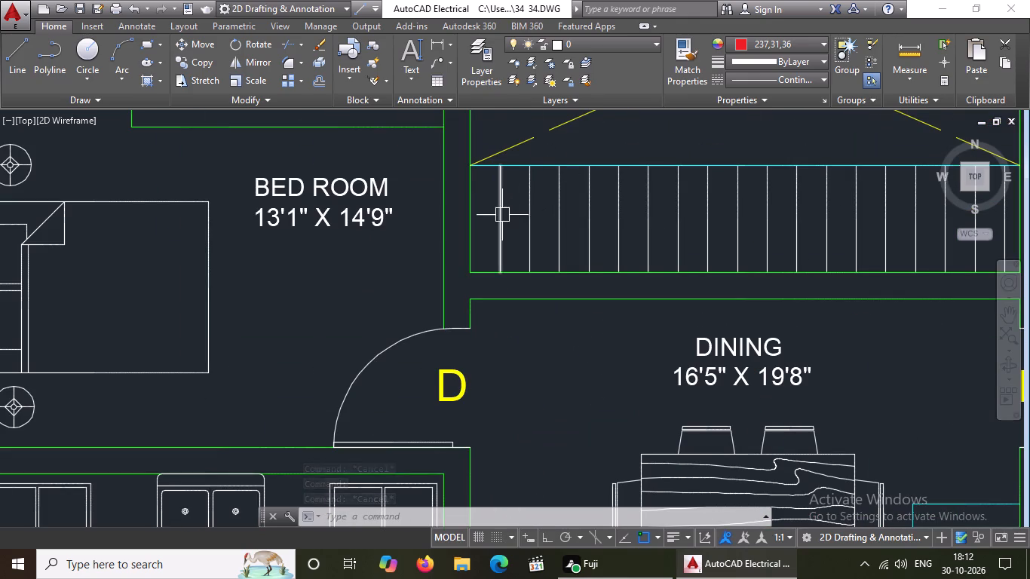
click(502, 215)
click(750, 44)
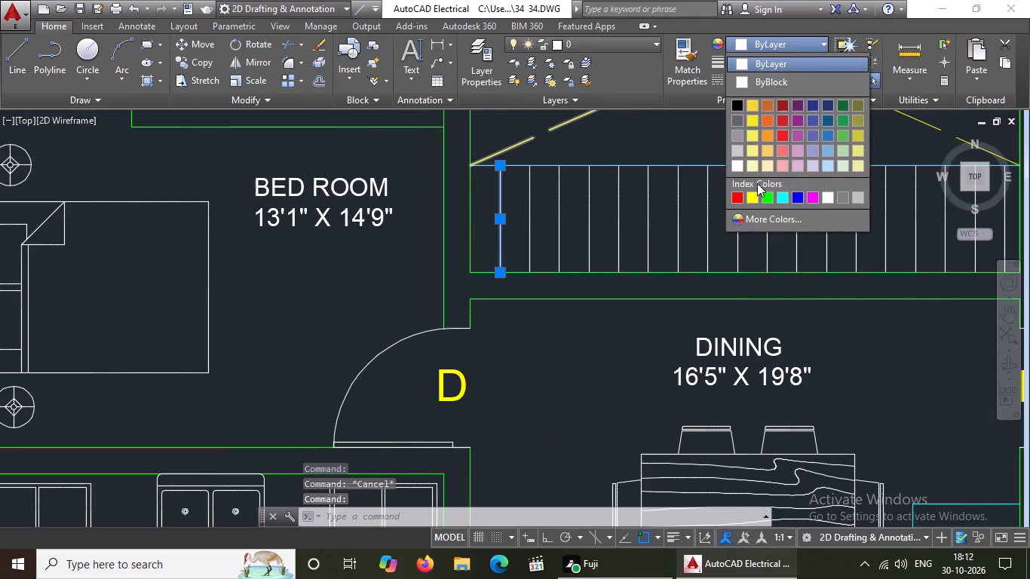
click(752, 190)
key(Escape)
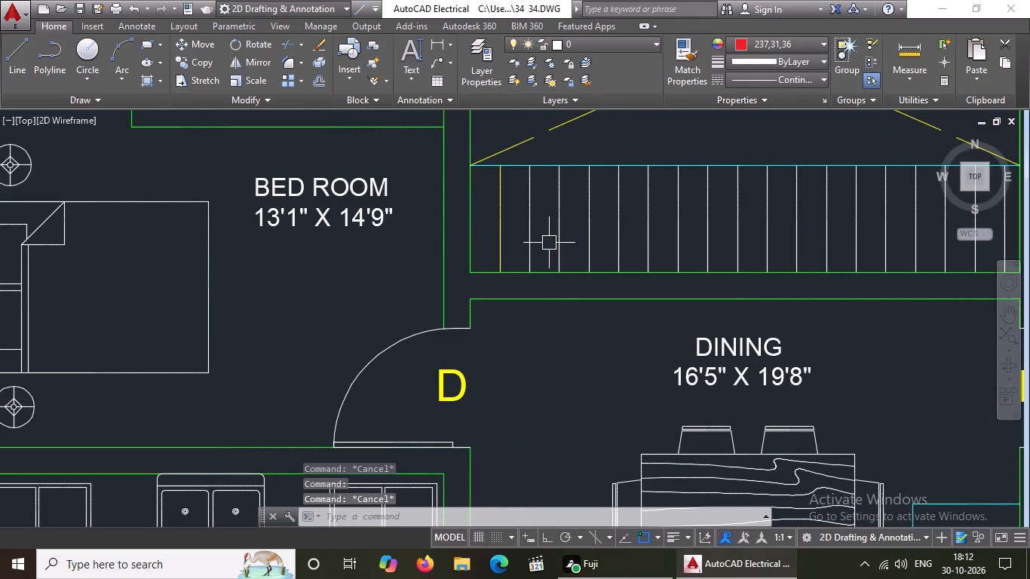
Change the westernmost riser line of the back yard steps from yellow to cyan.
click(501, 240)
click(793, 41)
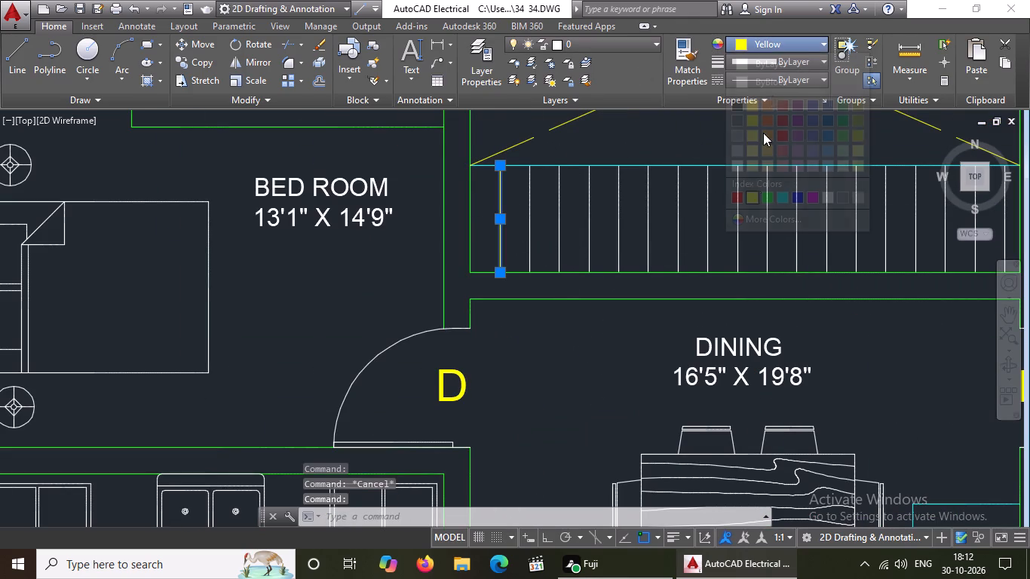
click(780, 195)
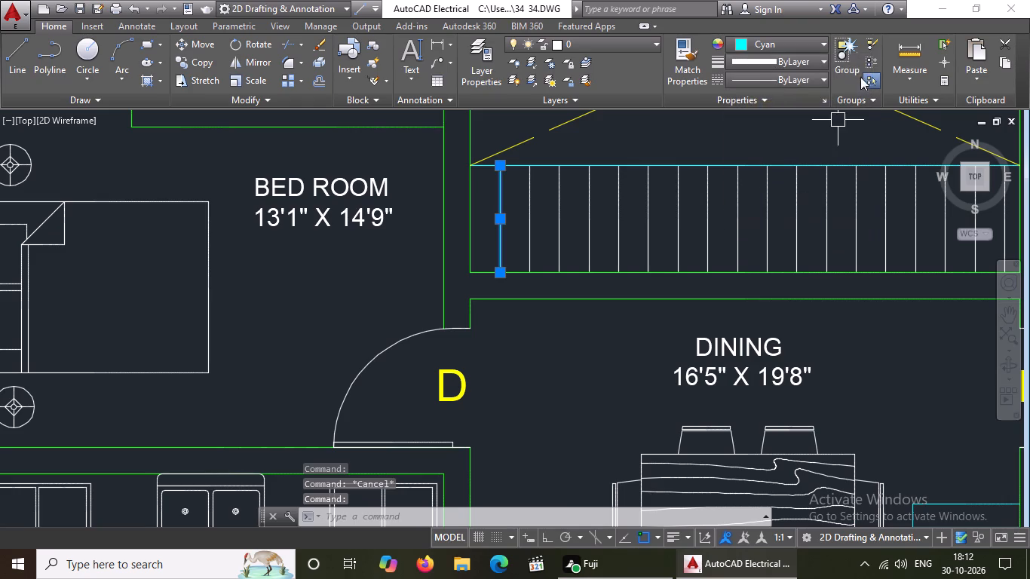
key(Escape)
Set the second and third riser lines from the west in the back yard steps to cyan.
click(516, 221)
click(523, 215)
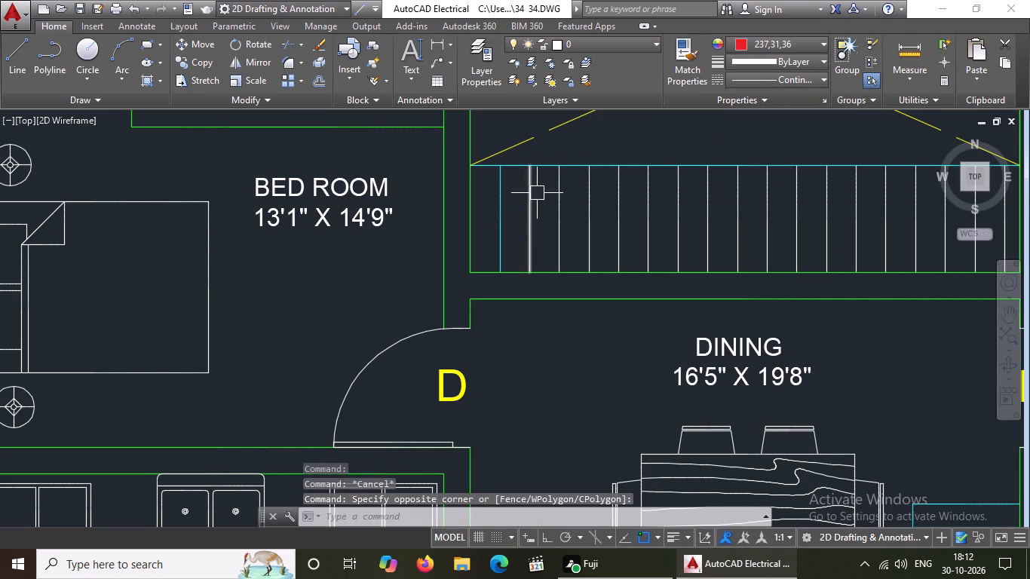
click(537, 192)
click(526, 204)
click(775, 38)
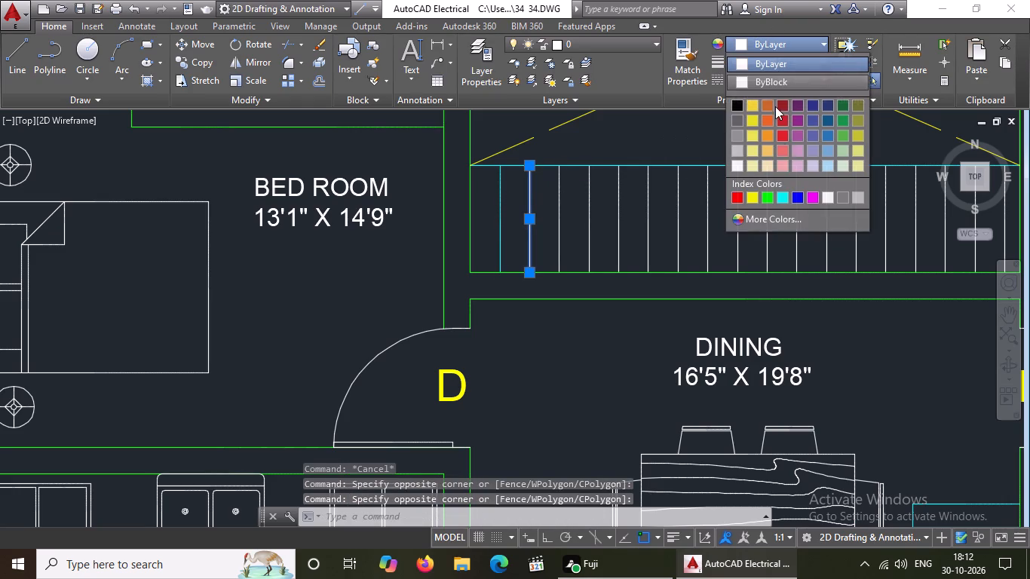
click(785, 198)
key(Escape)
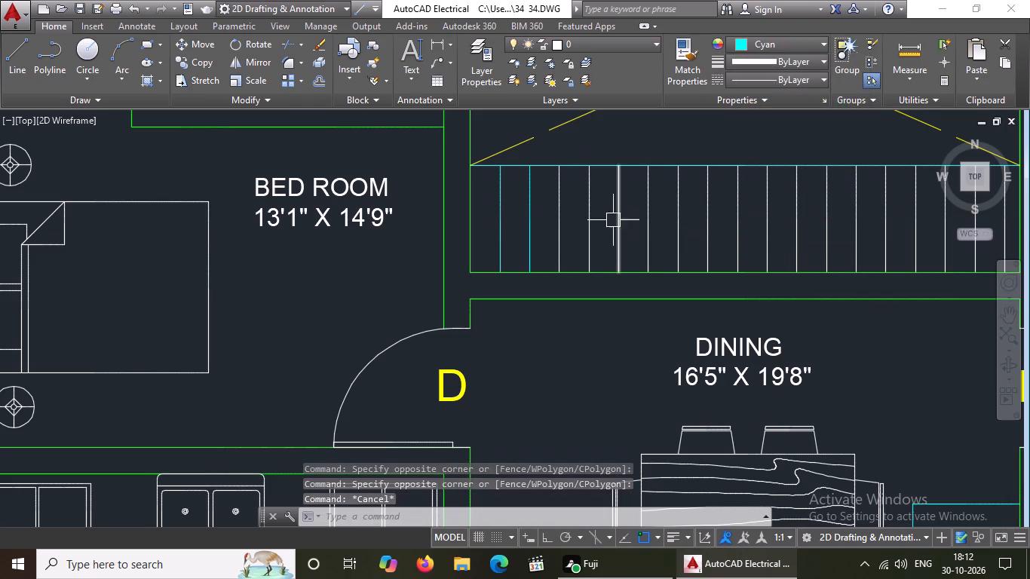
click(557, 222)
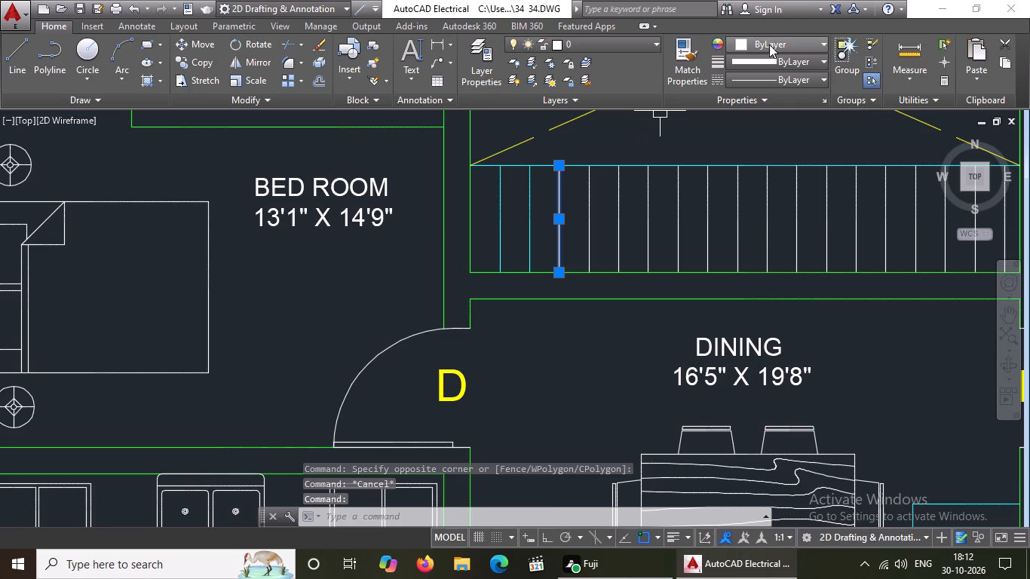
click(770, 44)
click(787, 198)
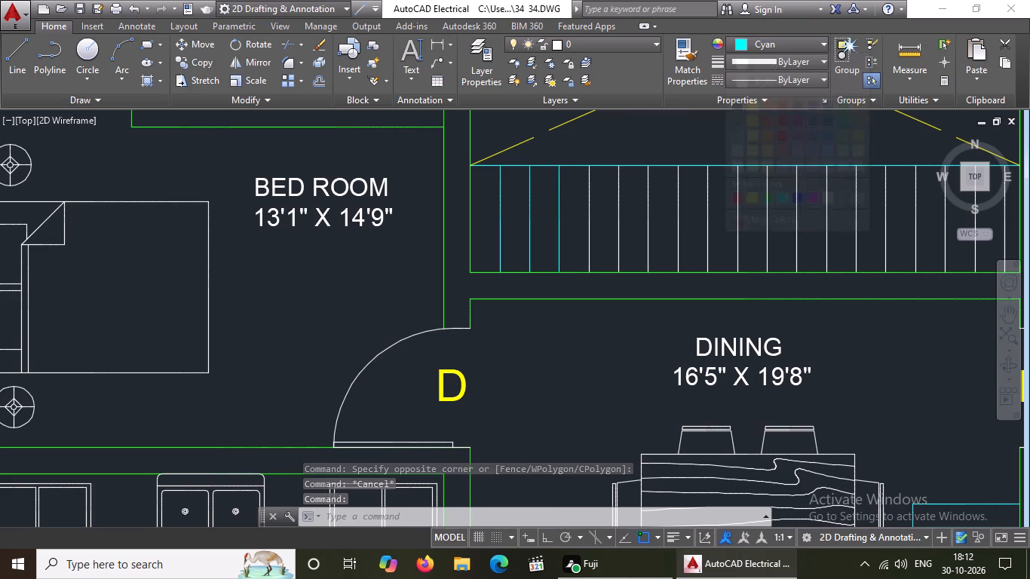
key(Escape)
Set the fourth and fifth riser lines from the west in the back yard steps to cyan.
click(593, 191)
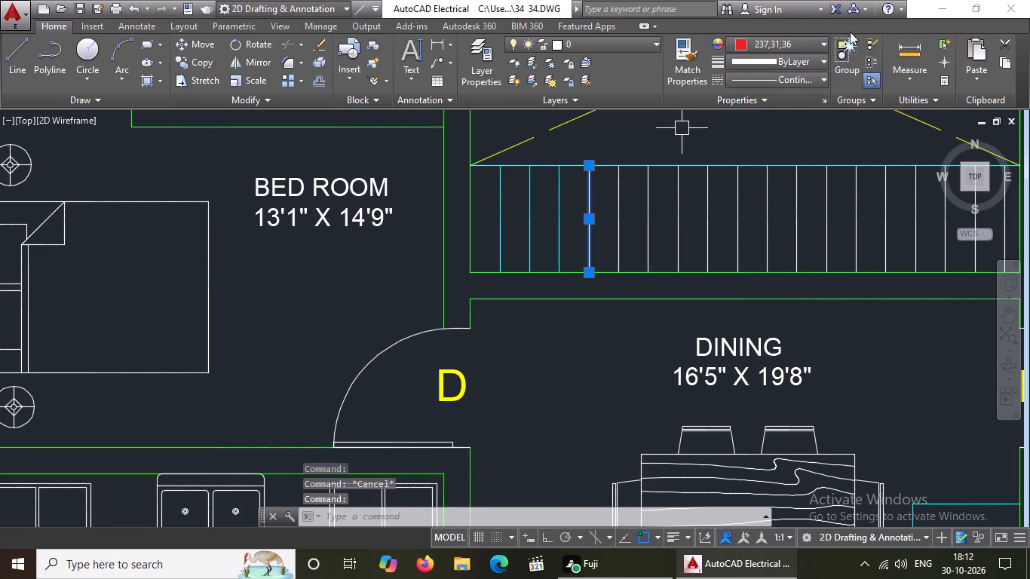
click(791, 43)
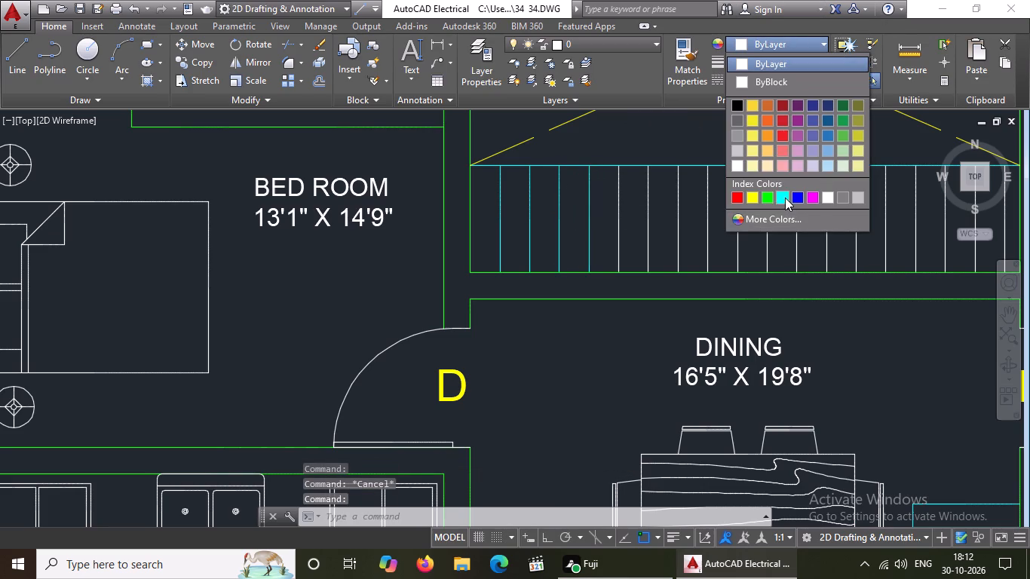
click(785, 198)
key(Escape)
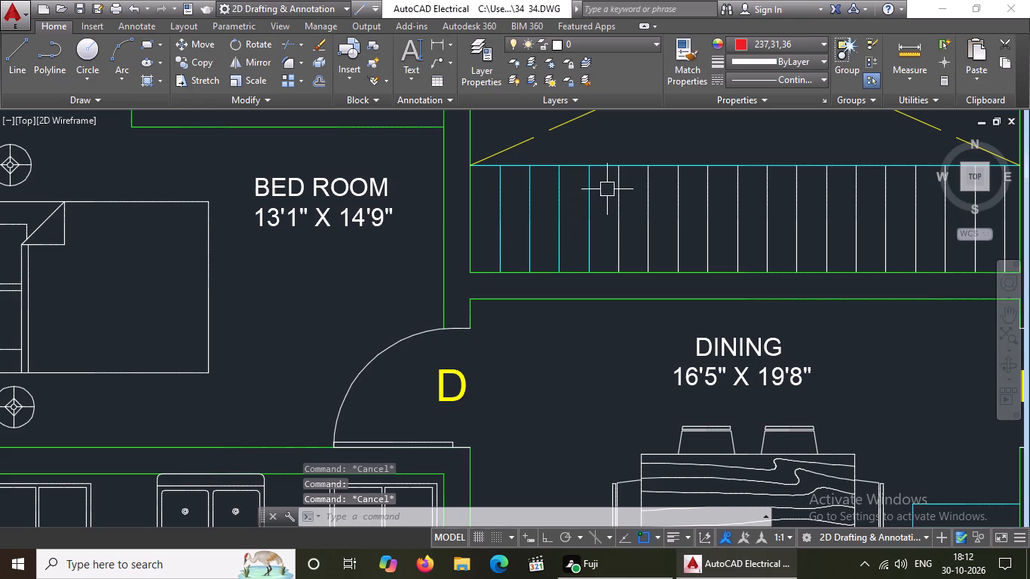
click(619, 185)
click(777, 43)
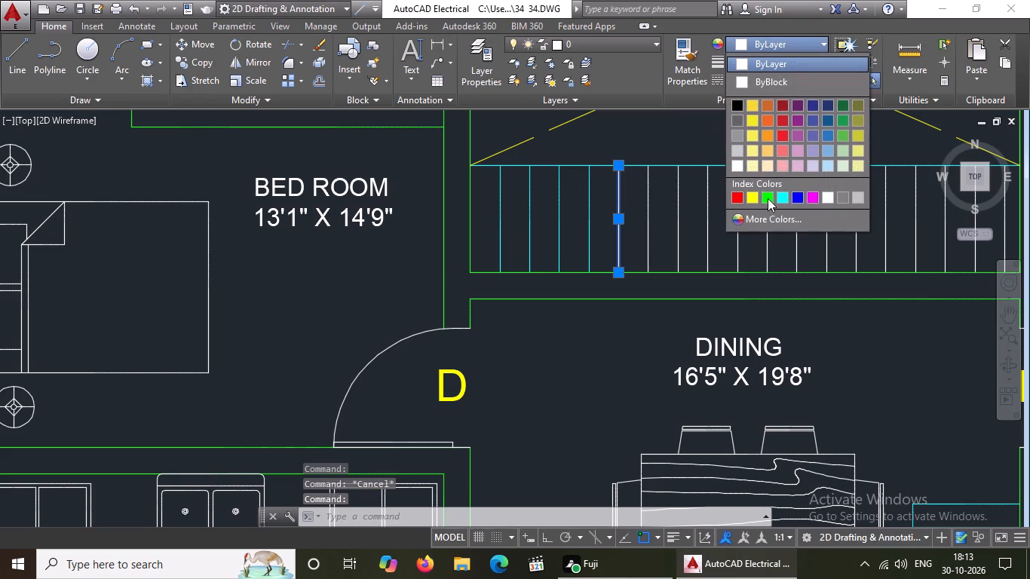
click(783, 197)
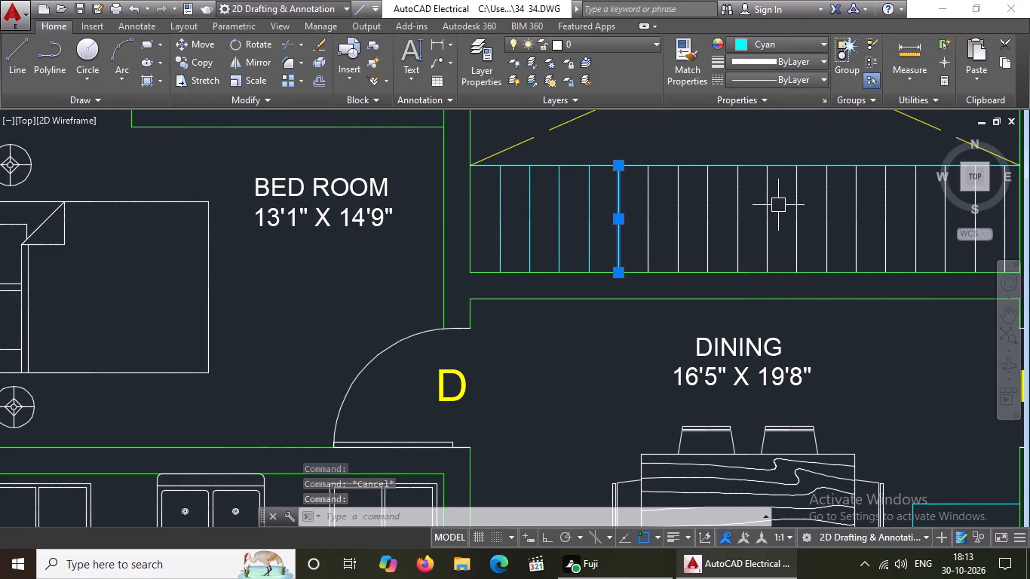
key(Escape)
Set the sixth and seventh riser lines from the west in the back yard steps to cyan.
click(645, 215)
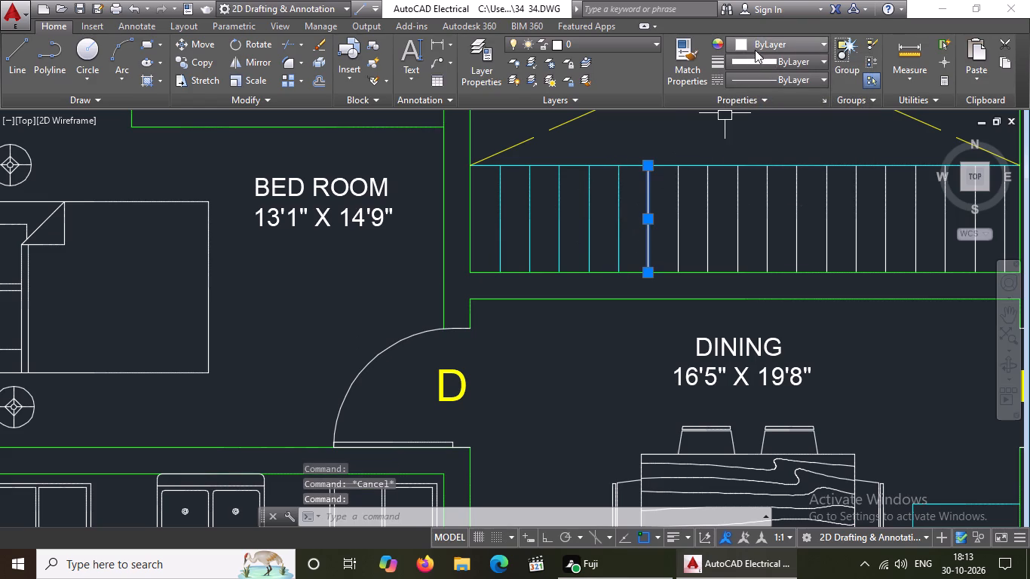
click(766, 43)
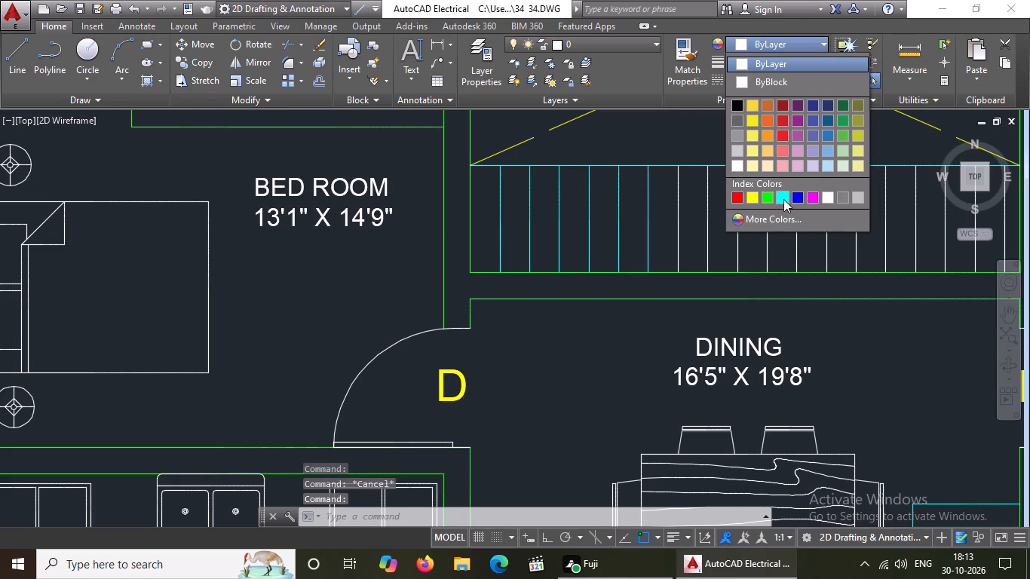
click(783, 198)
key(Escape)
drag(688, 196, 682, 213)
click(676, 222)
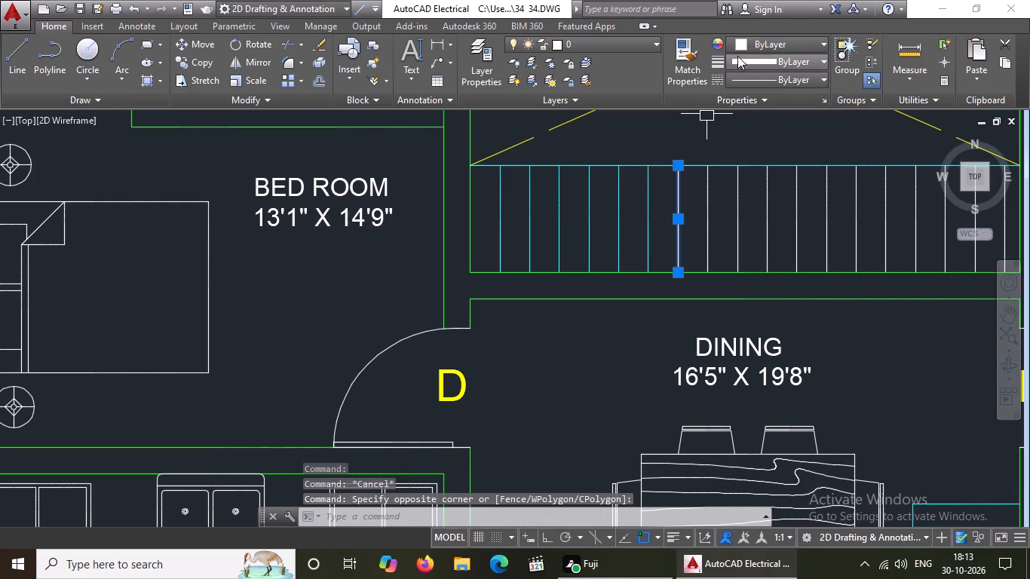
click(748, 41)
click(780, 195)
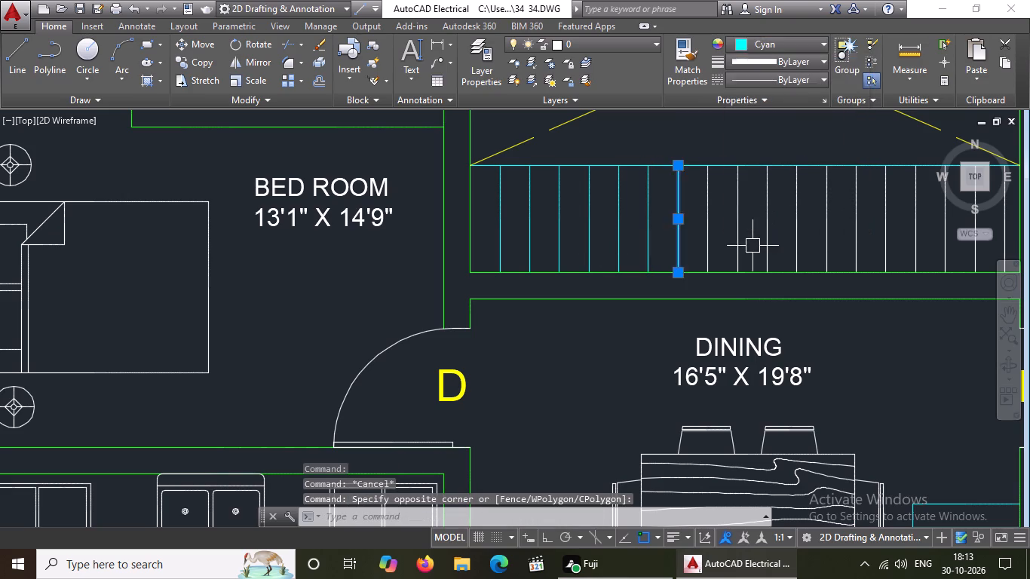
key(Escape)
Set the eighth and ninth riser lines from the west in the back yard steps to cyan.
click(706, 202)
click(796, 38)
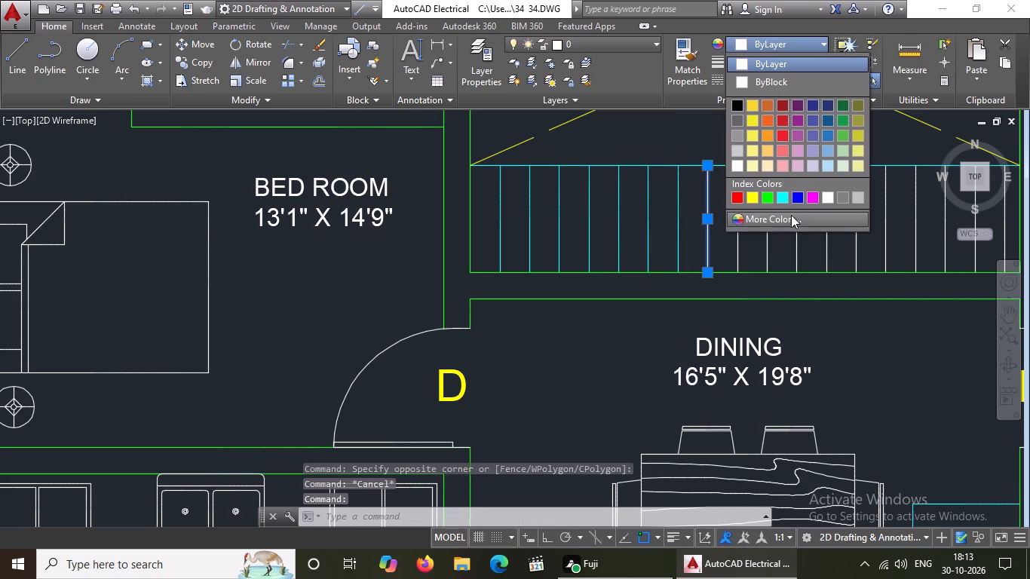
click(779, 198)
key(Escape)
click(729, 230)
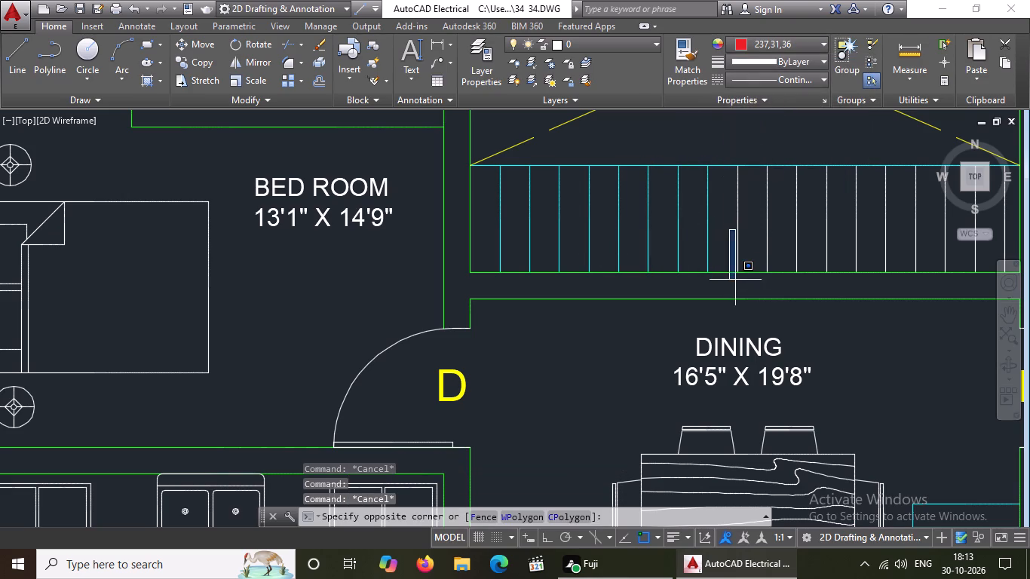
click(734, 245)
click(738, 221)
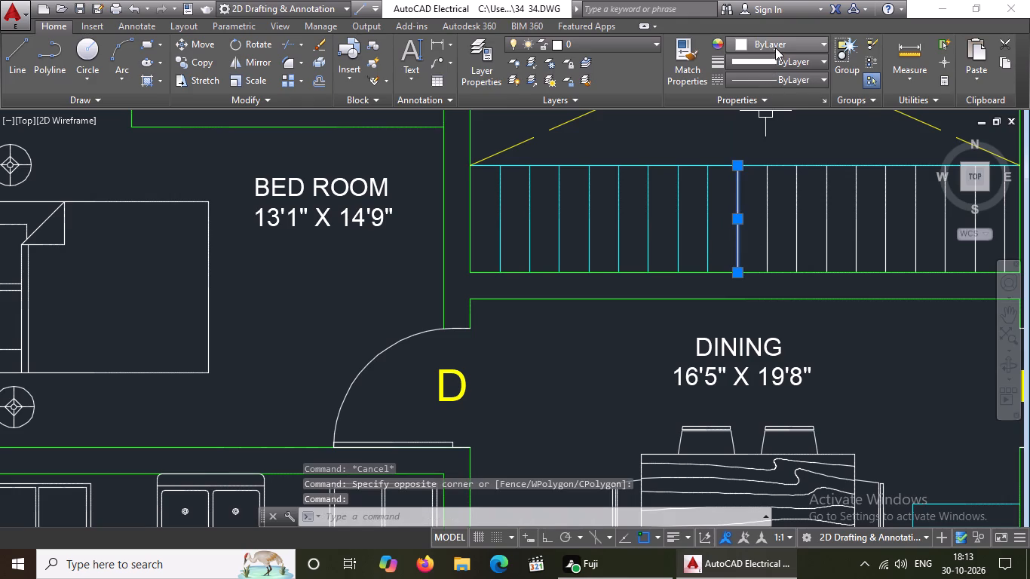
click(775, 47)
click(778, 196)
key(Escape)
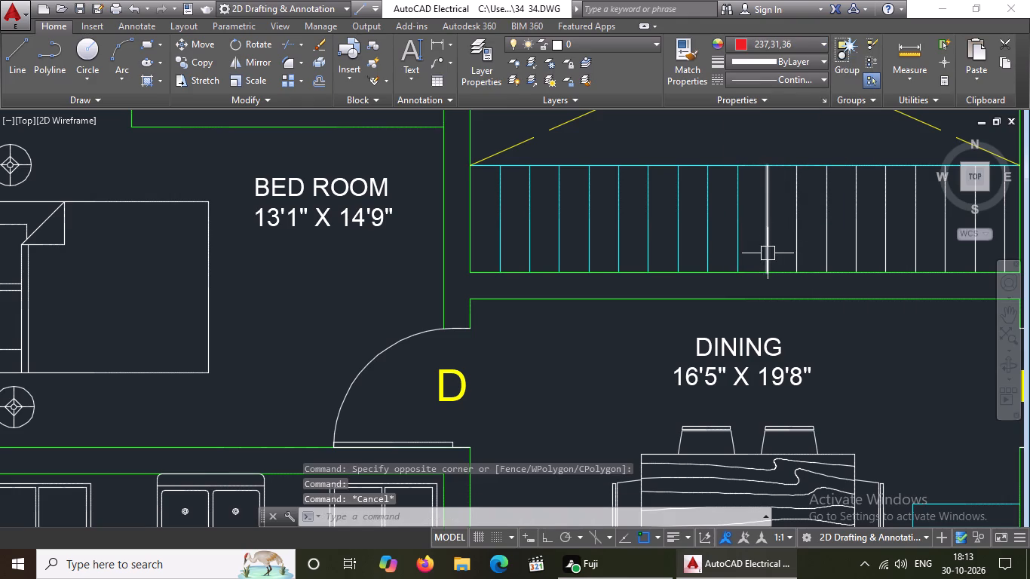
Set the tenth and eleventh riser lines from the west in the back yard steps to cyan.
click(771, 242)
double_click(786, 50)
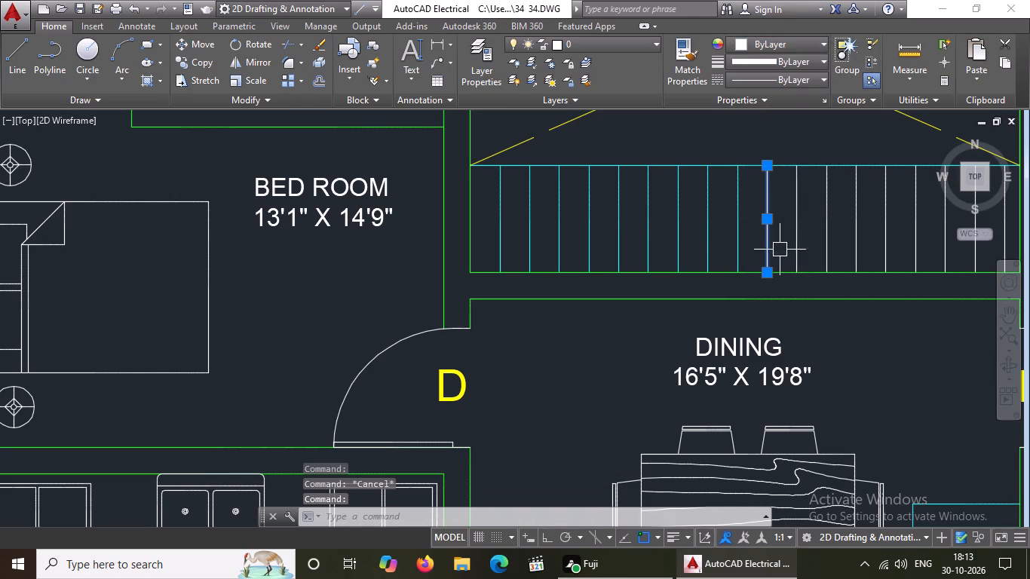
double_click(817, 45)
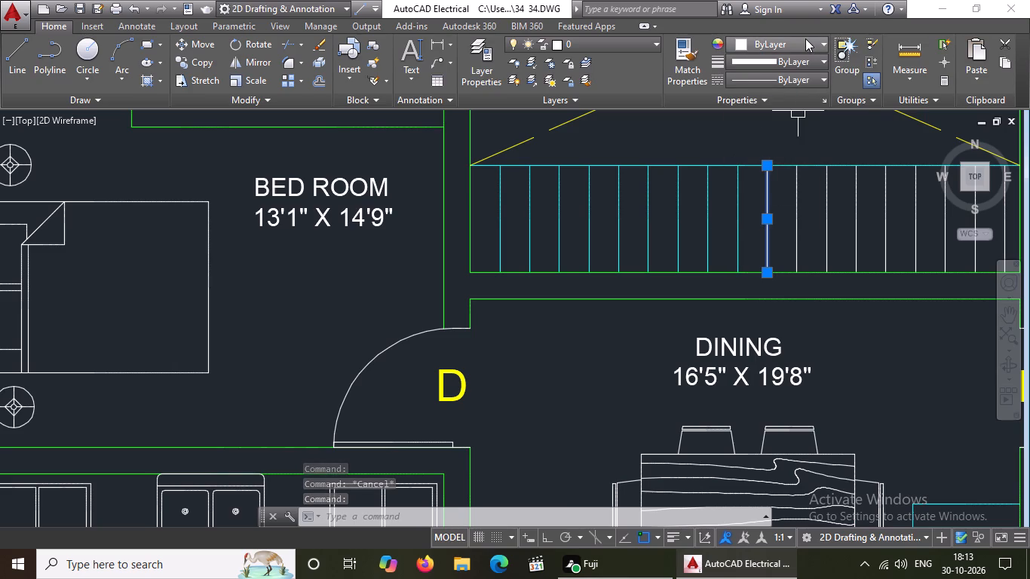
click(805, 38)
click(781, 198)
key(Escape)
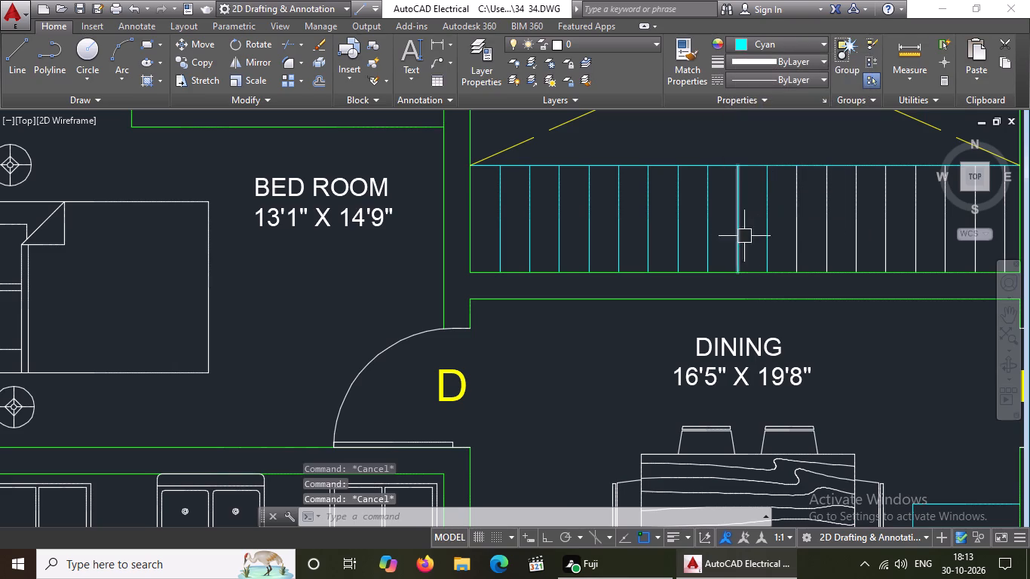
click(789, 210)
double_click(800, 197)
drag(804, 196, 797, 206)
click(783, 226)
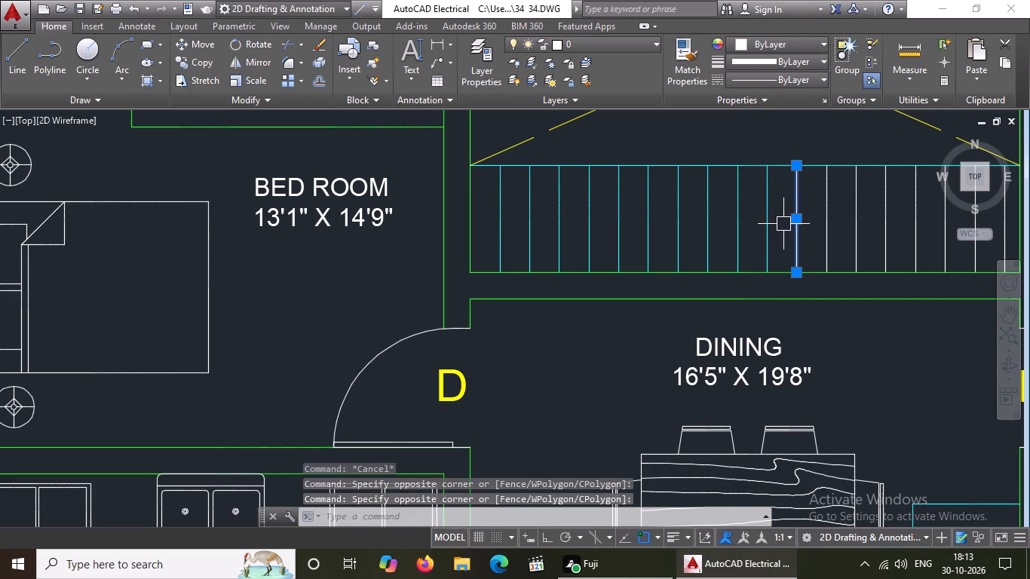
click(792, 44)
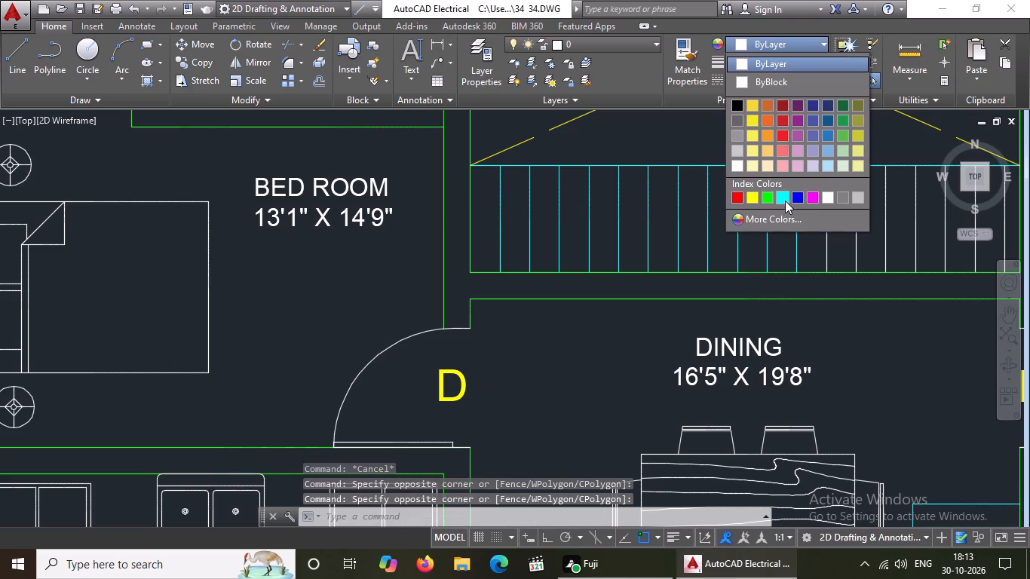
click(785, 201)
key(Escape)
Set the twelfth and thirteenth riser lines from the west in the back yard steps to cyan.
click(831, 217)
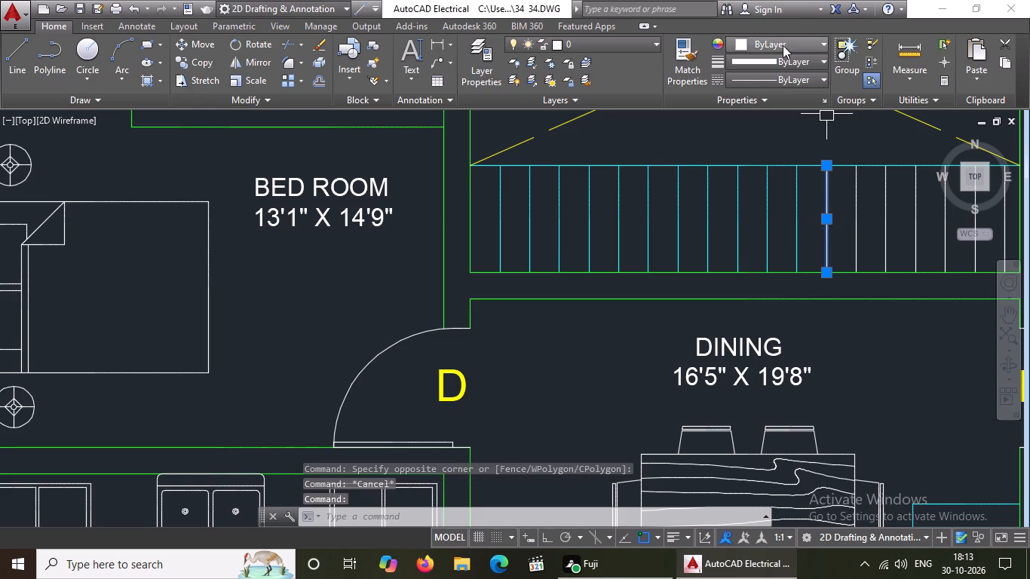
click(783, 46)
click(780, 201)
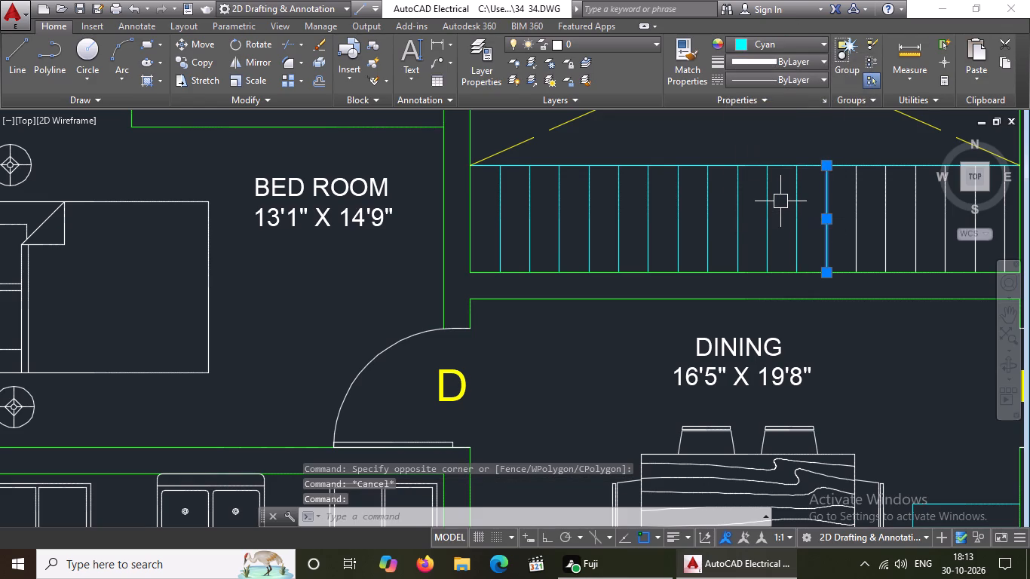
key(Escape)
click(851, 207)
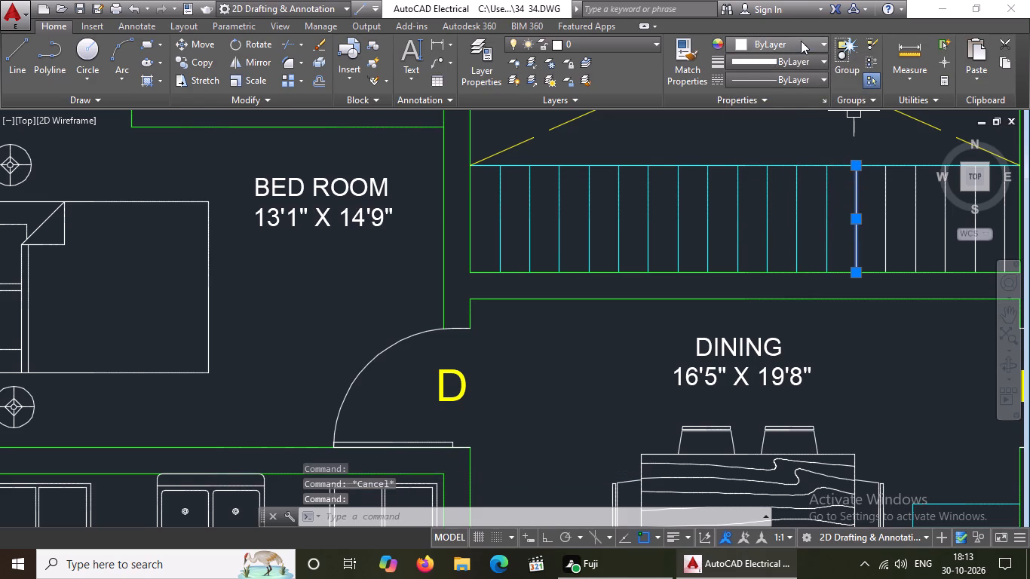
click(801, 41)
click(783, 198)
key(Escape)
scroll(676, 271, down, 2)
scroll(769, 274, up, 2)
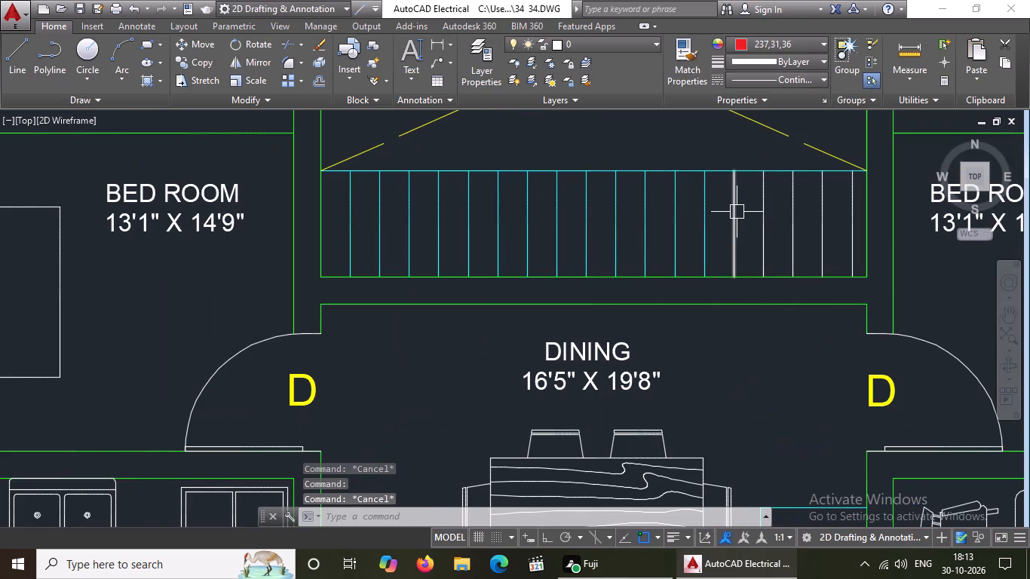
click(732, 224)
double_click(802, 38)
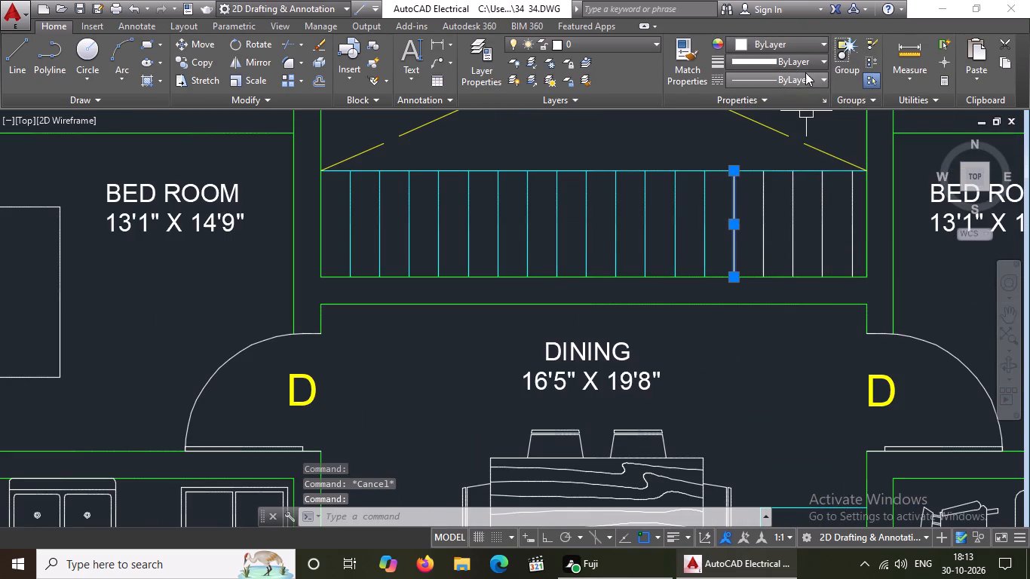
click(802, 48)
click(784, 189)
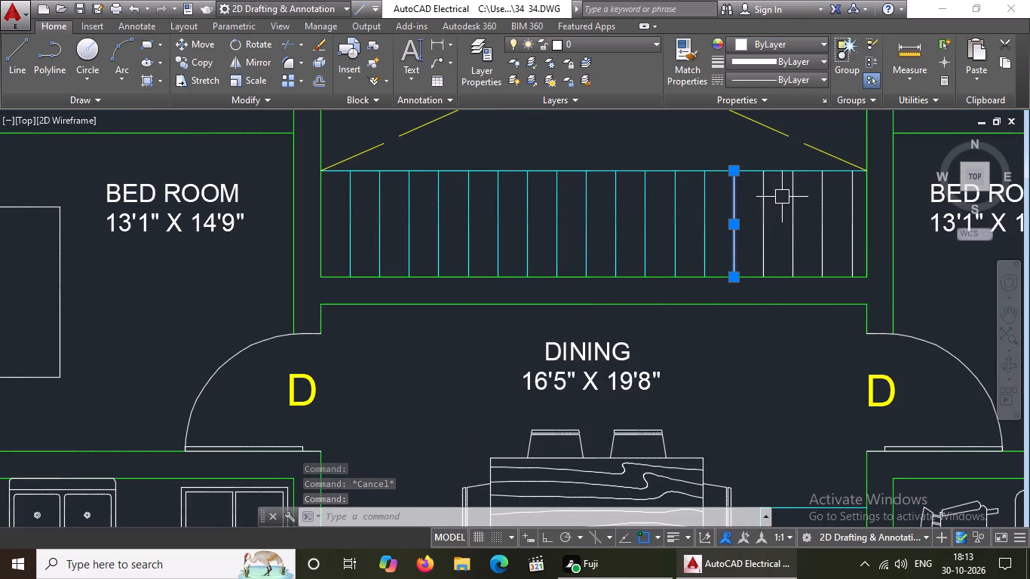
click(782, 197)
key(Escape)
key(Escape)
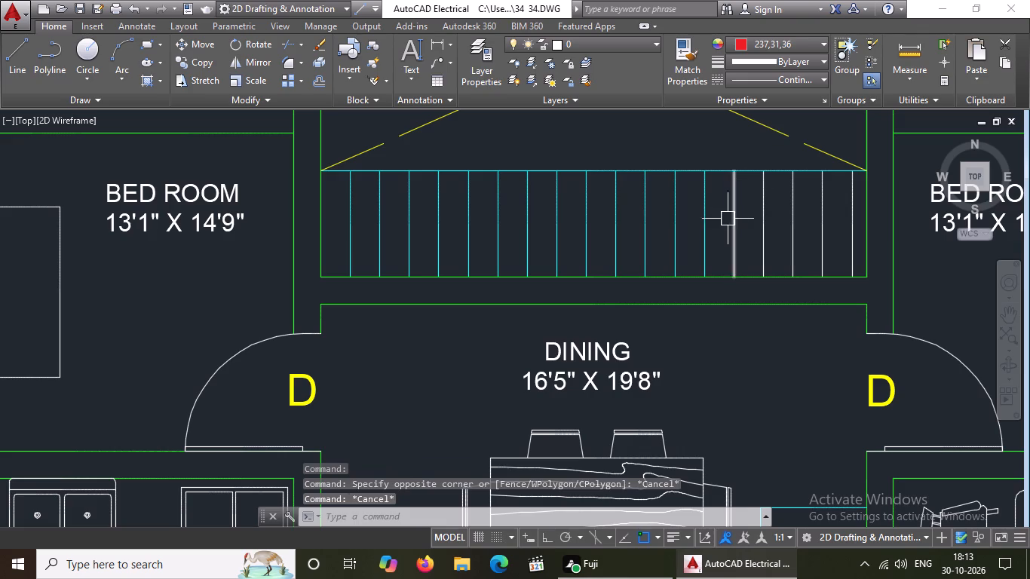
Set the fourteenth and fifteenth riser lines from the west in the back yard steps to cyan.
click(728, 219)
click(775, 39)
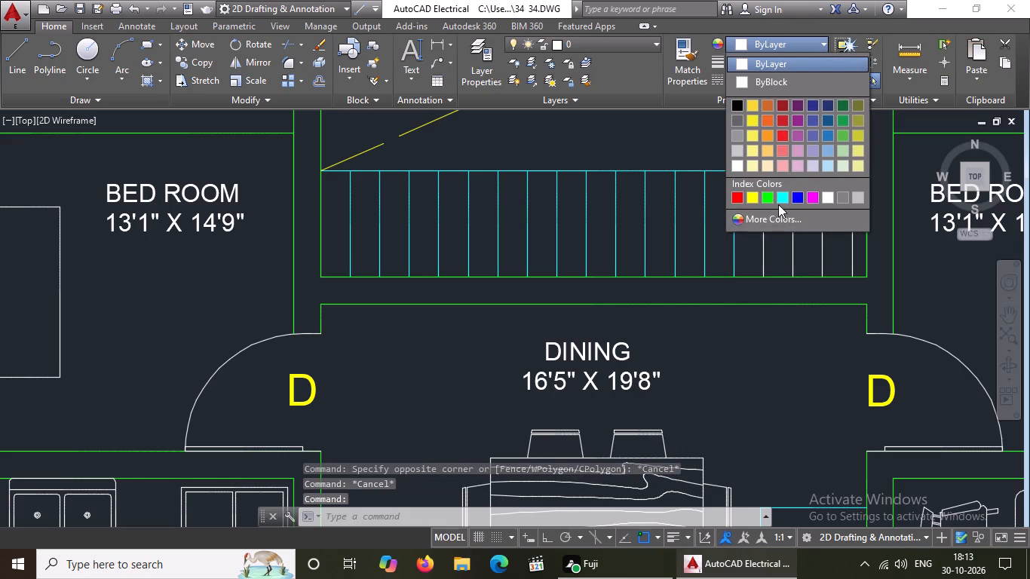
click(781, 195)
key(Escape)
click(762, 236)
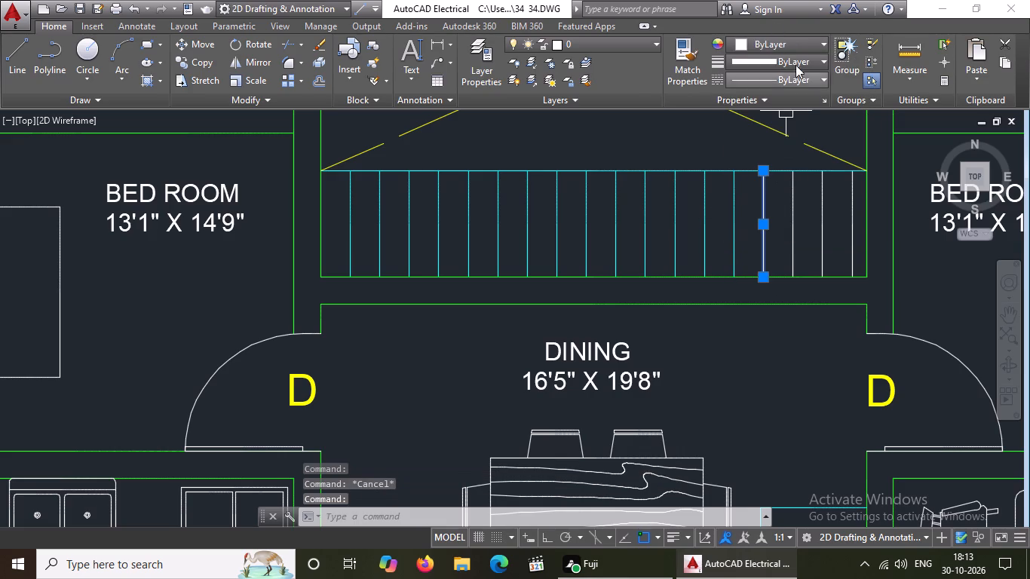
click(796, 41)
click(781, 191)
key(Escape)
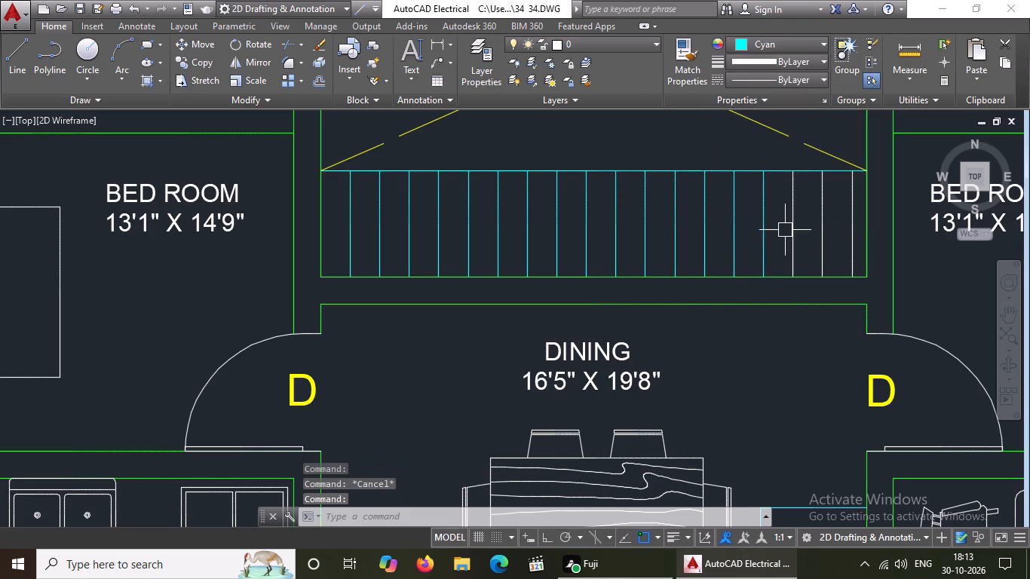
Set the last three riser lines at the east end of the back yard steps to cyan.
click(786, 222)
click(795, 41)
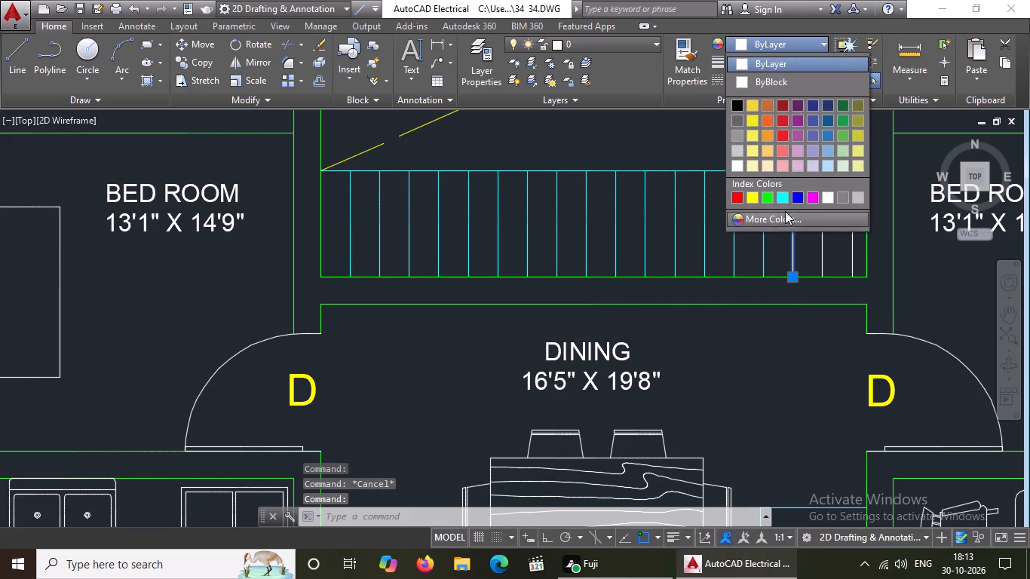
click(783, 197)
key(Escape)
click(824, 225)
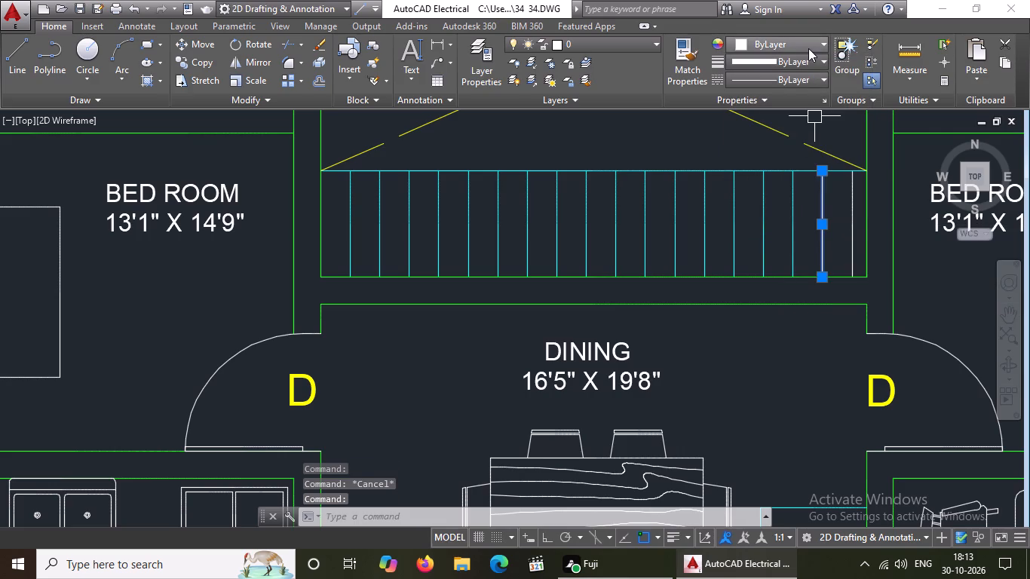
click(808, 47)
click(782, 191)
key(Escape)
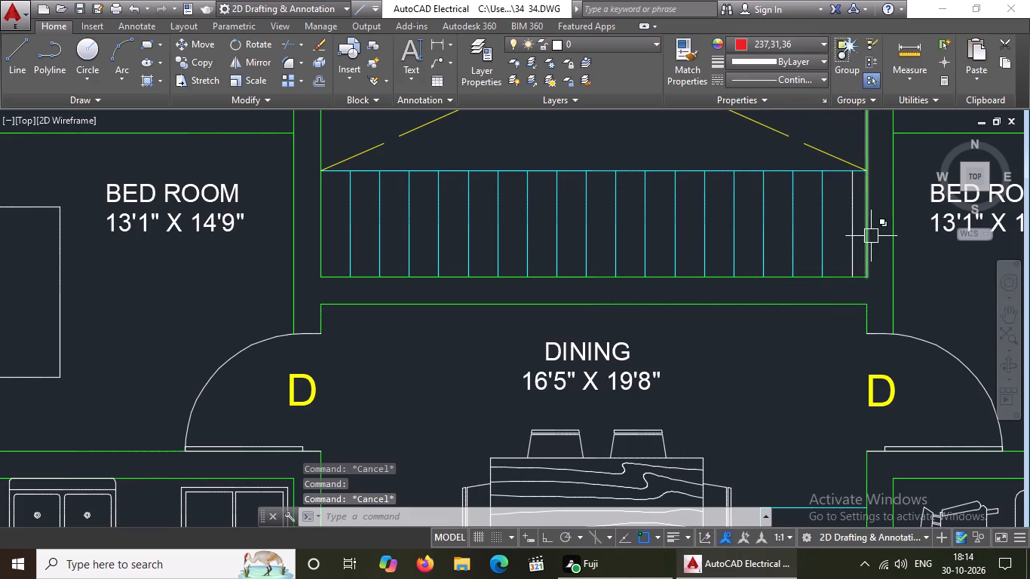
click(849, 232)
click(775, 41)
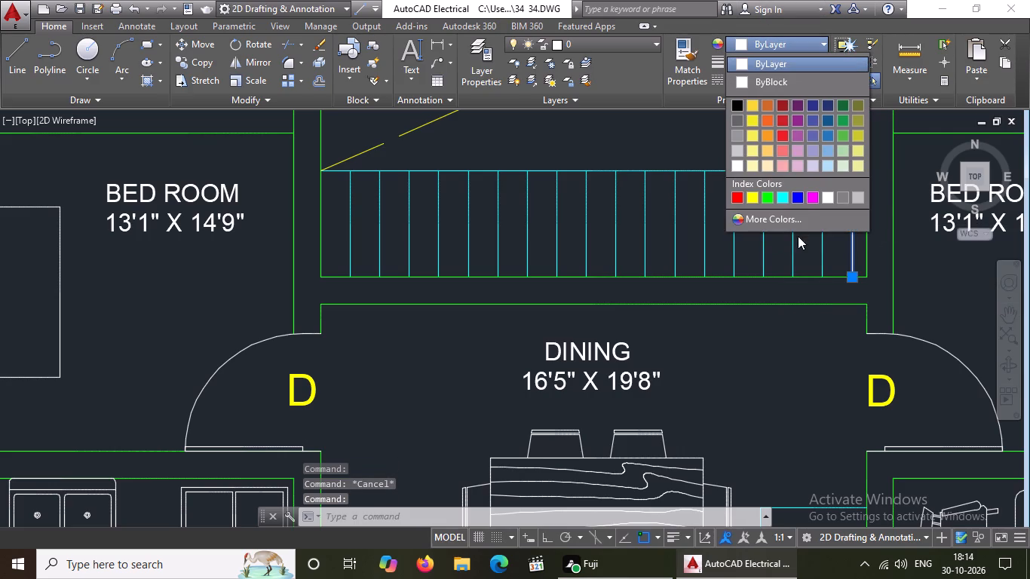
click(781, 197)
key(Escape)
Review the recolored ground floor plan and the front elevation below it.
scroll(708, 264, down, 2)
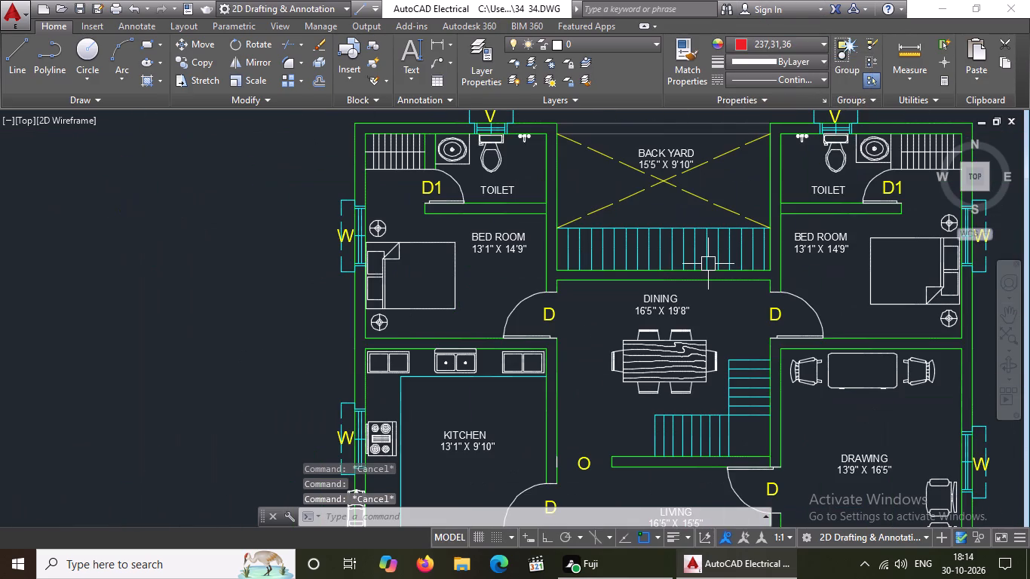
scroll(708, 260, down, 2)
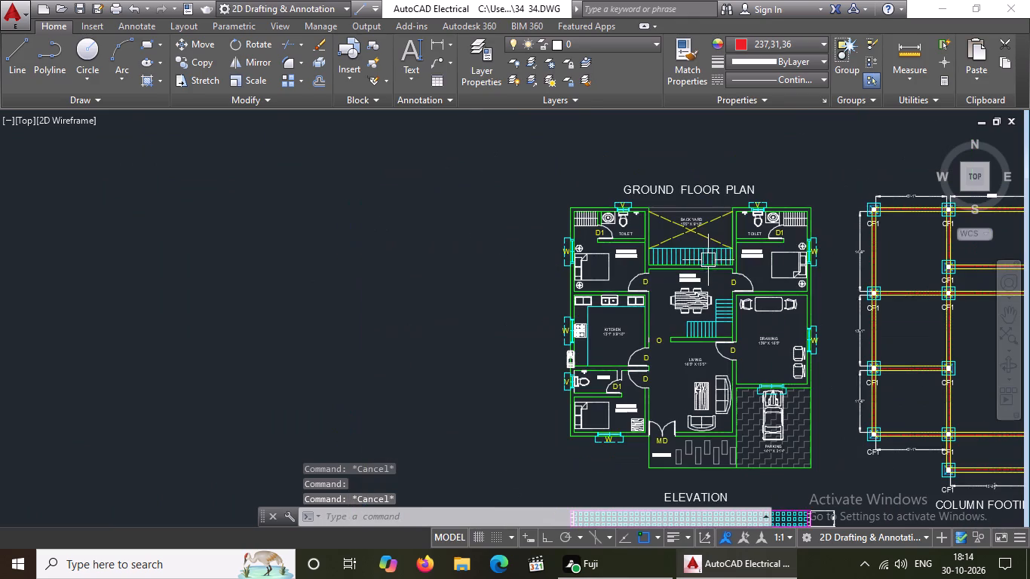
scroll(728, 250, down, 1)
middle_drag(728, 249, 710, 249)
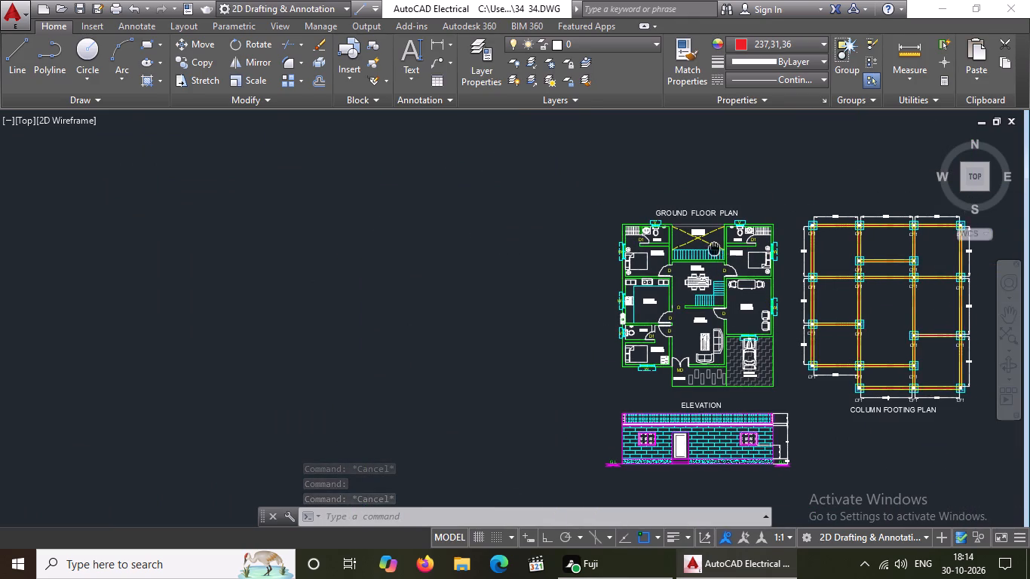
middle_drag(710, 249, 666, 249)
scroll(653, 525, up, 2)
scroll(648, 447, up, 2)
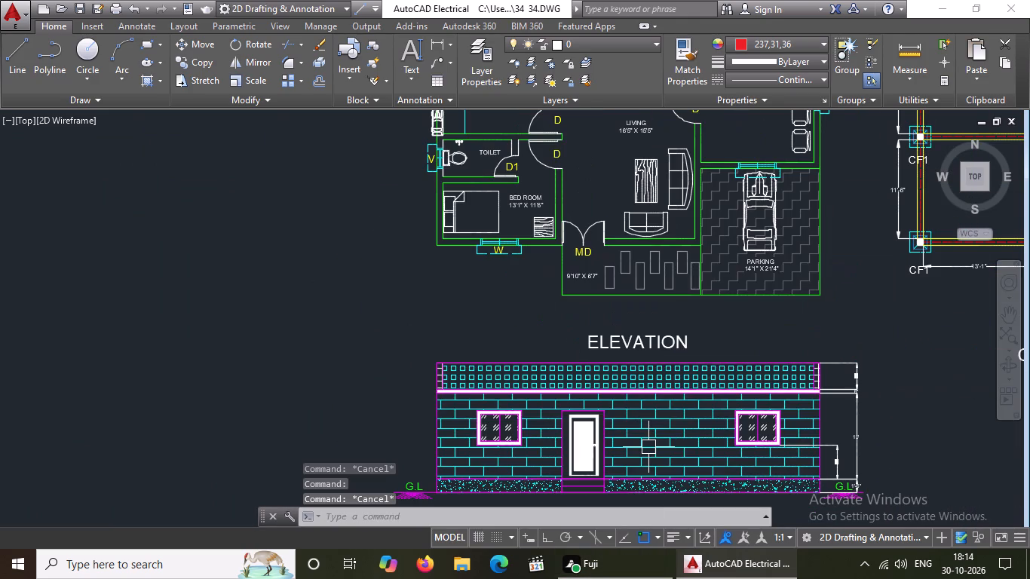
scroll(635, 415, down, 1)
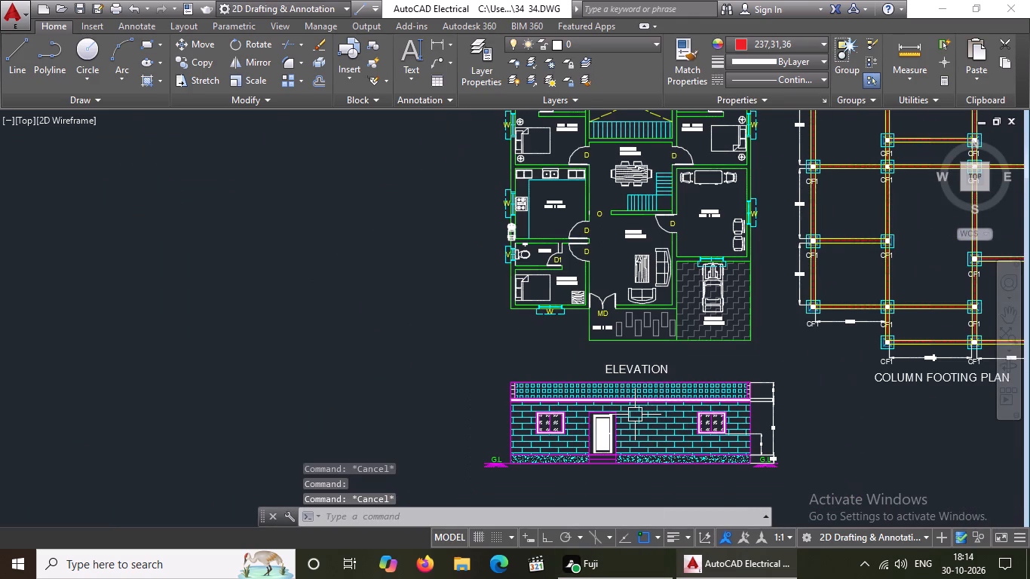
scroll(610, 400, down, 2)
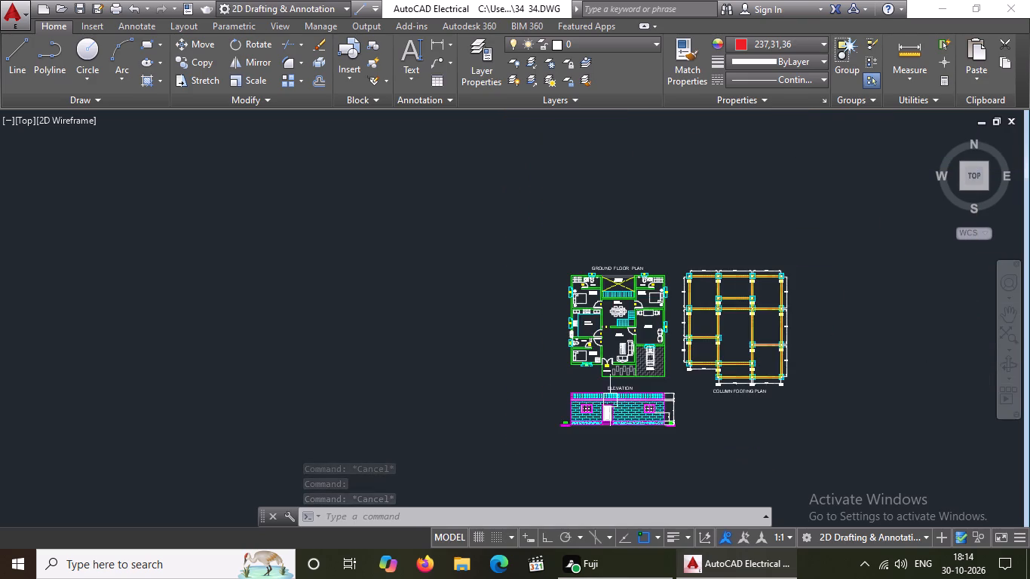
Copy the CF1 label at the column footing plan's southwest bottom-row footing to just below the middle of the 15'-2 1/2" beam.
scroll(766, 390, up, 3)
scroll(599, 372, up, 2)
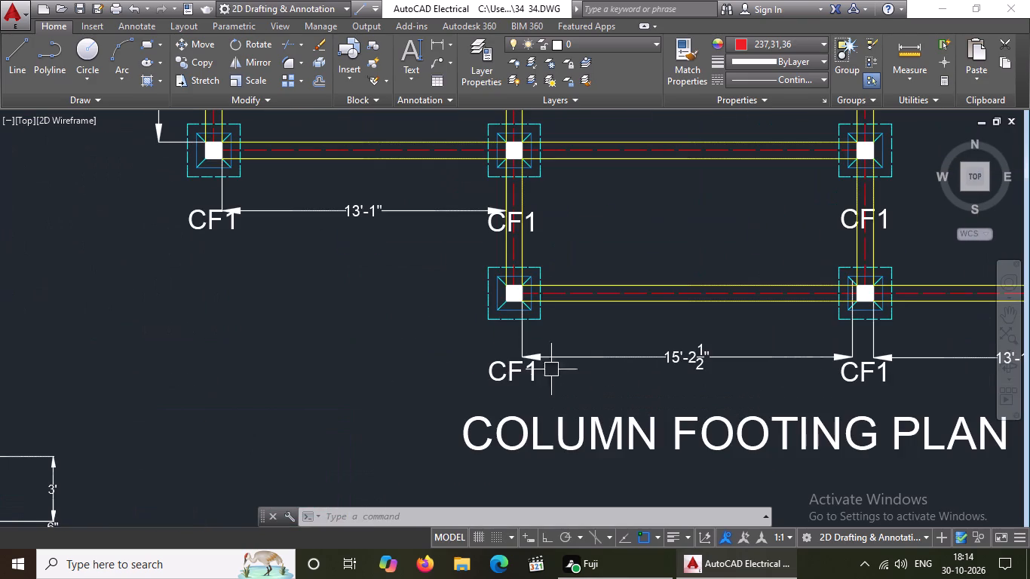
click(522, 368)
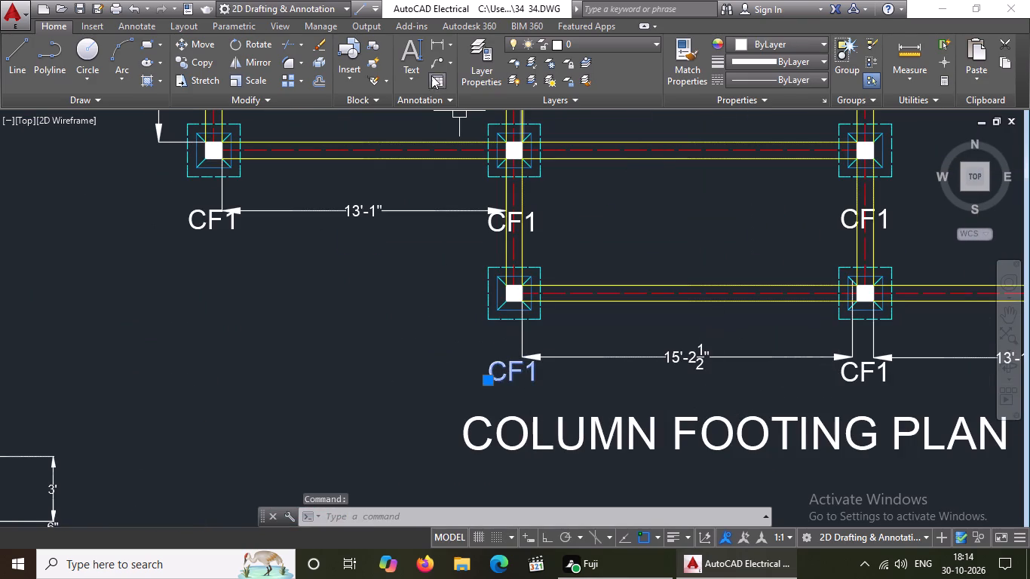
click(186, 65)
click(521, 372)
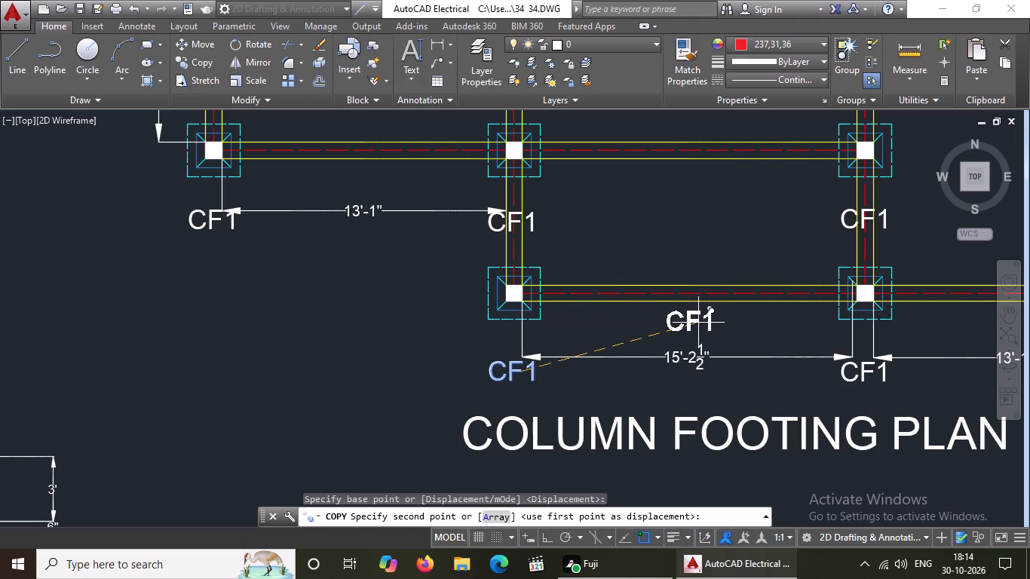
click(698, 323)
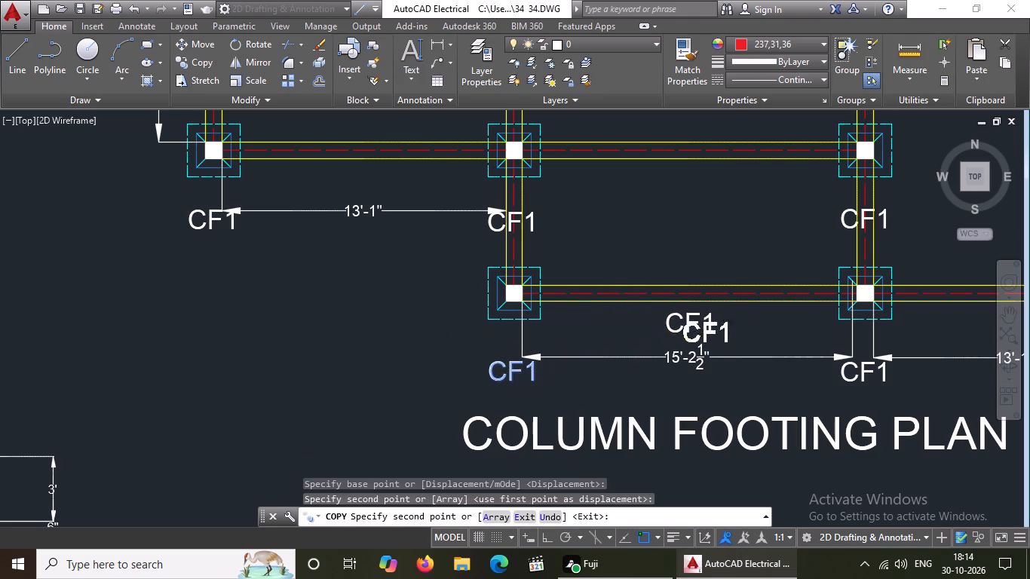
key(Escape)
Change the copied label's text to BF1.
triple_click(713, 330)
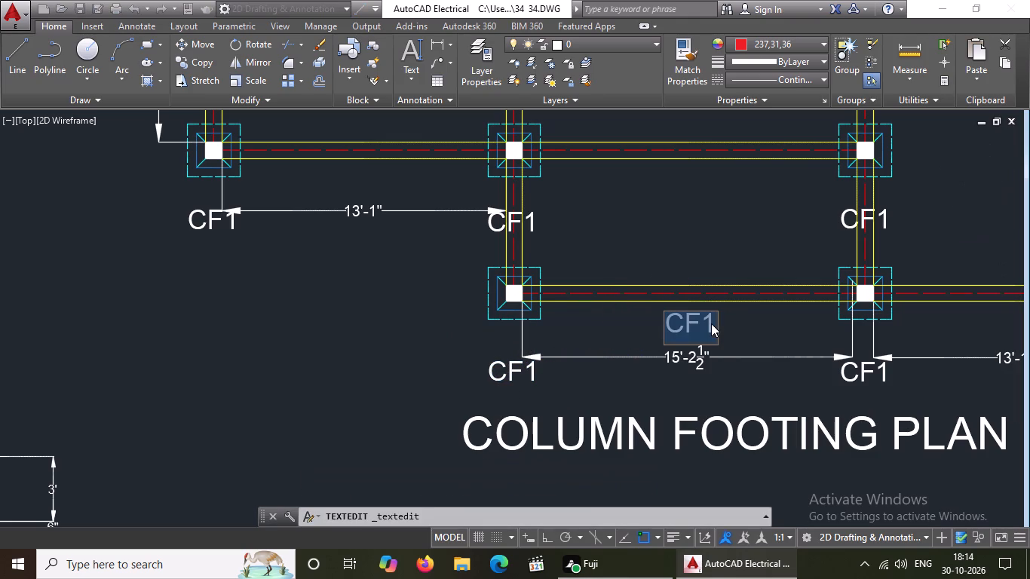
key(BackSpace)
key(BackSpace)
text(BF1)
click(759, 358)
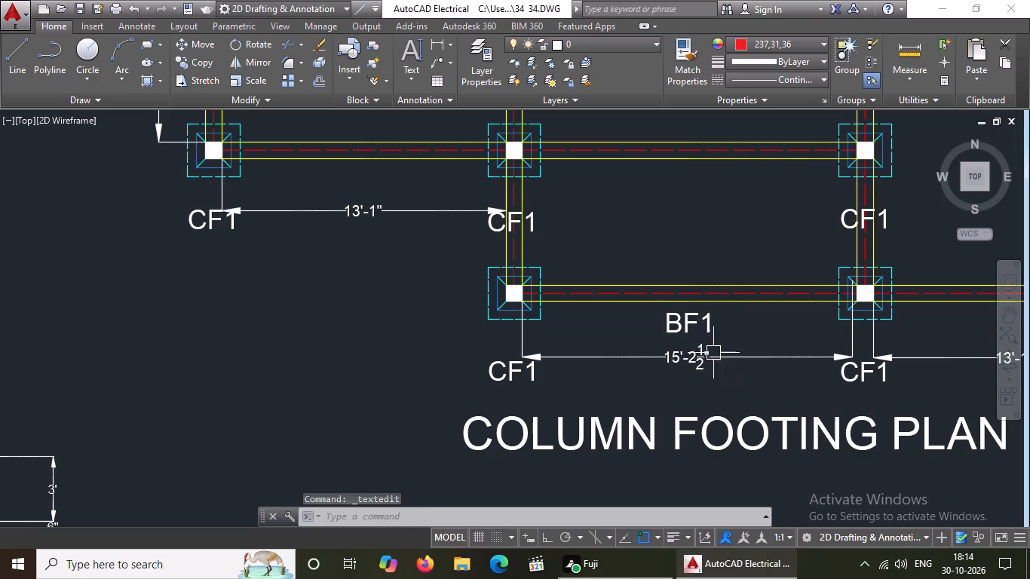
Copy the BF1 label eastward to below the middle of the adjacent 13'-1" beam in the southernmost row.
click(702, 320)
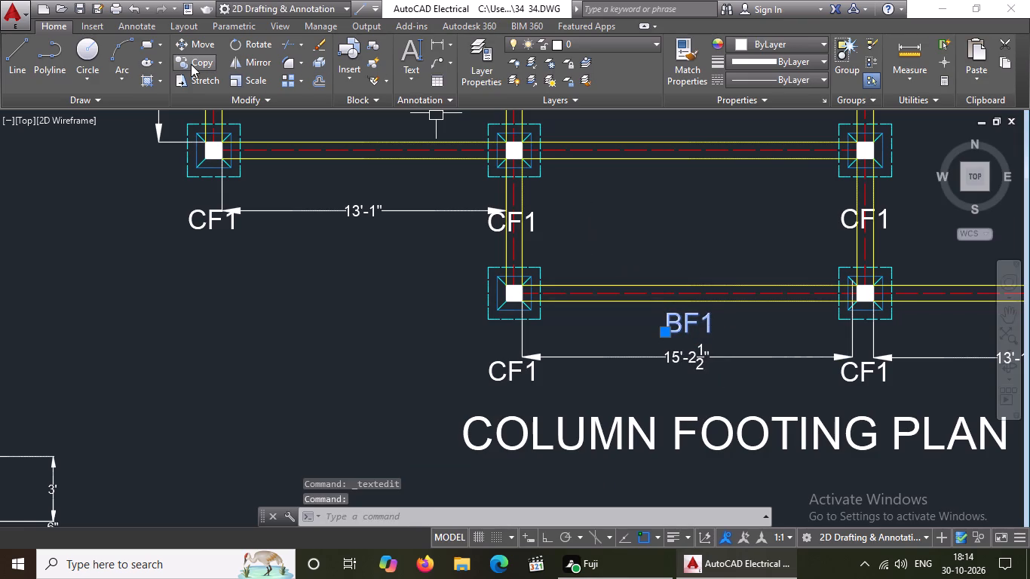
click(191, 64)
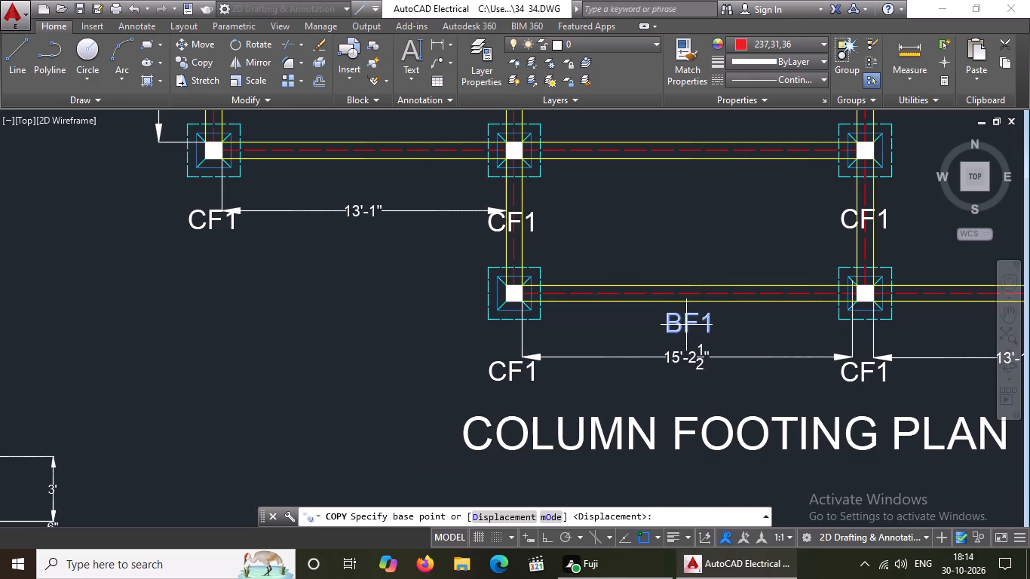
click(687, 325)
scroll(688, 325, down, 1)
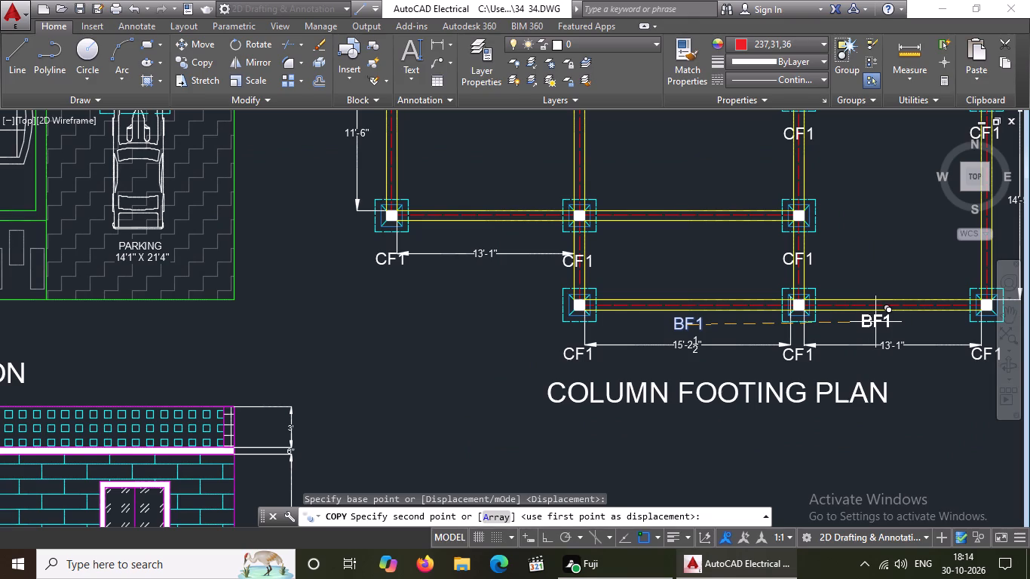
scroll(891, 323, up, 1)
scroll(887, 326, down, 2)
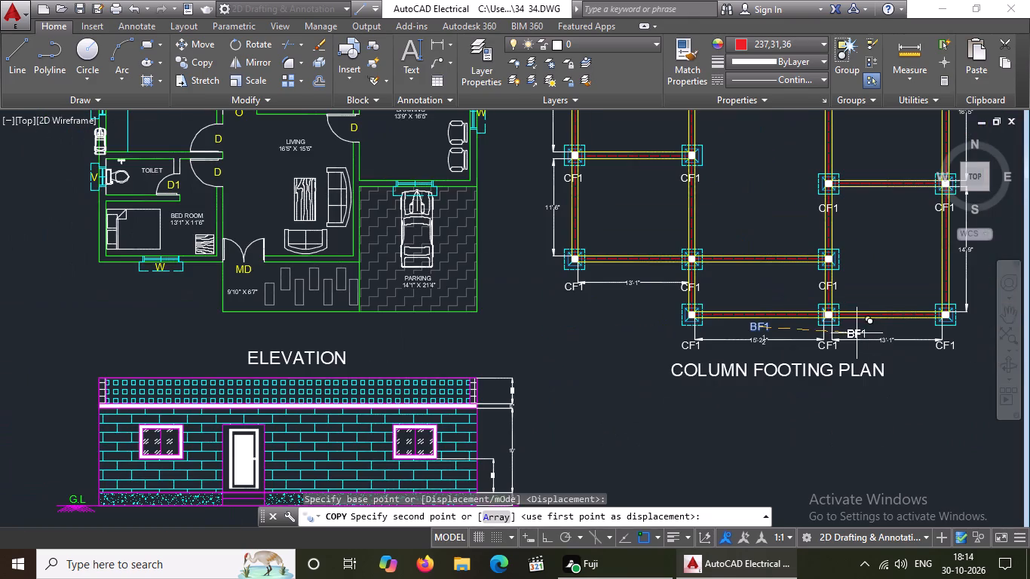
scroll(893, 329, up, 2)
scroll(887, 323, down, 2)
scroll(932, 326, up, 3)
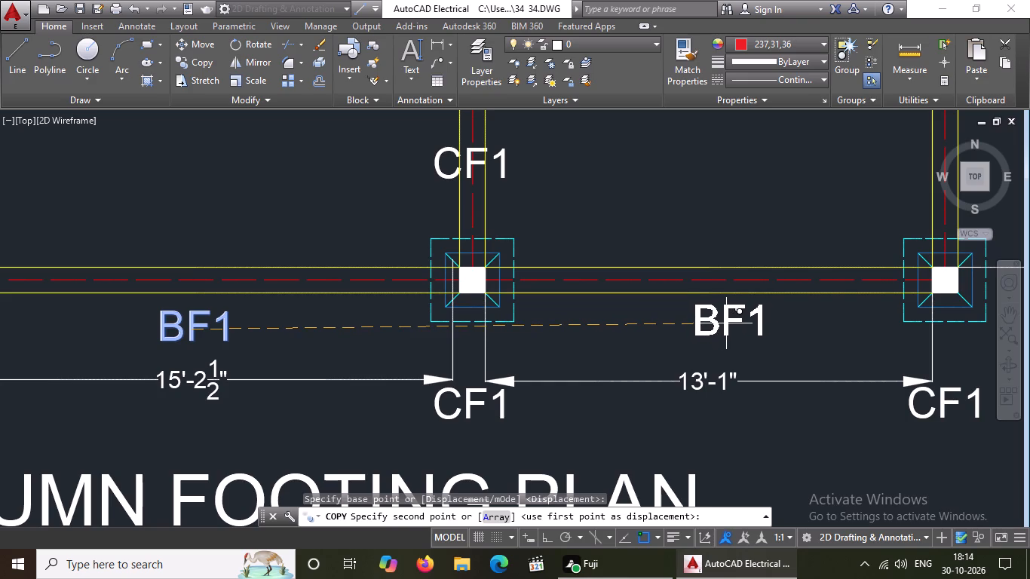
click(725, 323)
Place further BF1 copies below the western and middle beams of the next row north in the column footing plan.
scroll(688, 325, down, 3)
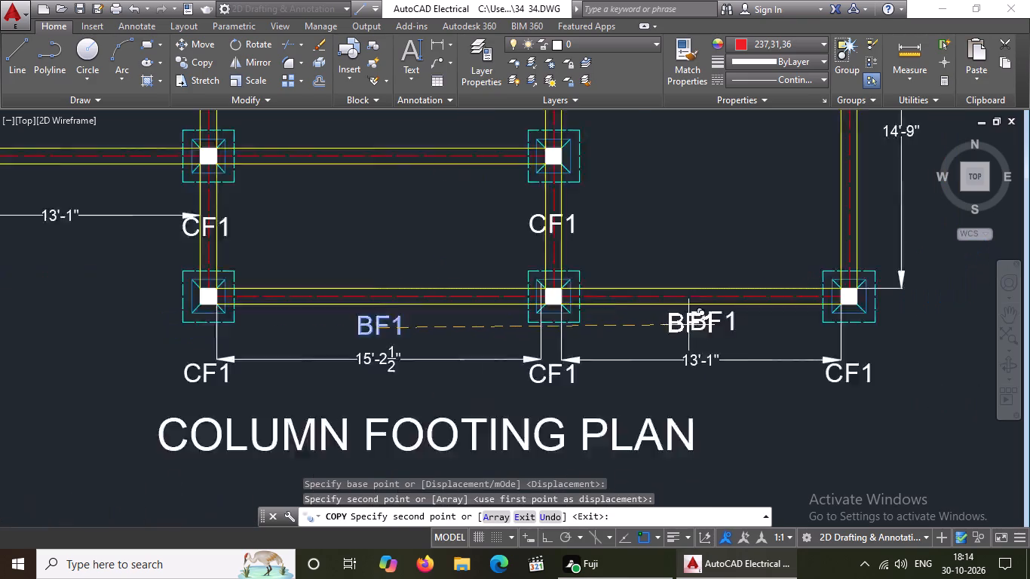
scroll(688, 325, down, 1)
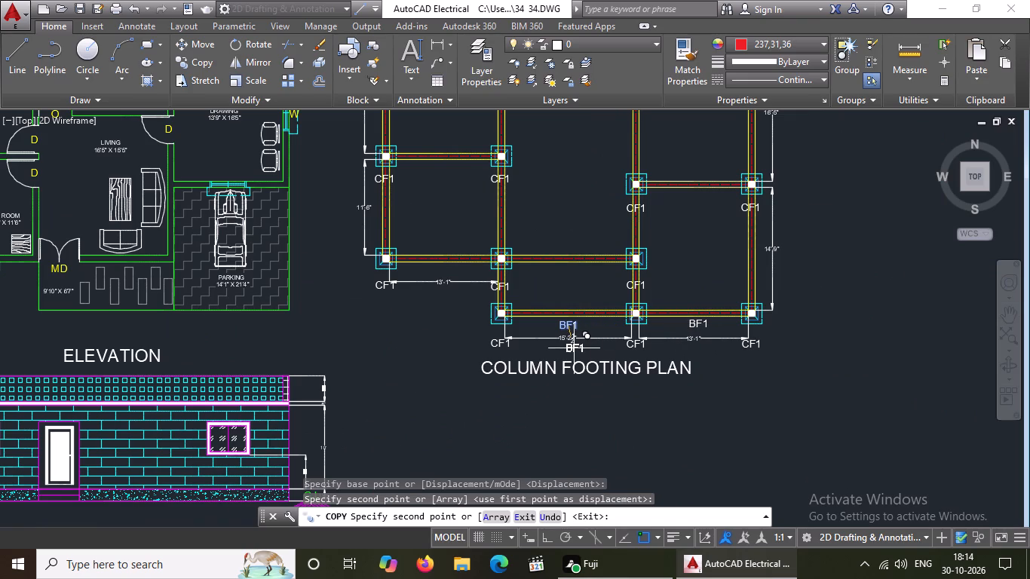
scroll(397, 247, up, 2)
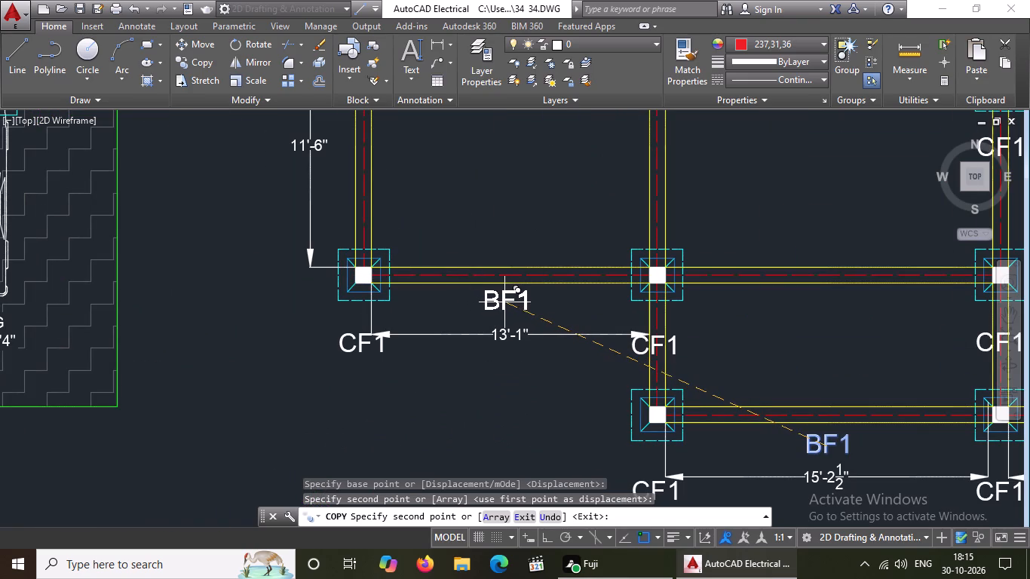
click(505, 302)
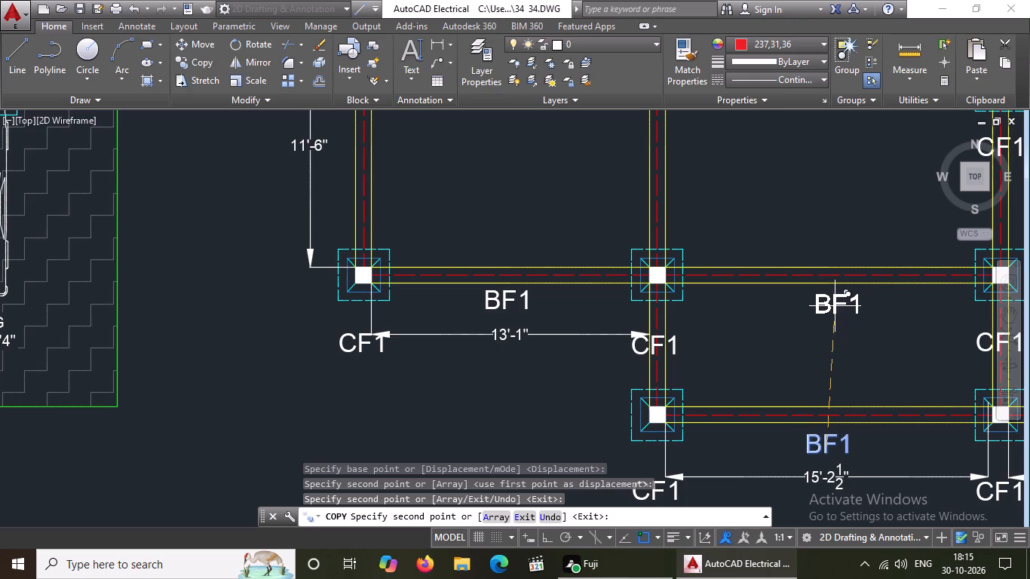
scroll(831, 308, down, 2)
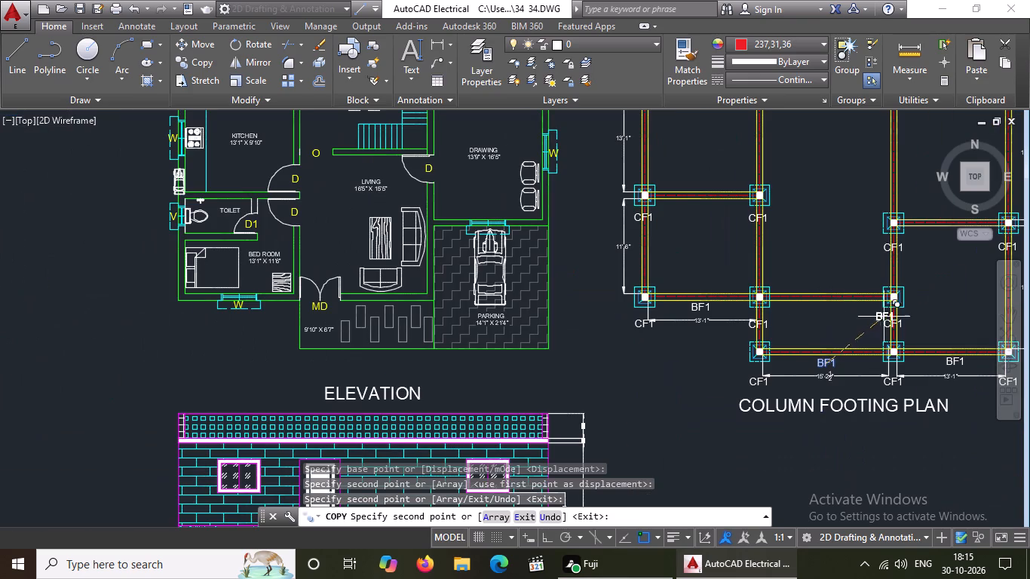
middle_drag(891, 311, 750, 333)
scroll(728, 337, up, 2)
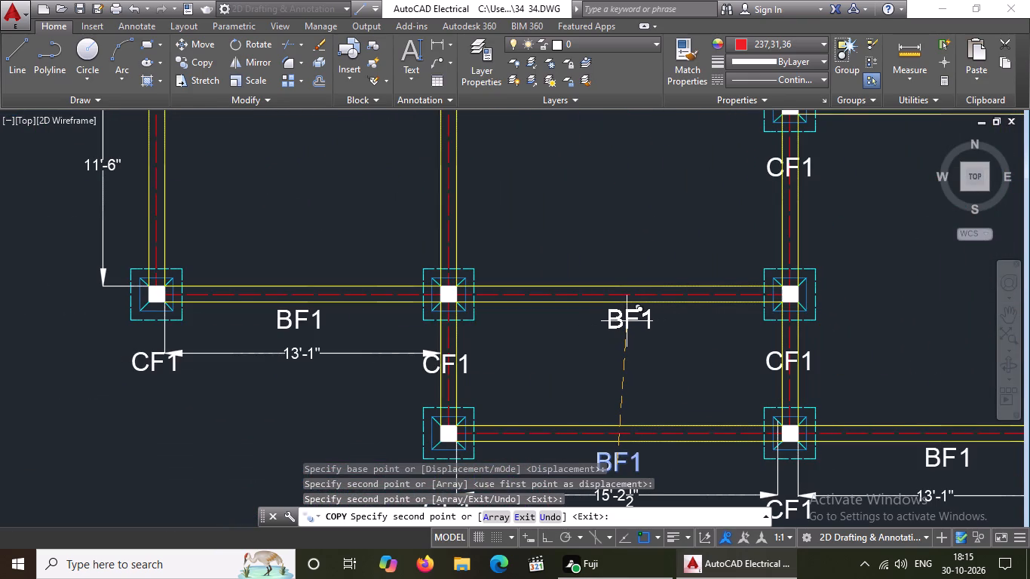
click(625, 321)
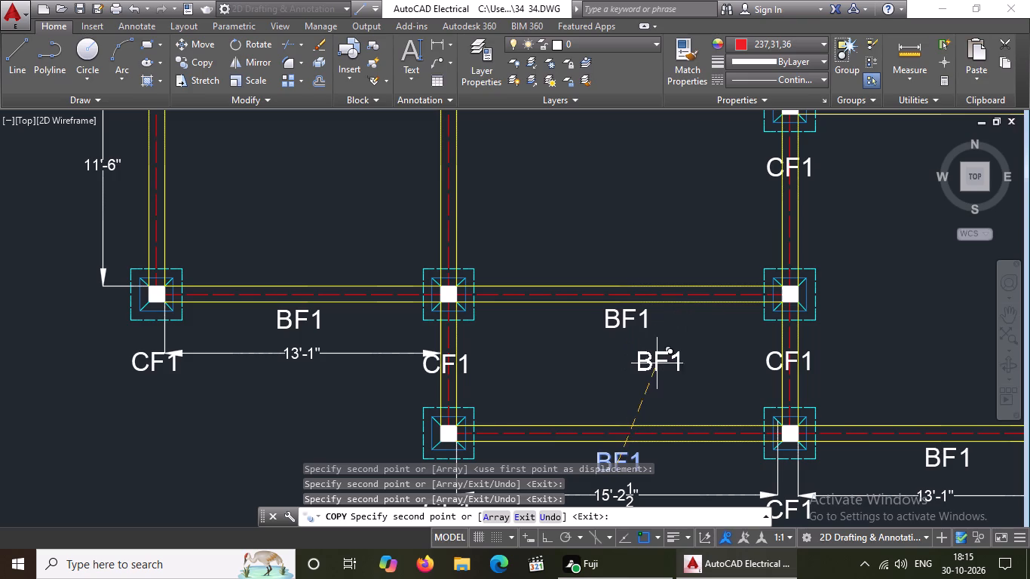
key(Escape)
Move the BF1 label below the southernmost 15'-2 1/2" beam slightly north, closer to the beam.
scroll(652, 339, down, 1)
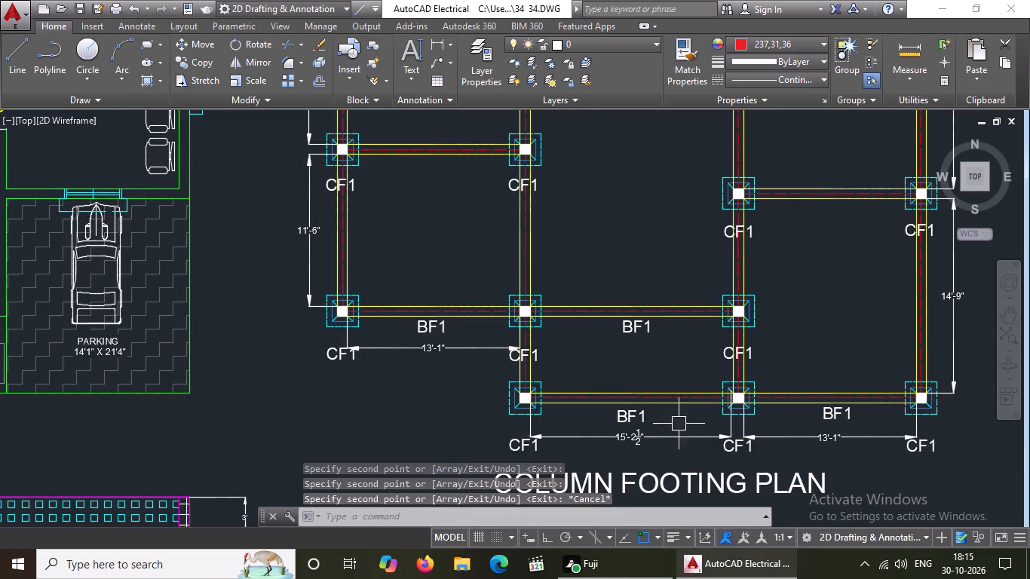
scroll(648, 441, up, 2)
click(611, 390)
click(595, 385)
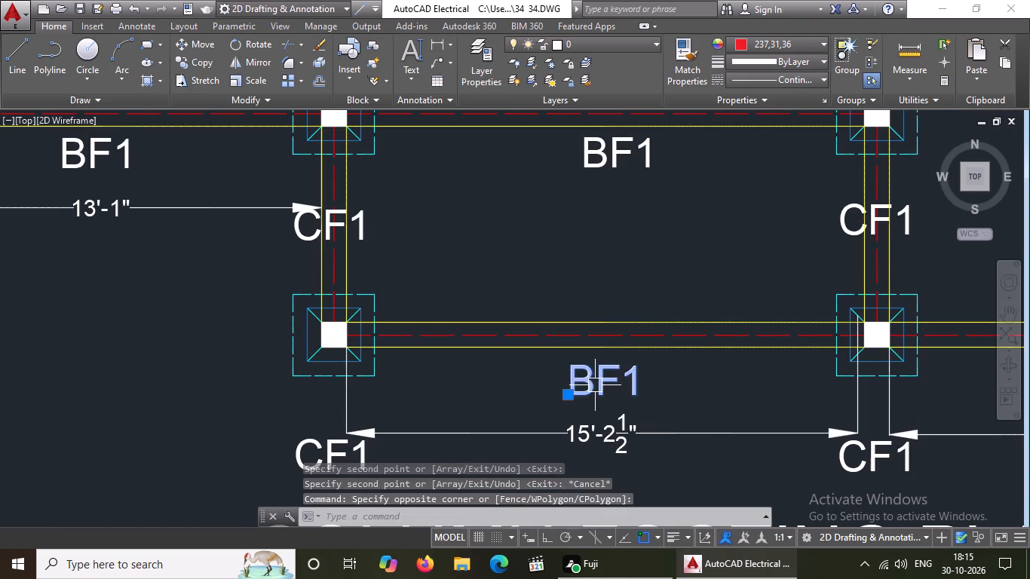
click(570, 393)
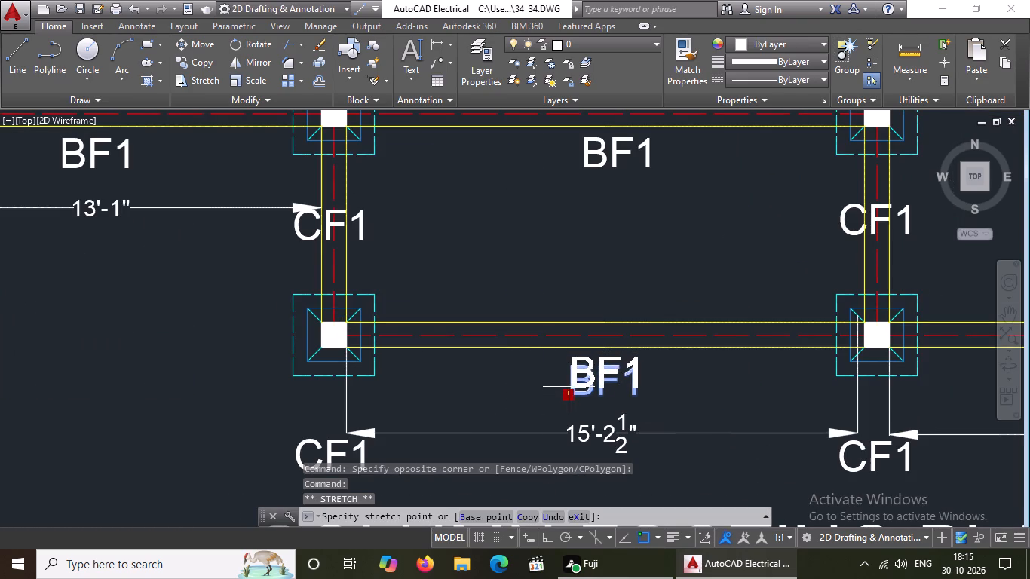
click(569, 387)
Nudge the BF1 label below the southernmost row's 13'-1" beam slightly to the southeast.
scroll(570, 386, down, 3)
scroll(725, 391, up, 3)
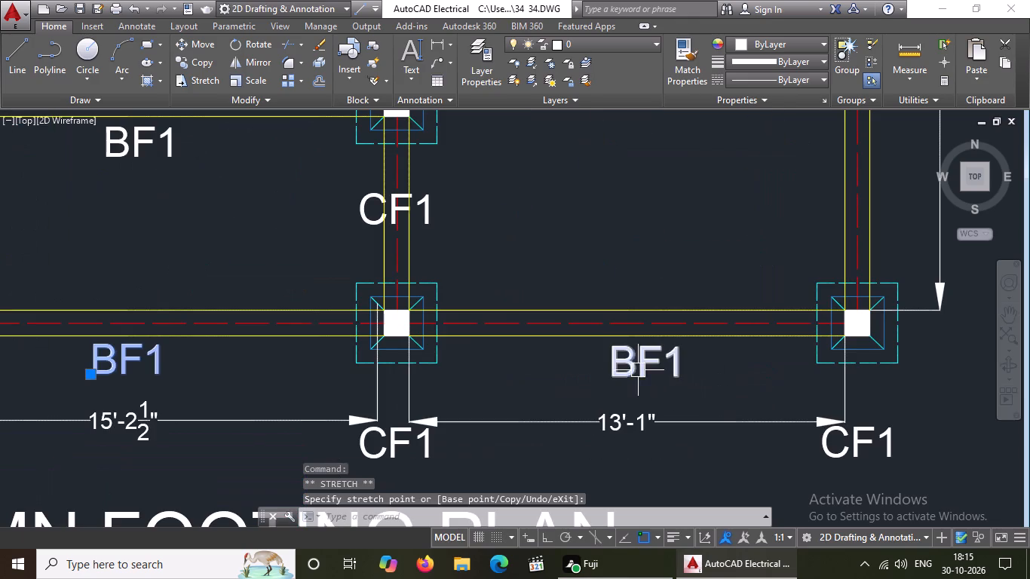
click(638, 370)
click(610, 375)
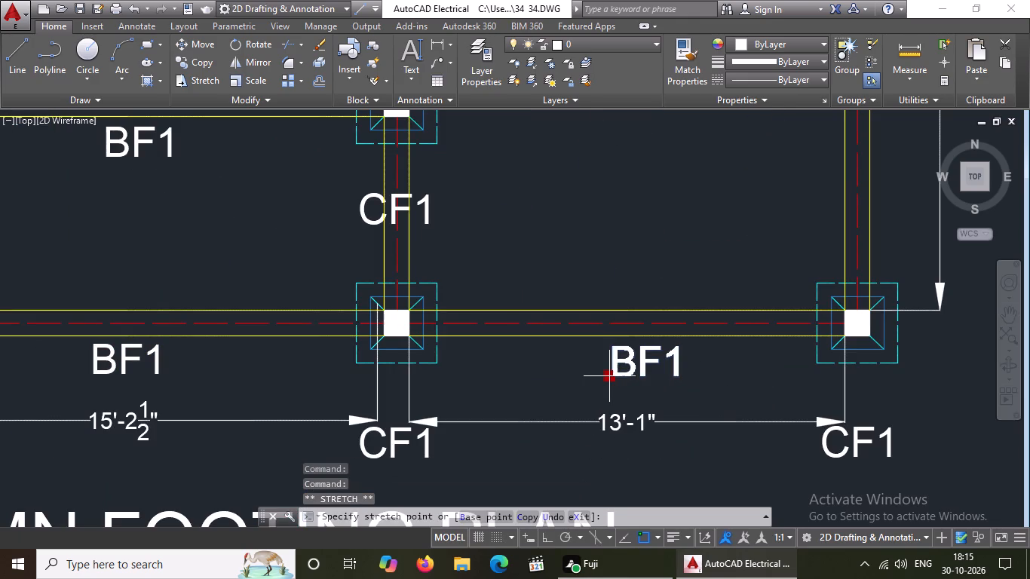
click(612, 377)
scroll(661, 384, down, 3)
key(Escape)
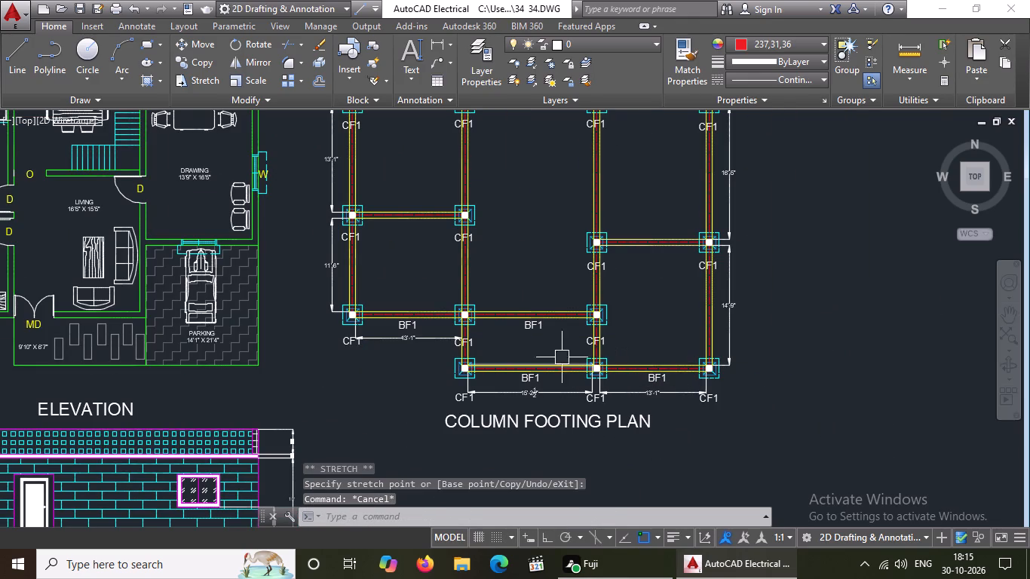
Copy the BF1 label beneath the western 13'-1" beam to beside the four north-south beams of the southern 11'-6" and 14'-9" bays.
scroll(517, 329, up, 1)
click(340, 326)
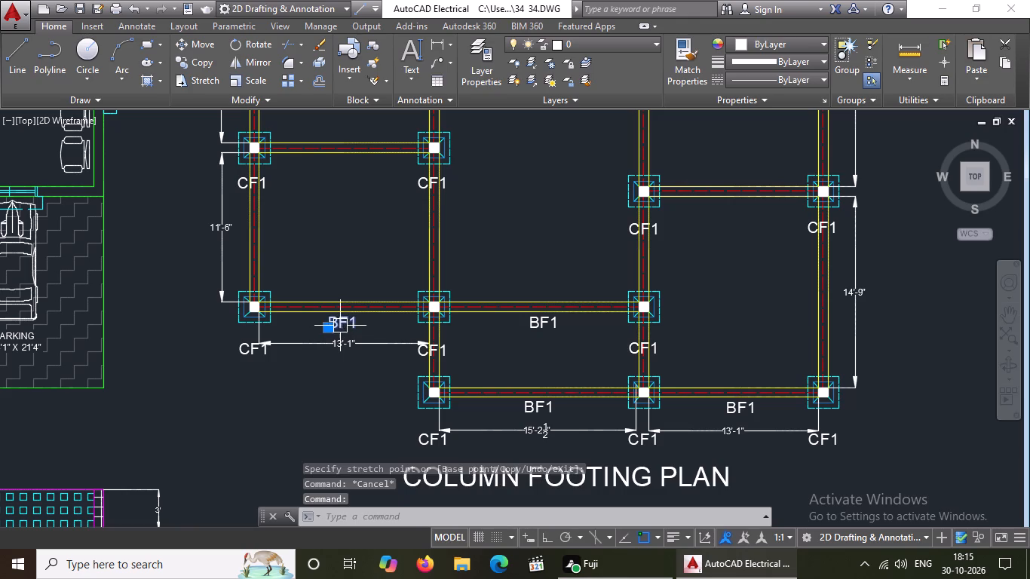
click(197, 61)
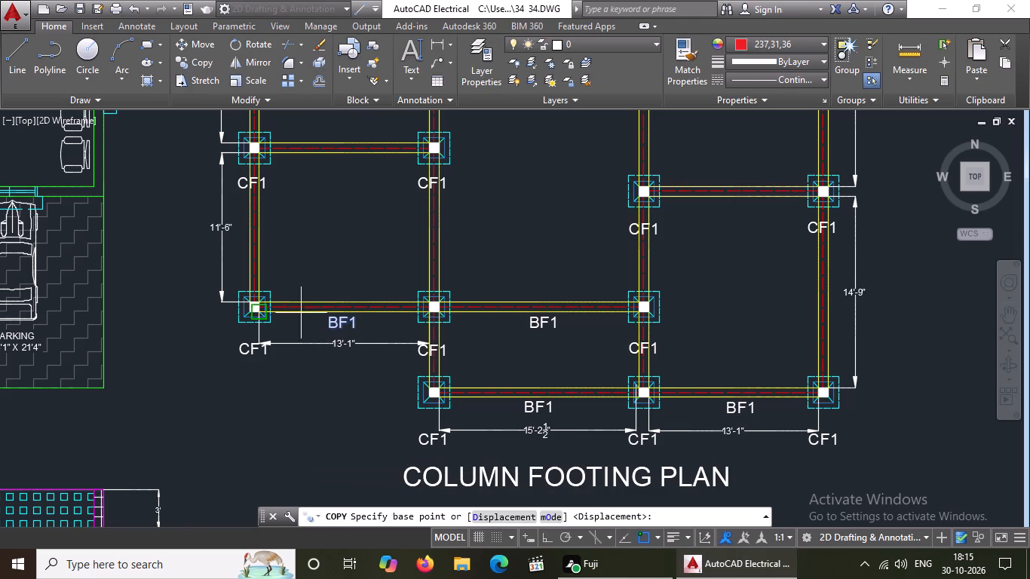
click(340, 323)
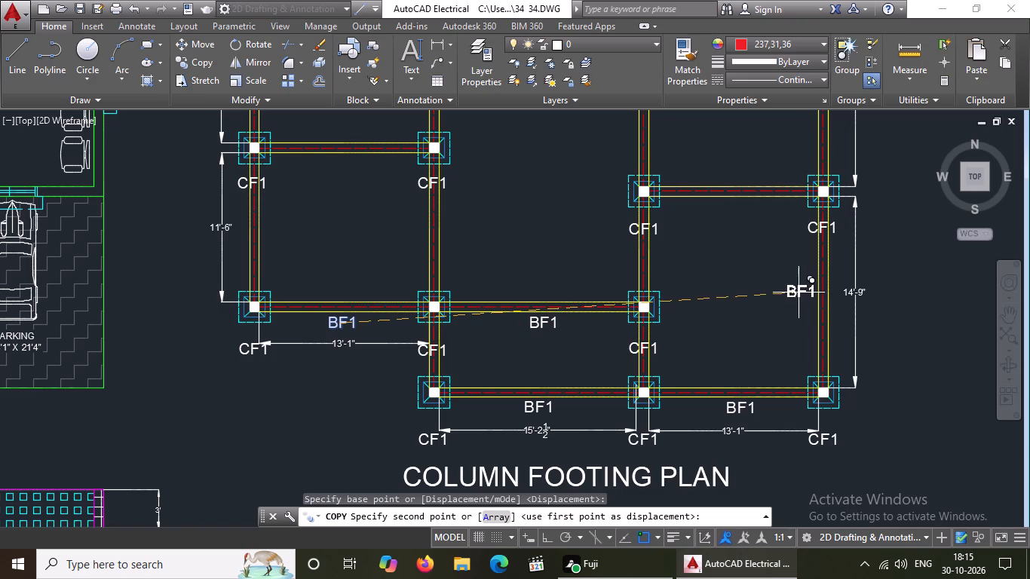
click(799, 293)
double_click(668, 251)
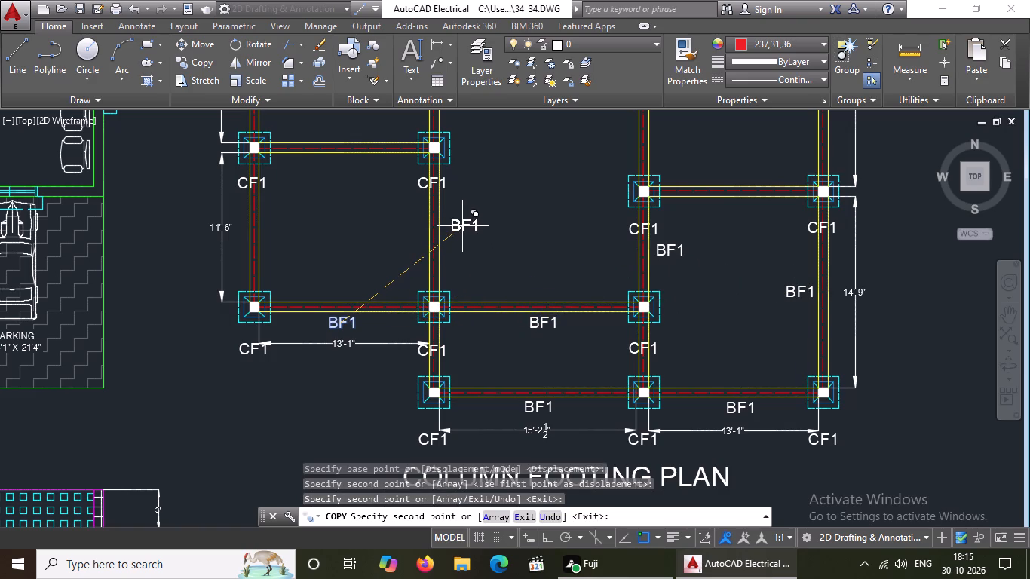
click(458, 228)
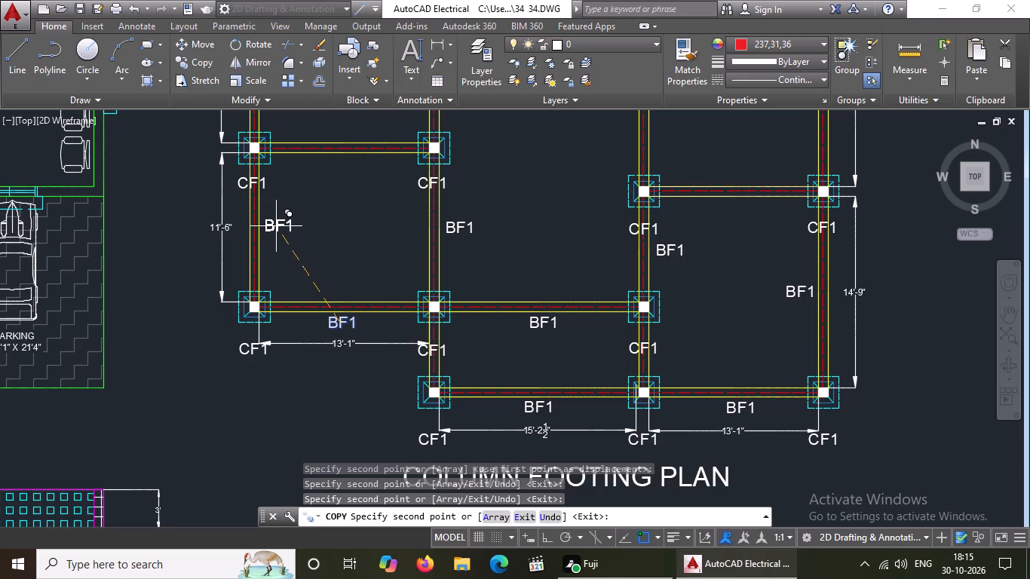
click(276, 226)
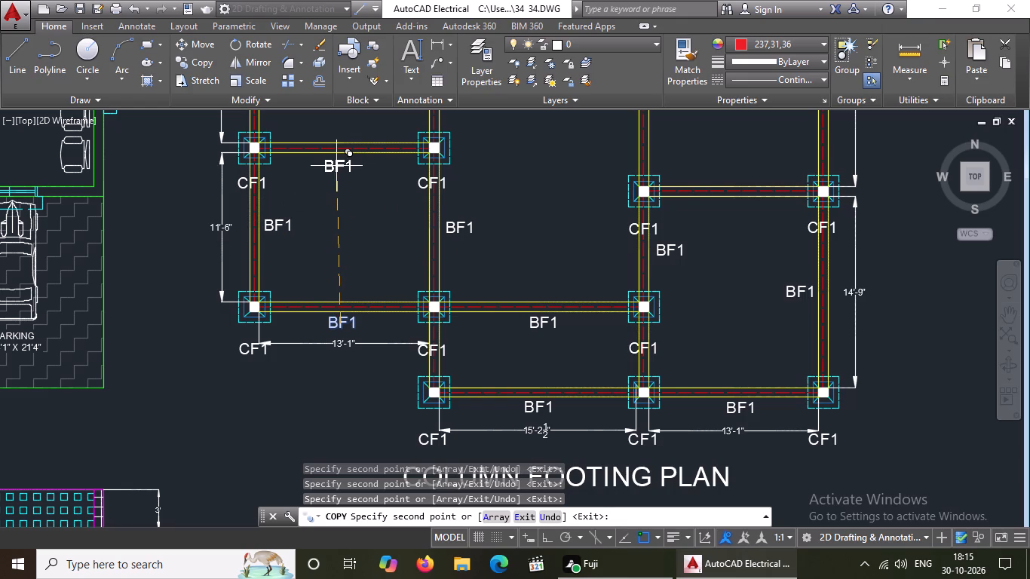
Place BF1 copies below the east-west beams at the north ends of the 11'-6" bay and the southern 14'-9" bay.
click(336, 165)
middle_drag(494, 229, 488, 321)
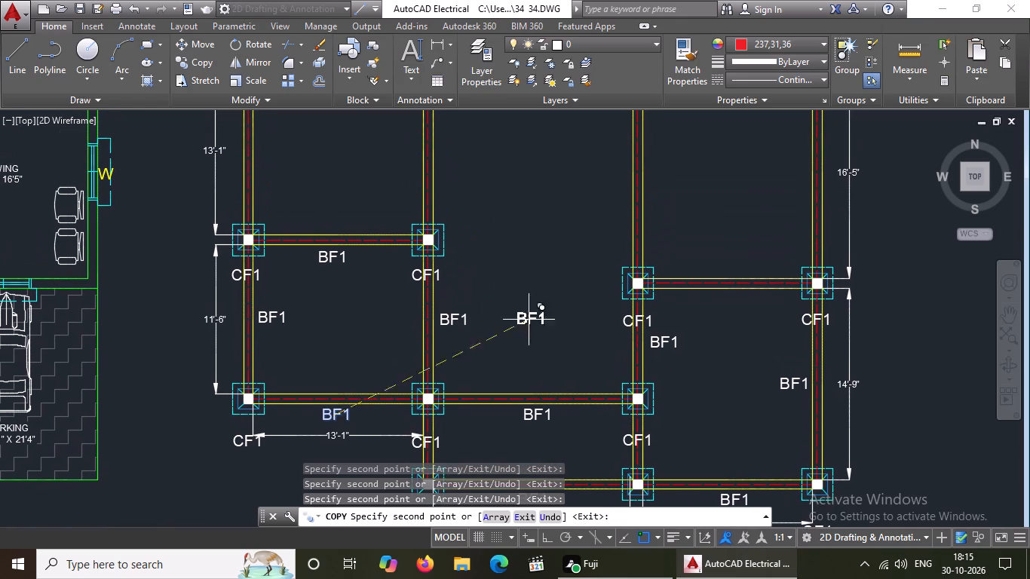
double_click(736, 302)
Place BF1 copies beside the two north-south beams of the 13'-1" bay and the two of the 16'-5" bay.
scroll(654, 325, down, 1)
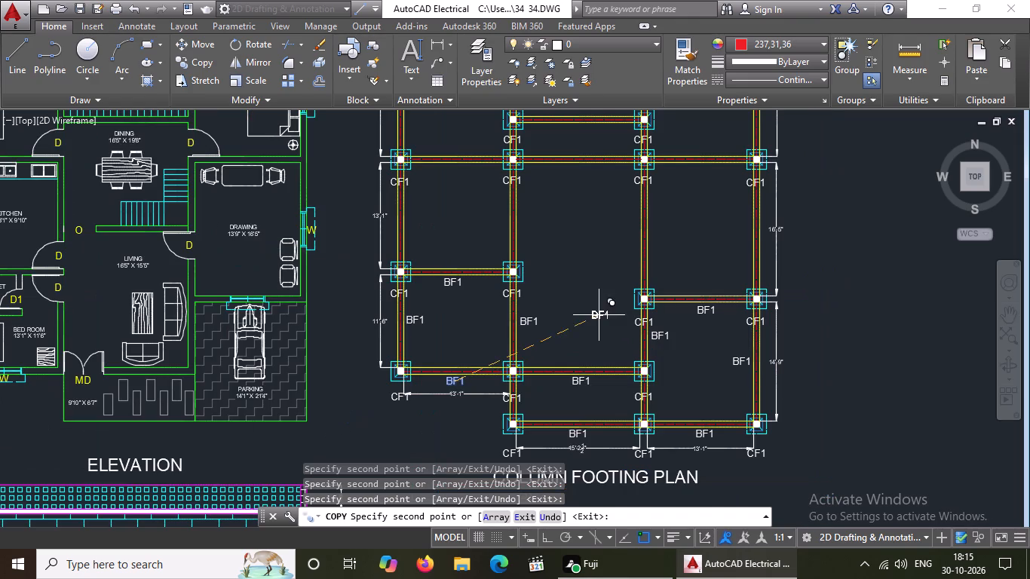
scroll(421, 222, up, 1)
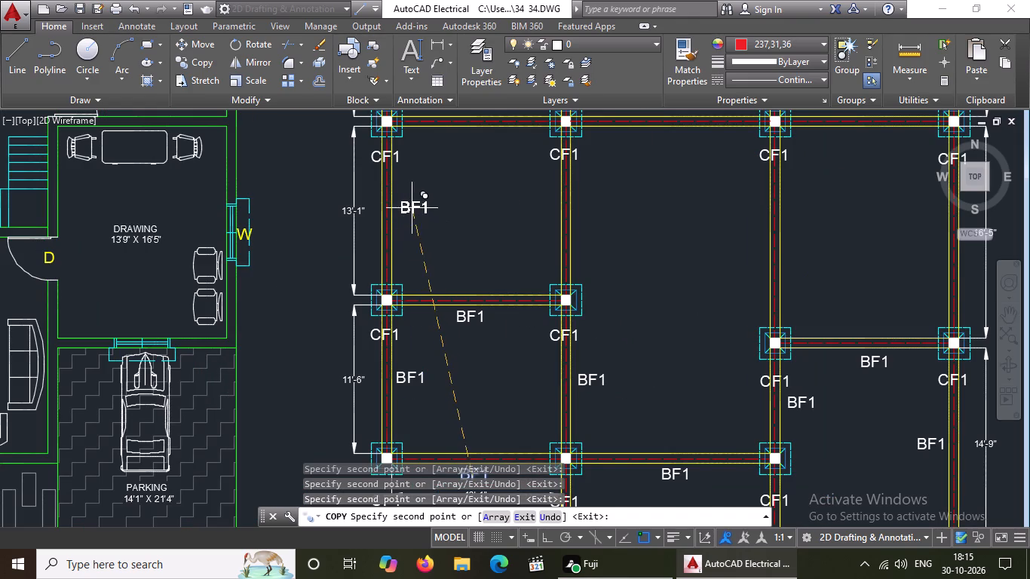
click(408, 212)
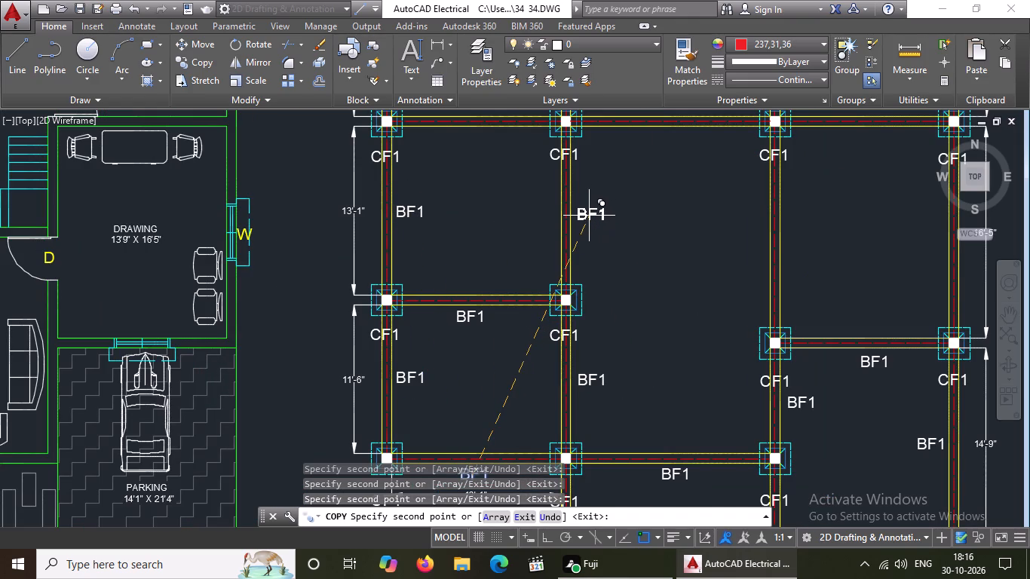
click(587, 216)
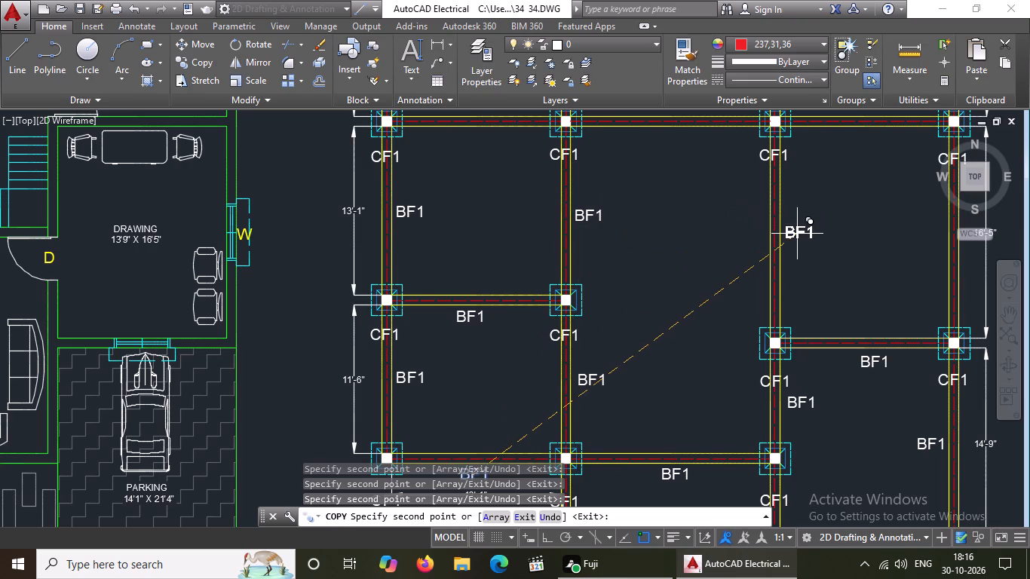
click(797, 234)
scroll(802, 234, down, 1)
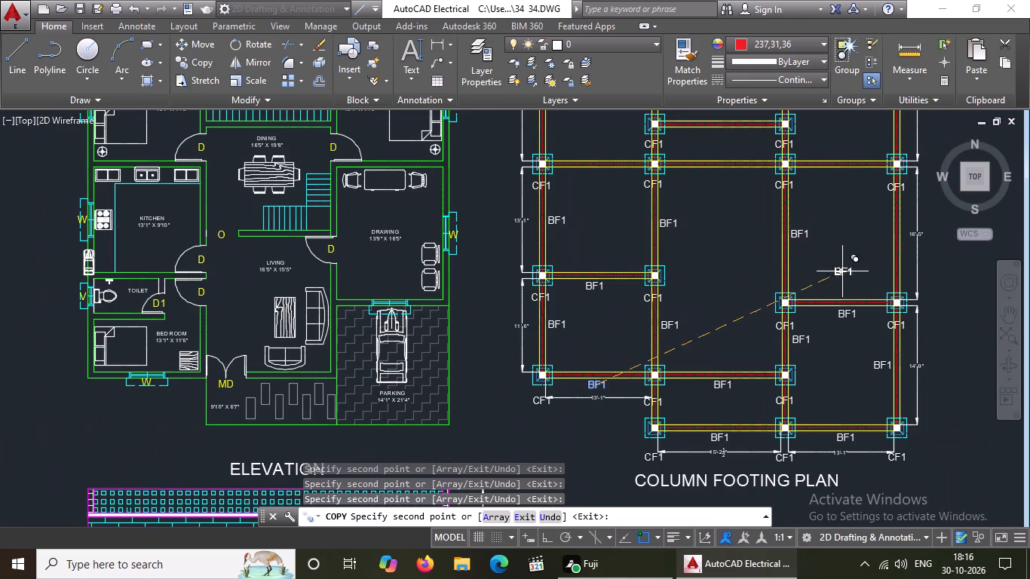
scroll(890, 225, up, 1)
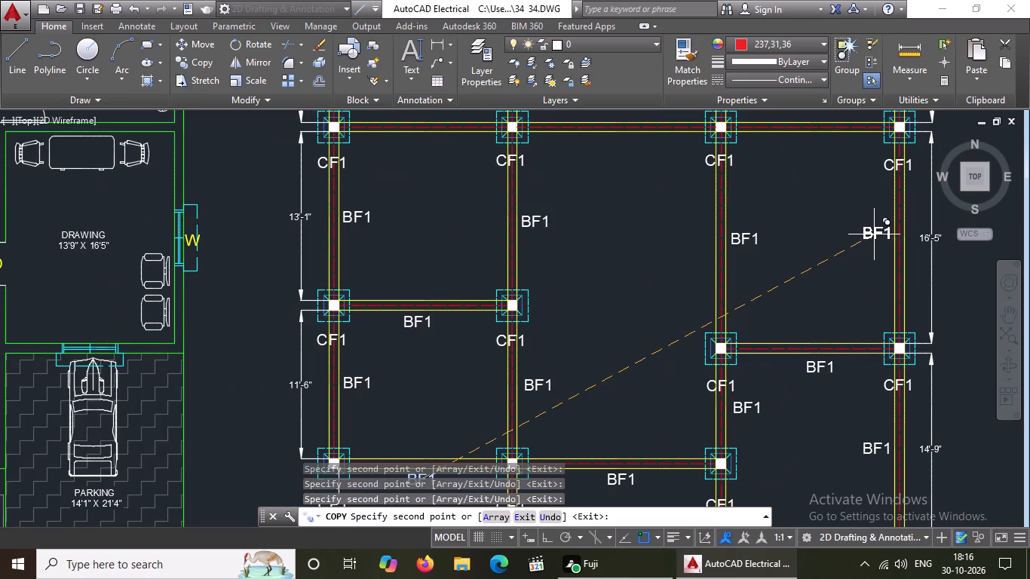
click(874, 234)
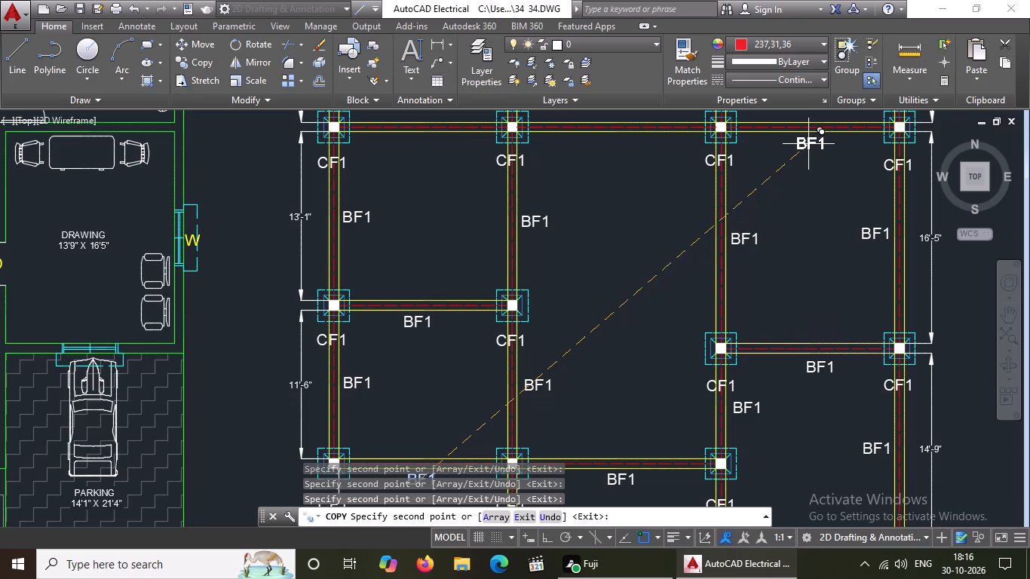
Place BF1 copies below the eastern, middle and western beams of the full-width row north of the 13'-1" and 16'-5" bays.
click(808, 144)
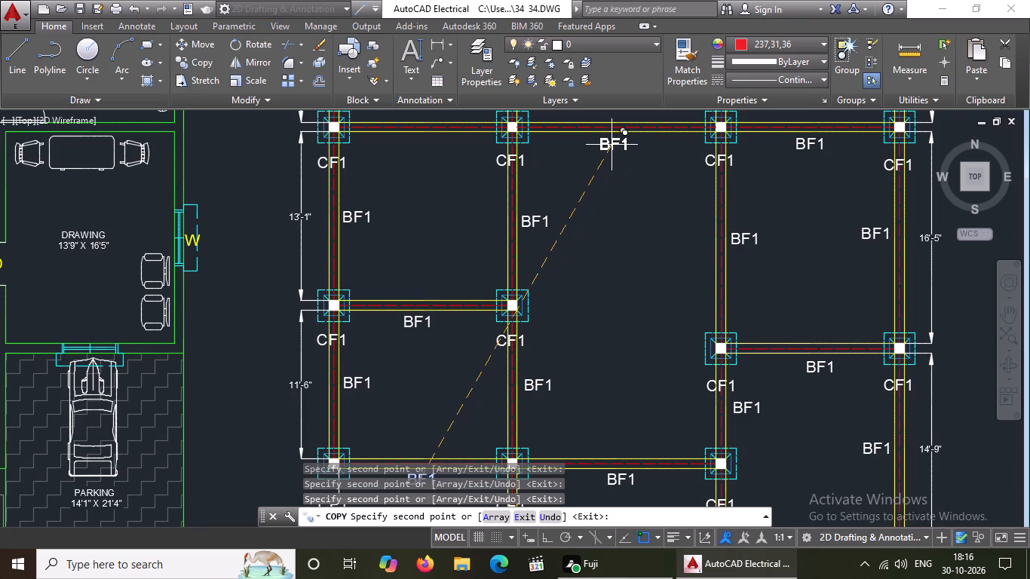
click(612, 145)
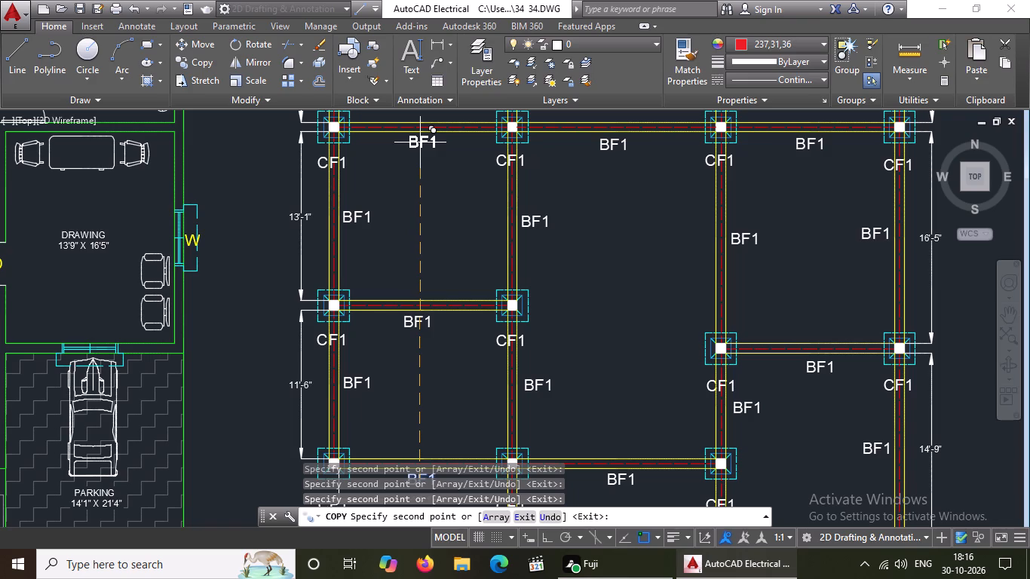
click(420, 142)
Place a BF1 copy below the short middle beam inside the northern 14'-9" bay of the column footing plan.
scroll(412, 252, down, 2)
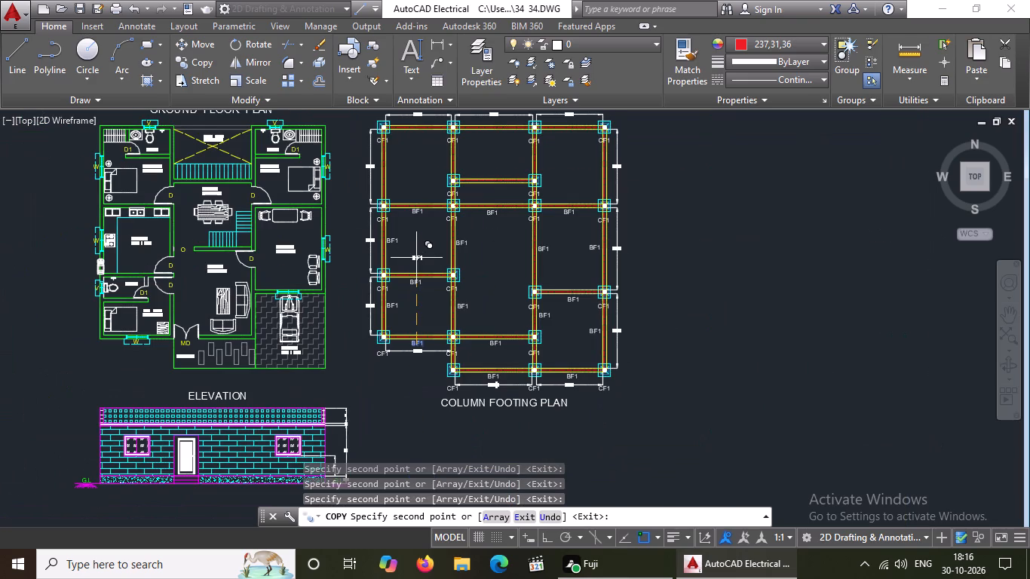
middle_click(418, 315)
middle_drag(482, 229, 471, 341)
scroll(480, 299, up, 2)
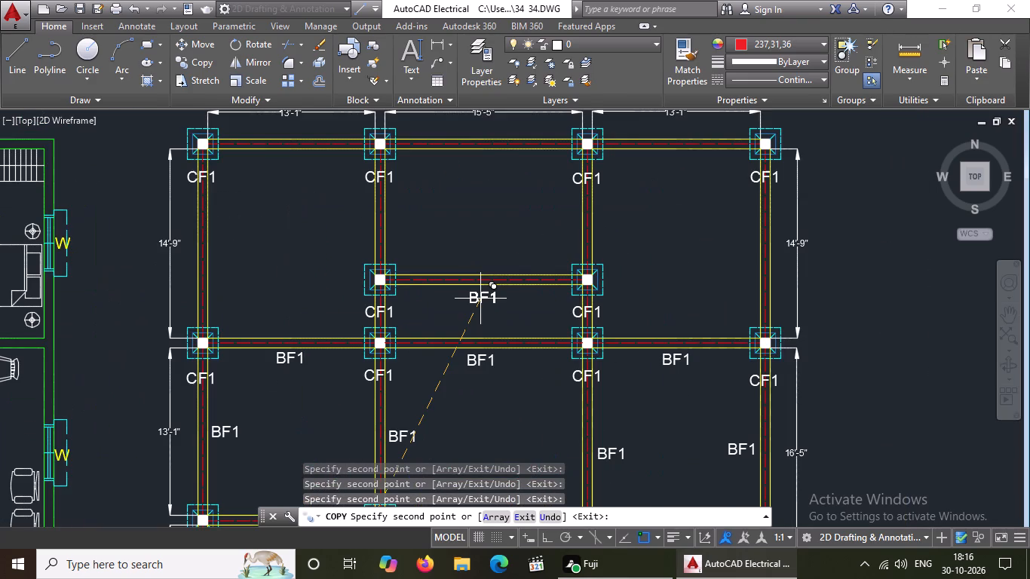
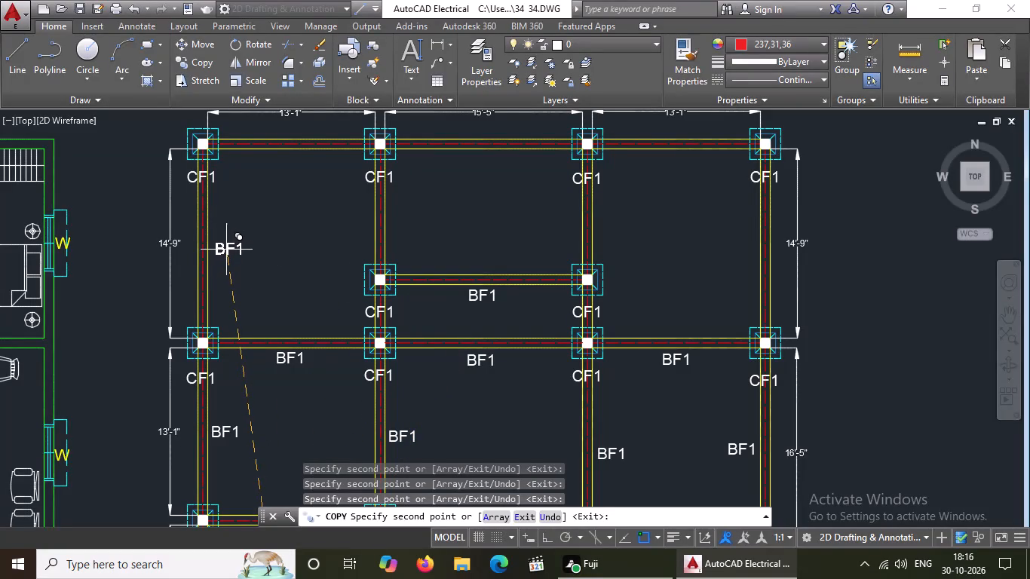
Place BF1 copies beside the four north-south beams and below the three northernmost east-west beams of the northern 14'-9" bay.
click(223, 253)
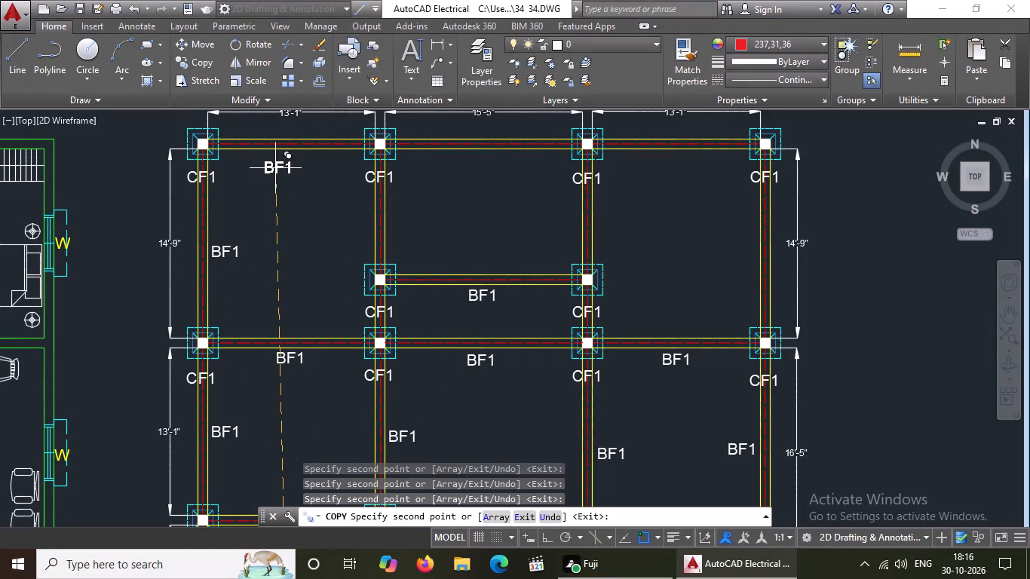
click(282, 161)
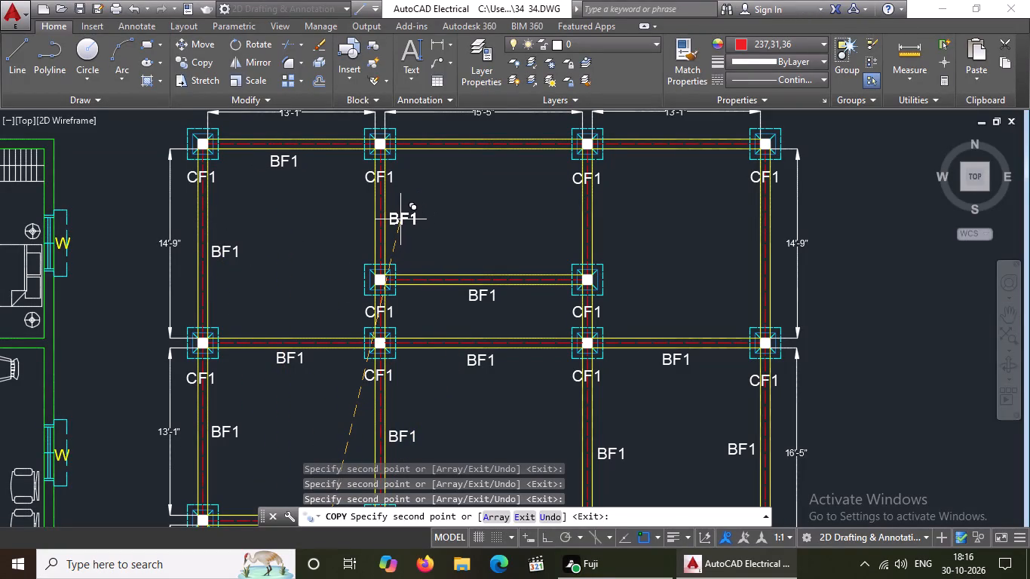
click(400, 219)
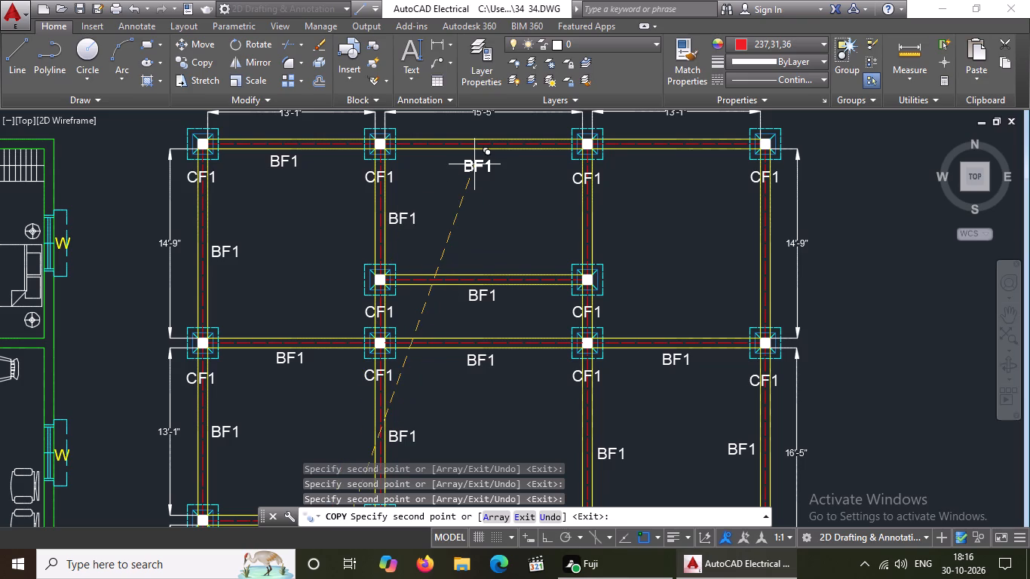
click(474, 163)
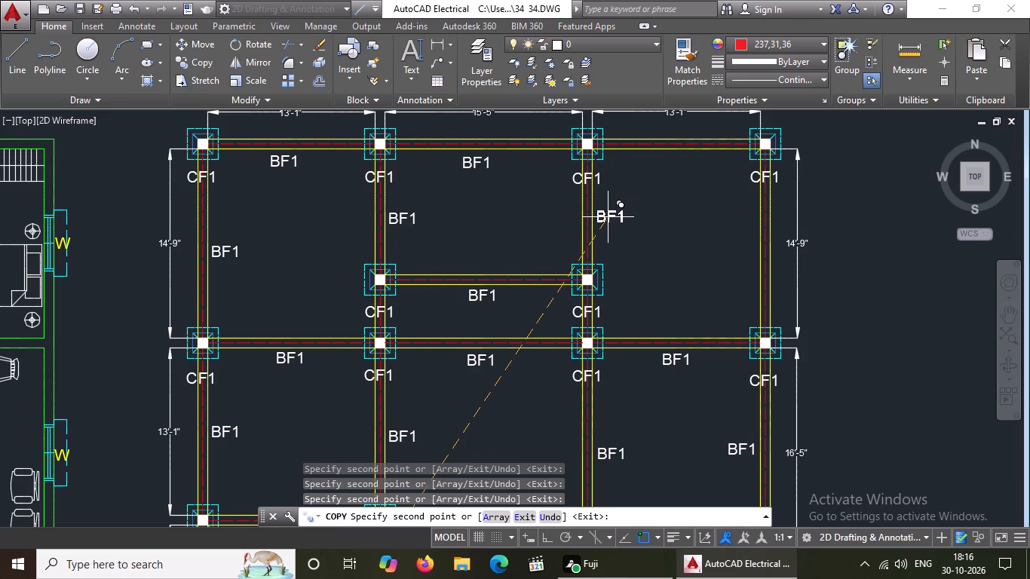
click(608, 217)
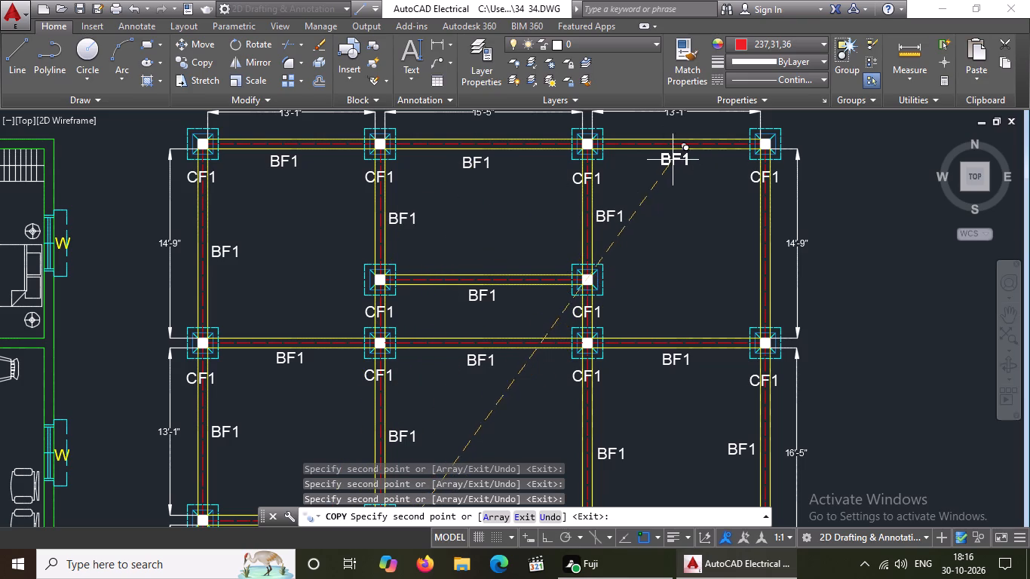
click(673, 160)
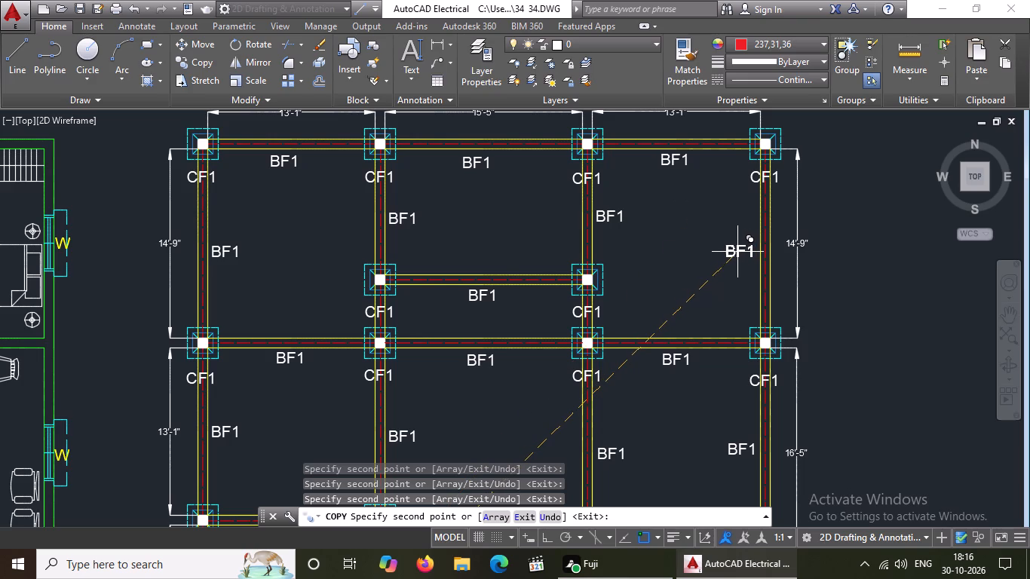
click(740, 255)
scroll(670, 253, down, 3)
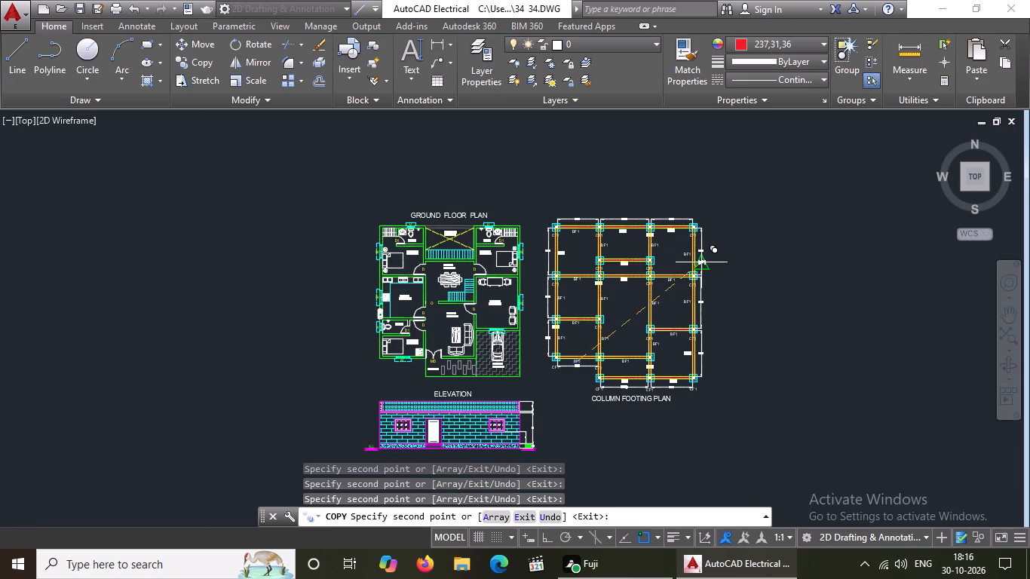
key(Escape)
Look over the BF1 labels and dimensions across the column footing plan.
scroll(667, 273, down, 1)
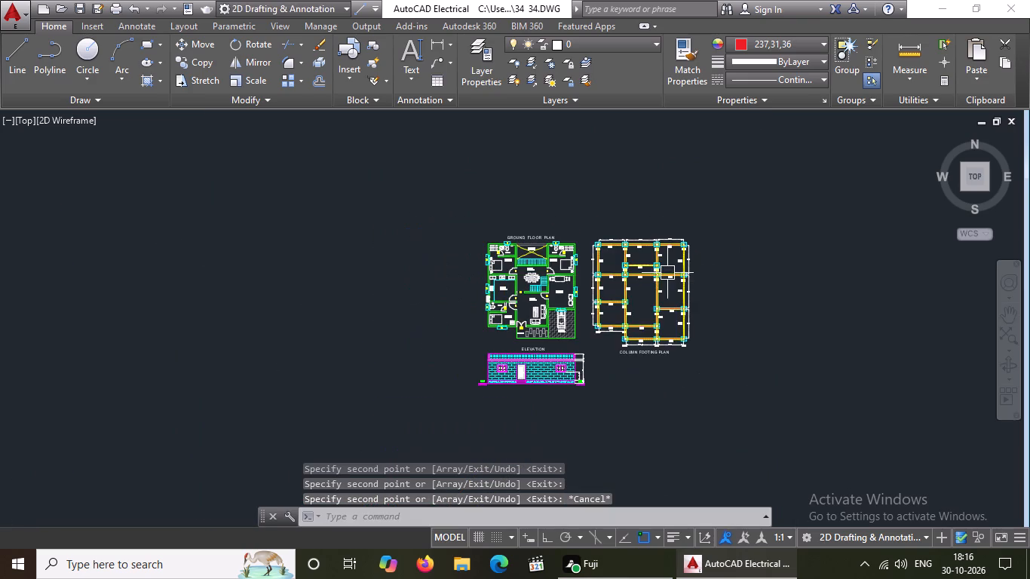
scroll(597, 345, up, 2)
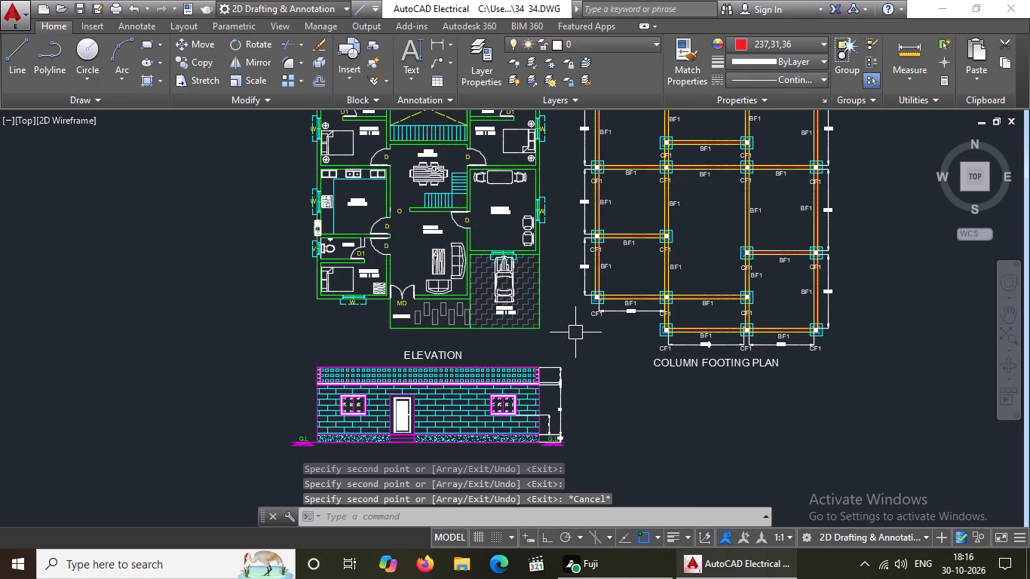
scroll(568, 330, down, 1)
scroll(540, 294, up, 1)
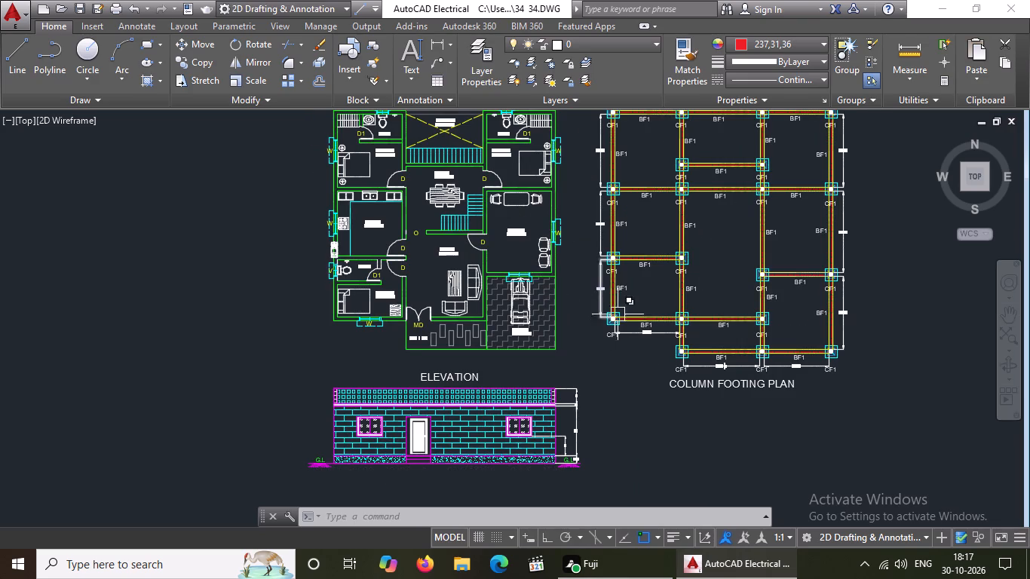
scroll(670, 300, down, 1)
scroll(685, 299, up, 1)
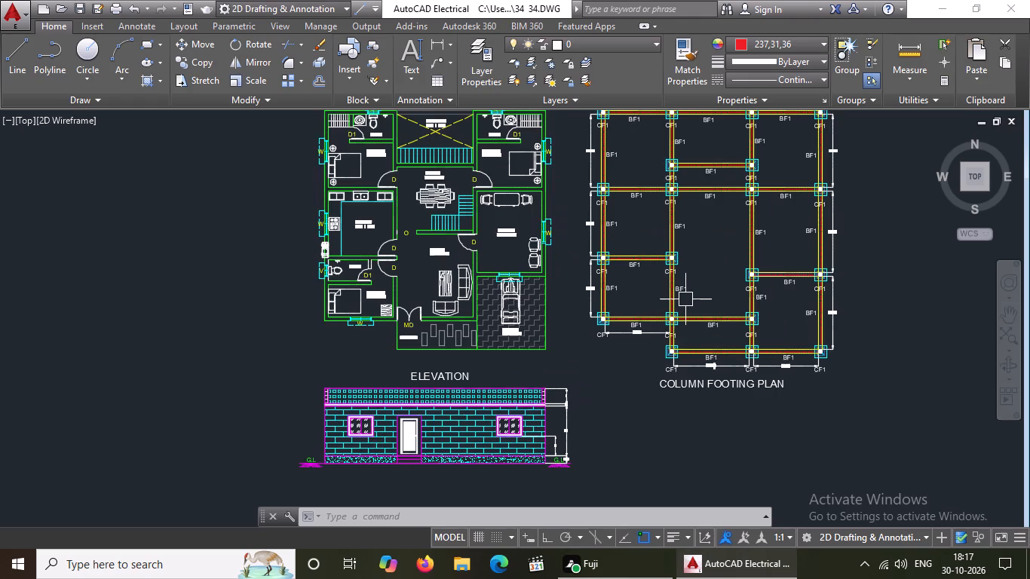
scroll(709, 335, up, 2)
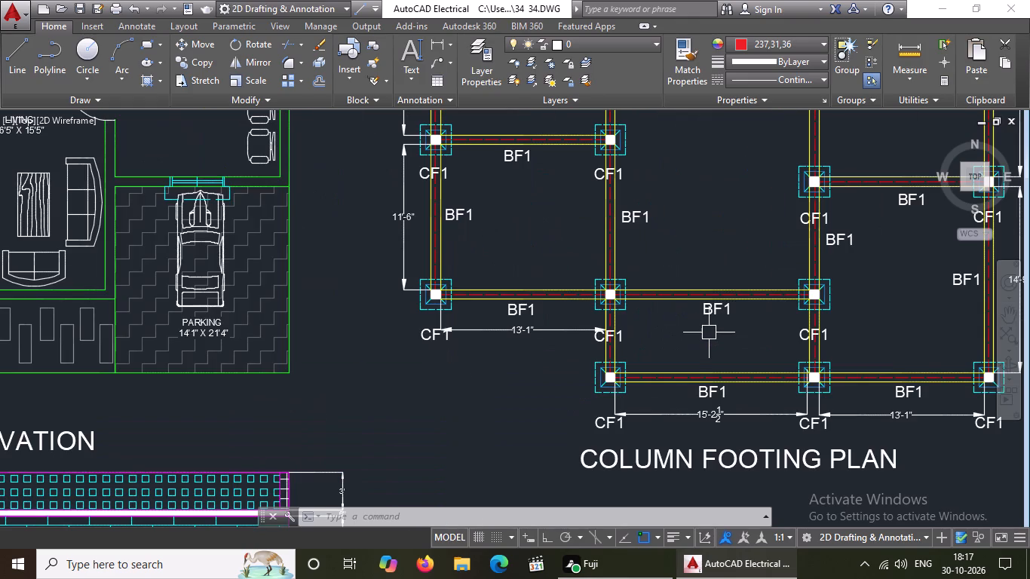
scroll(709, 332, down, 1)
scroll(746, 388, up, 1)
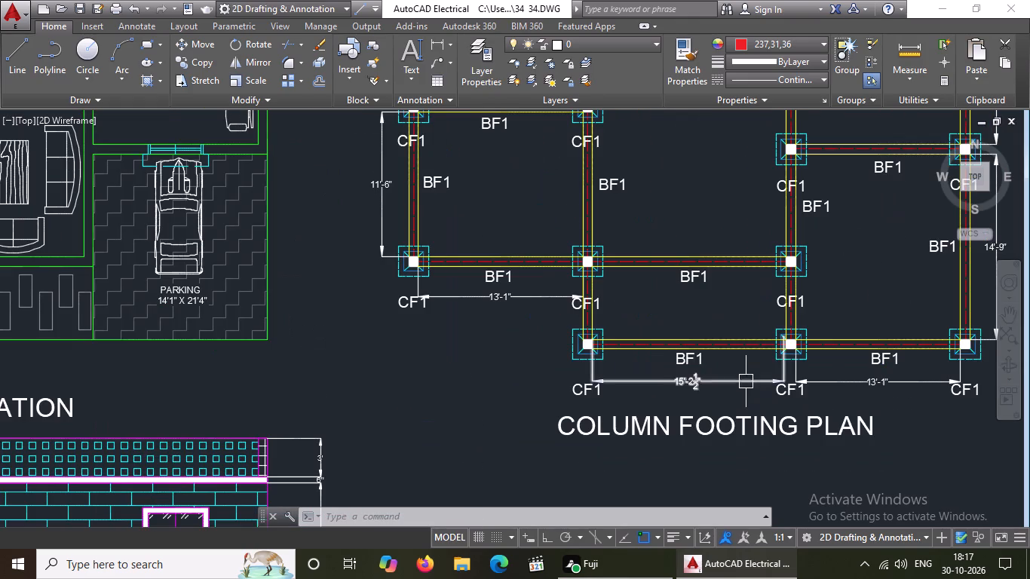
Examine the properties of the 15'-2 1/2" dimension south of the column footing plan and look at the elevation's height dimensions.
scroll(712, 373, up, 2)
click(667, 396)
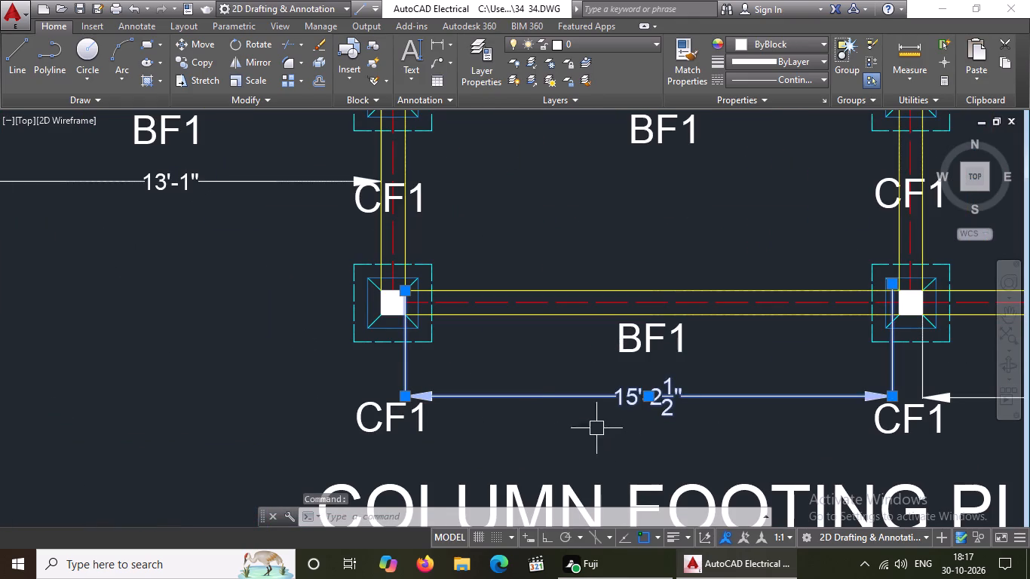
right_click(531, 407)
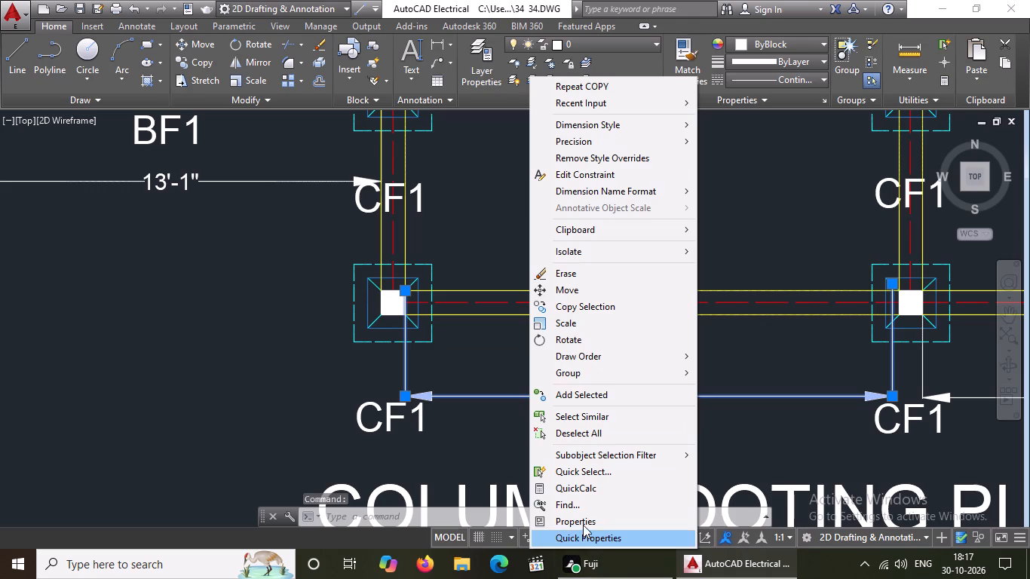
click(583, 524)
scroll(225, 413, down, 4)
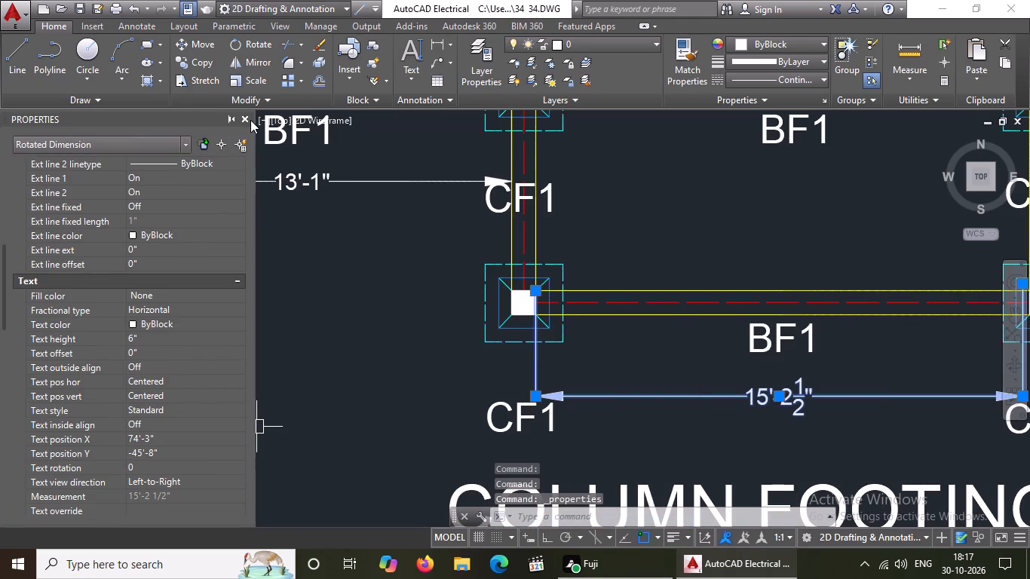
click(247, 118)
scroll(454, 366, down, 3)
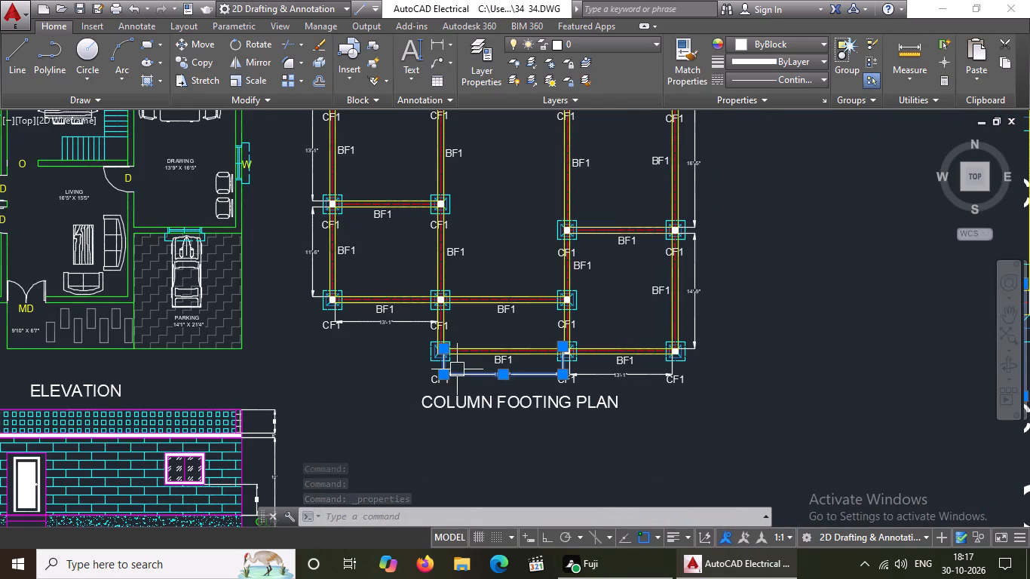
scroll(345, 396, down, 1)
scroll(292, 458, up, 4)
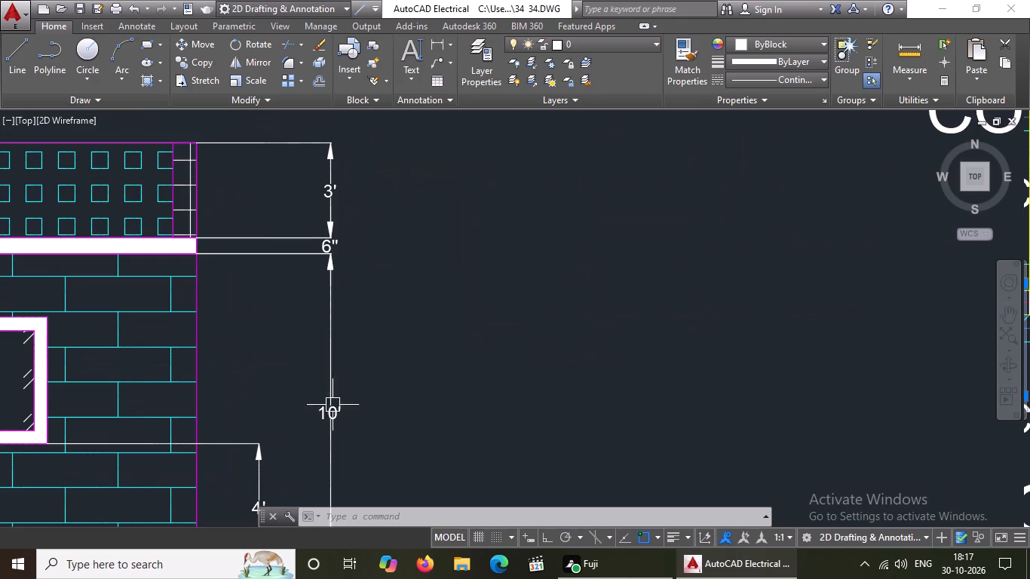
scroll(334, 400, down, 5)
key(Escape)
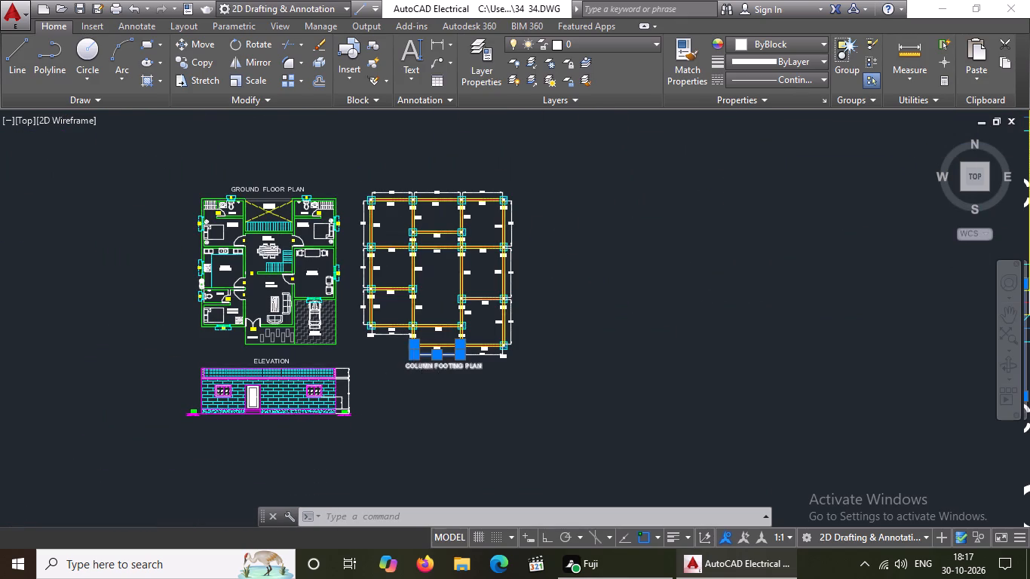
Delete the 15'-2 1/2" dimension along the south edge of the column footing plan.
scroll(420, 360, up, 3)
click(433, 338)
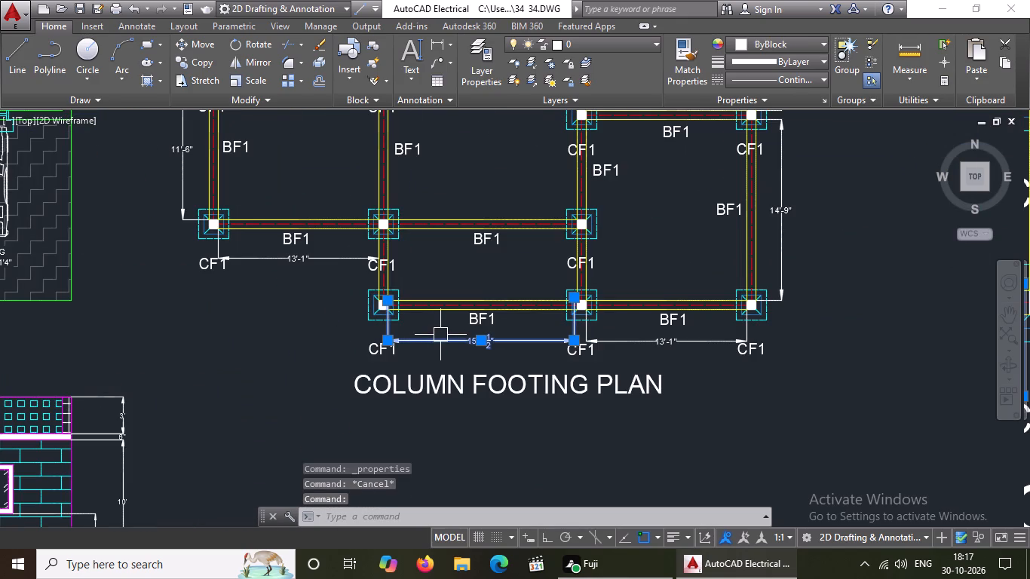
key(Delete)
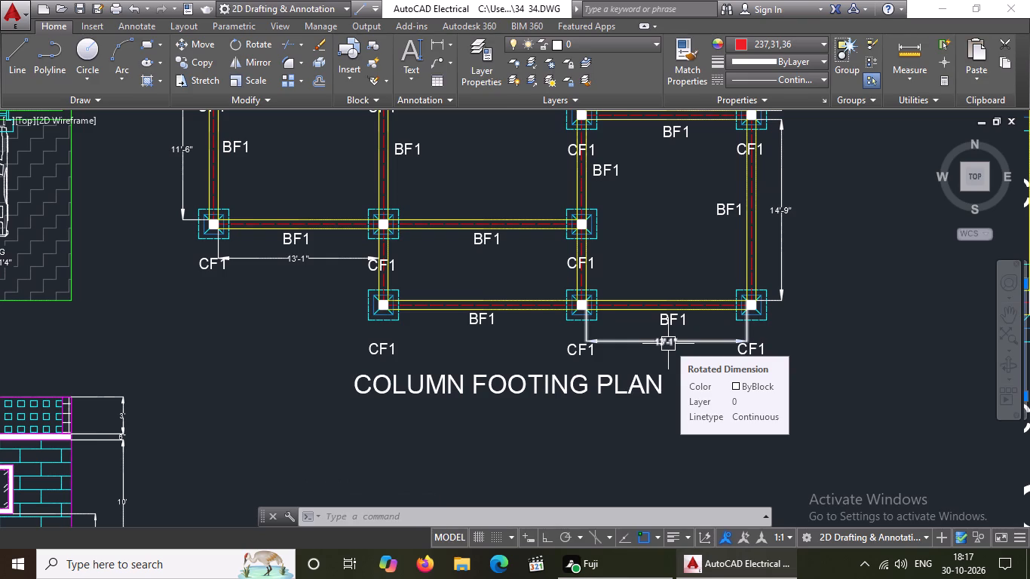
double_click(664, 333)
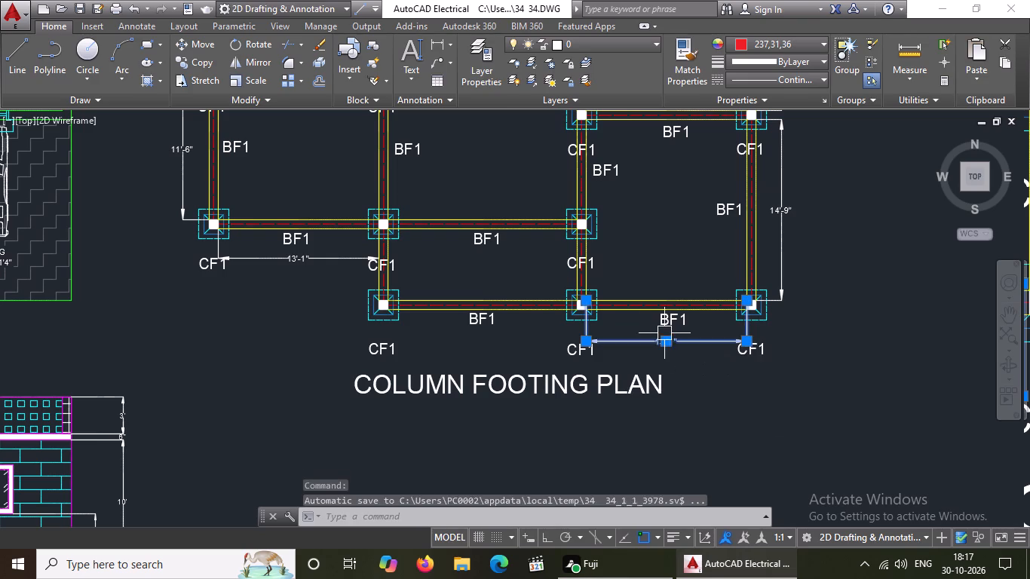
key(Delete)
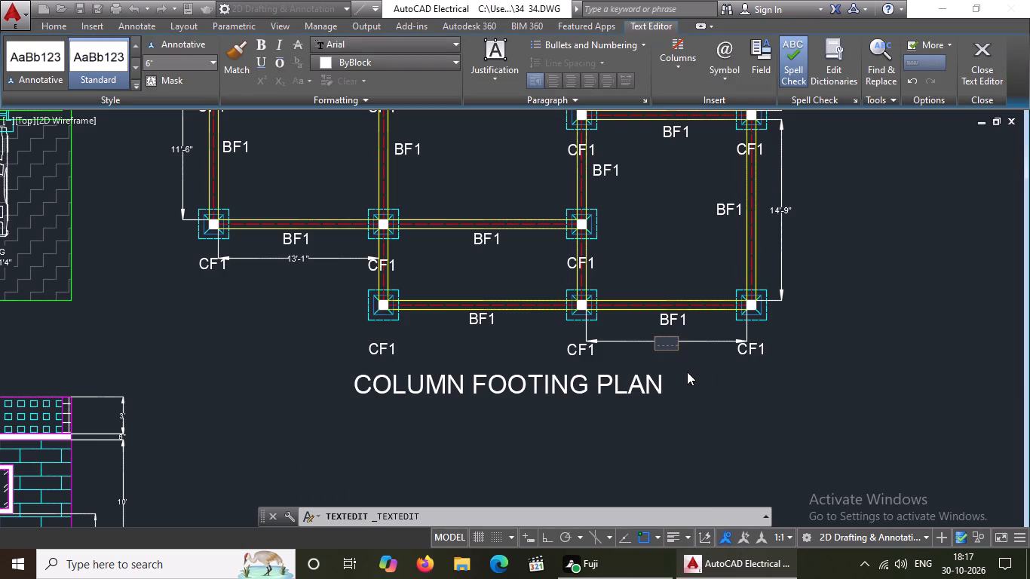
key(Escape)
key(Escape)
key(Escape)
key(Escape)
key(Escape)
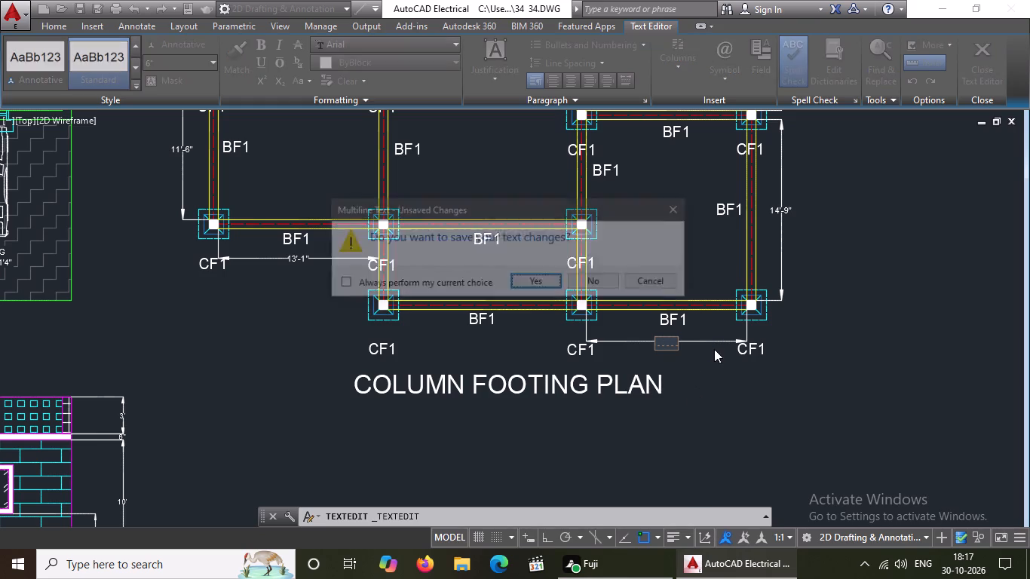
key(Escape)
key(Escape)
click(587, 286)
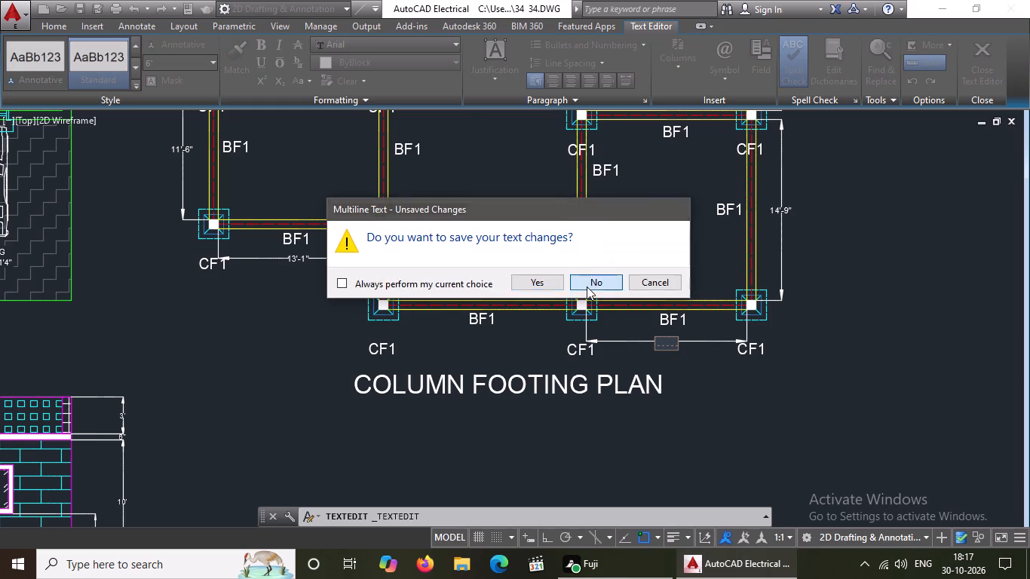
Delete the 13'-1" and 14'-9" dimensions around the southeastern bay of the column footing plan.
click(672, 339)
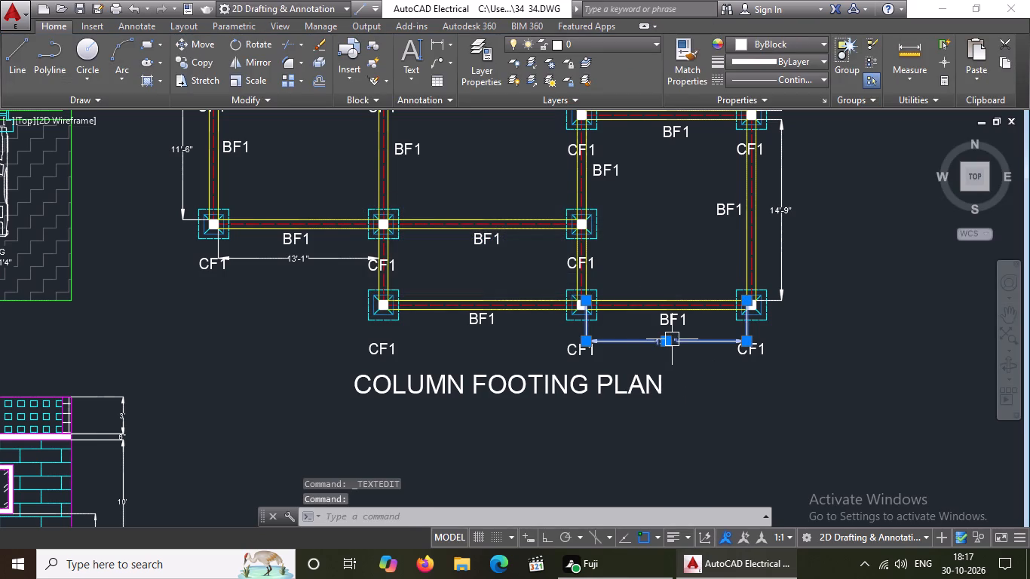
key(Delete)
scroll(563, 348, down, 2)
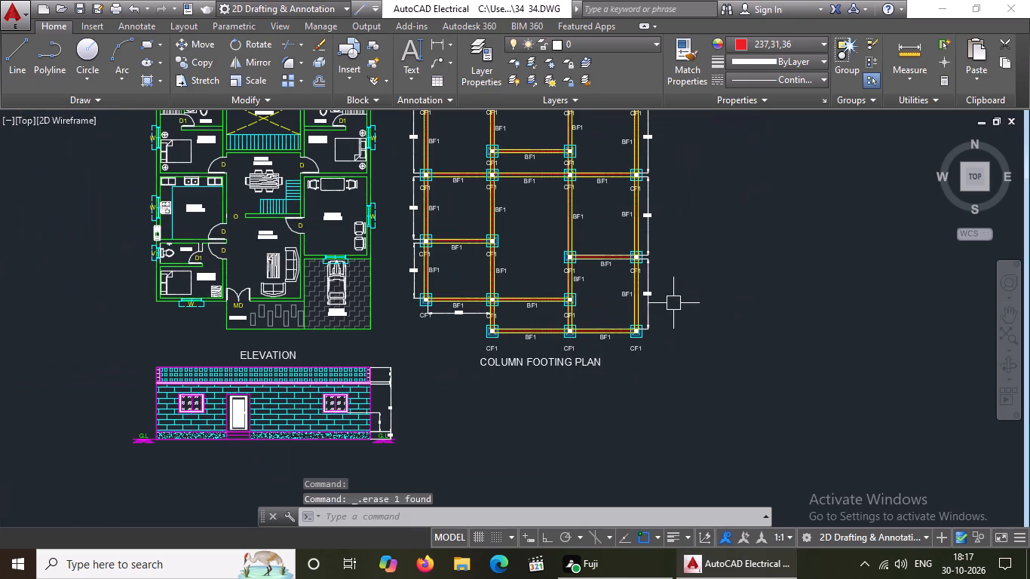
click(649, 305)
key(Delete)
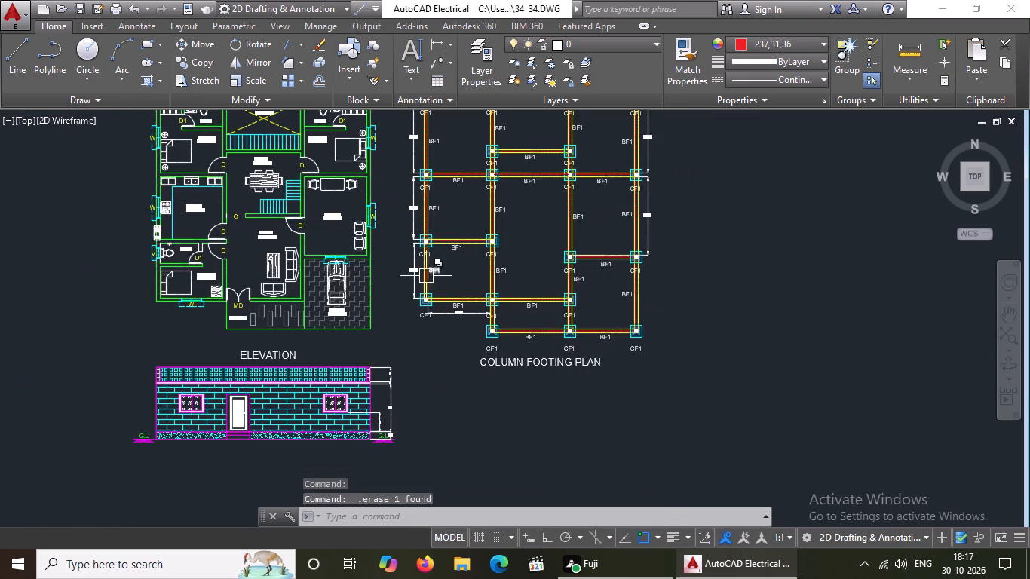
Delete the 13'-1" and 11'-6" dimensions around the southwestern bay of the column footing plan.
scroll(458, 305, up, 2)
click(457, 325)
key(Delete)
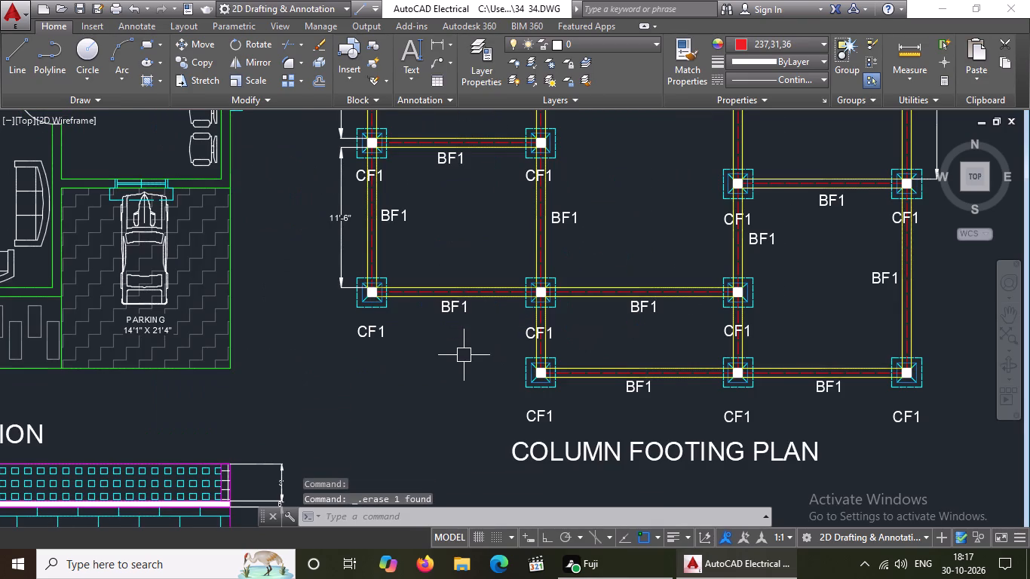
scroll(464, 355, down, 1)
click(392, 267)
key(Delete)
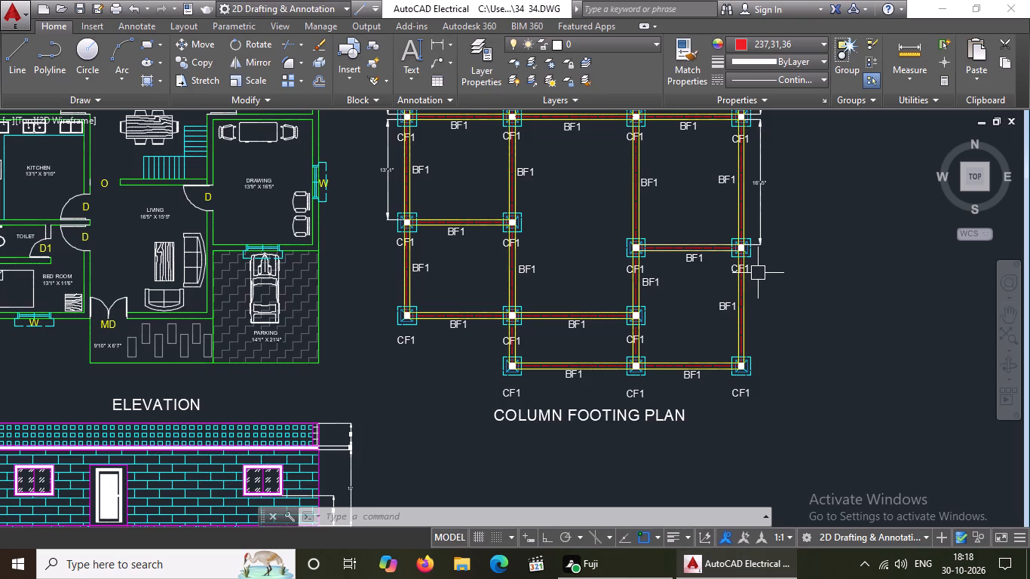
Delete the 16'-5" dimension along the east side of the column footing plan.
scroll(759, 271, down, 1)
scroll(759, 216, up, 1)
click(759, 216)
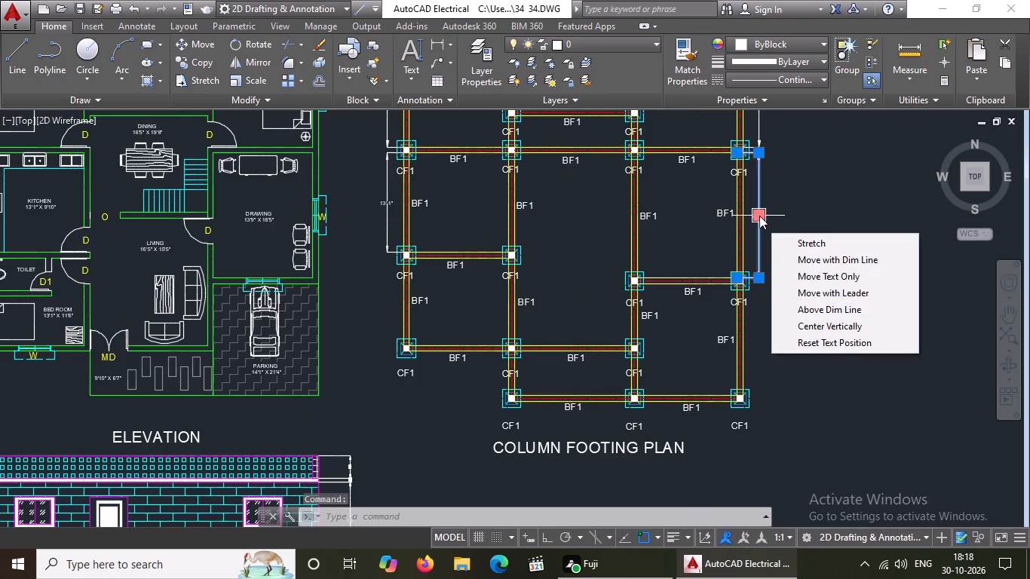
key(Delete)
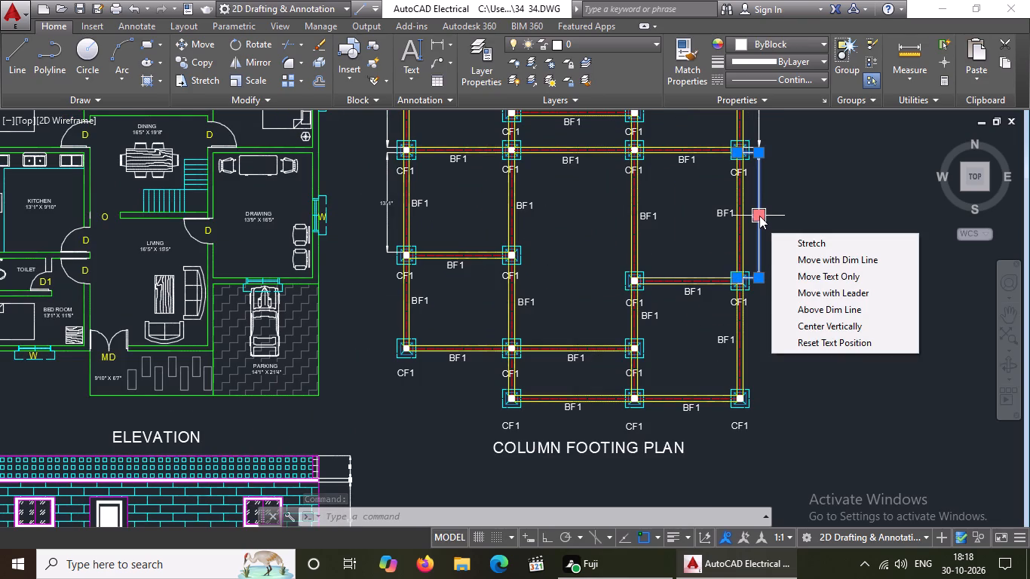
key(Delete)
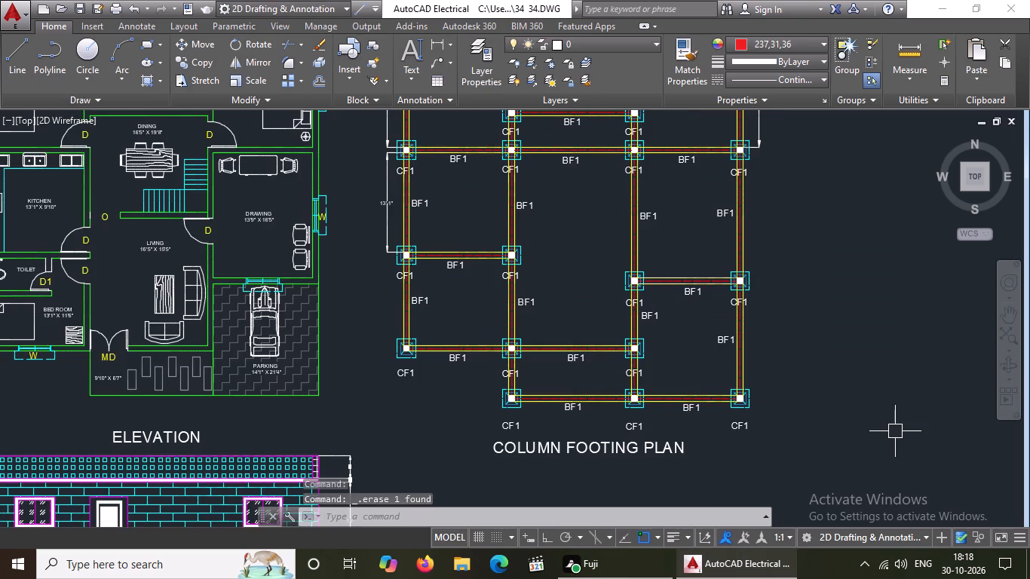
scroll(788, 457, down, 2)
scroll(784, 392, up, 2)
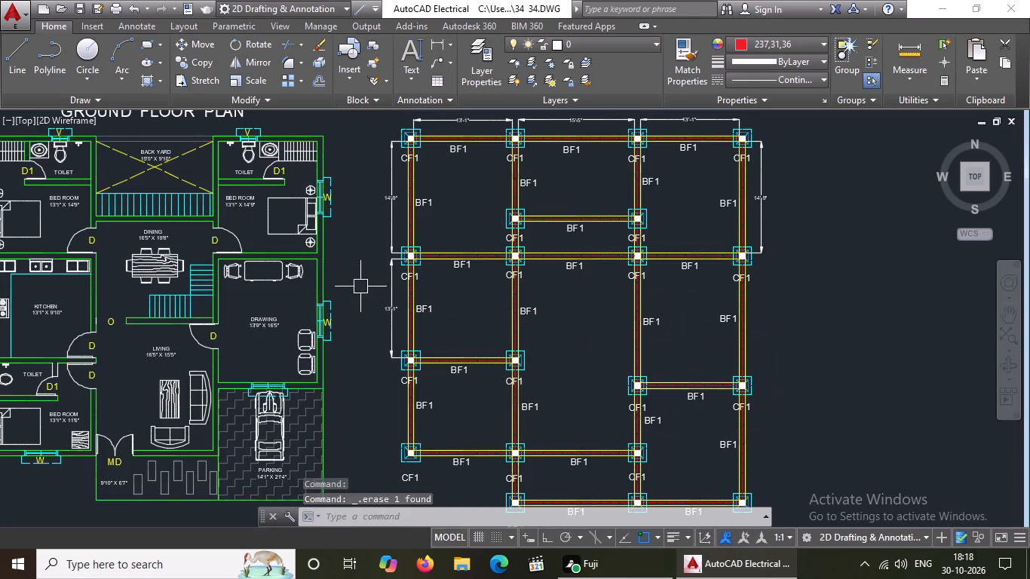
Delete the 13'-1" and 14'-9" dimensions along the west side of the column footing plan.
click(390, 302)
key(Delete)
click(380, 197)
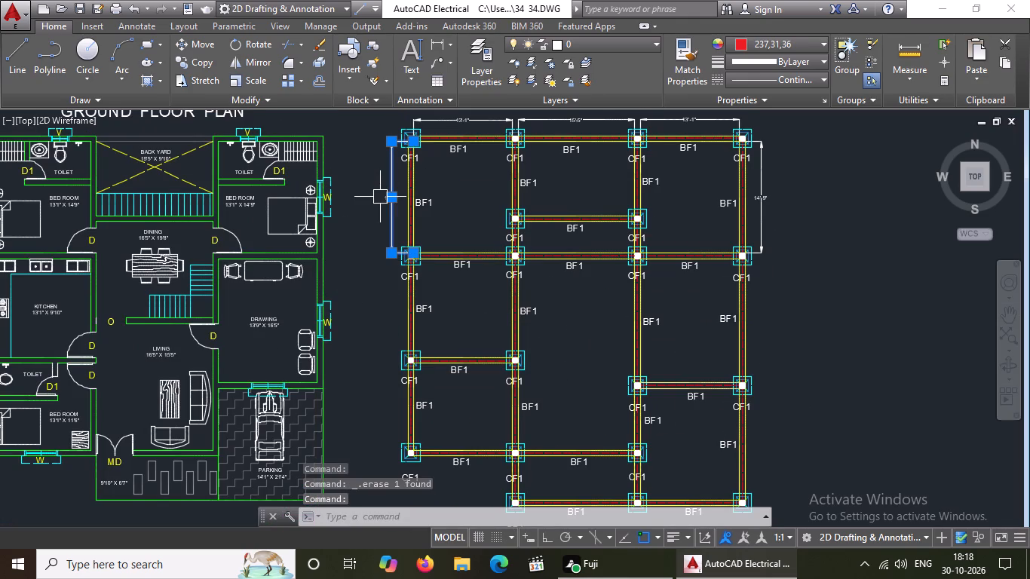
key(Delete)
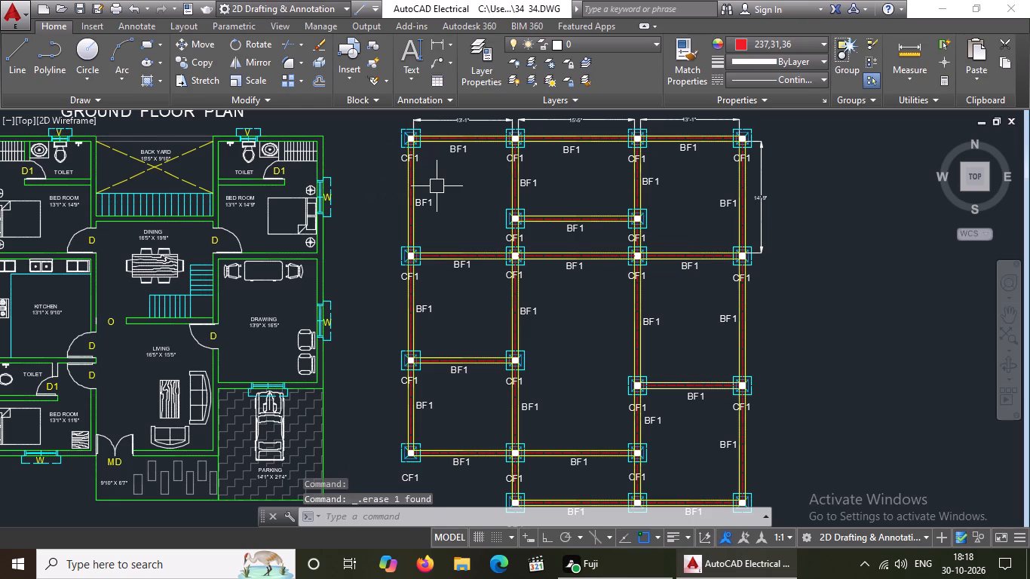
Delete the three bay dimensions along the north edge of the column footing plan.
scroll(429, 185, down, 1)
click(449, 146)
key(Delete)
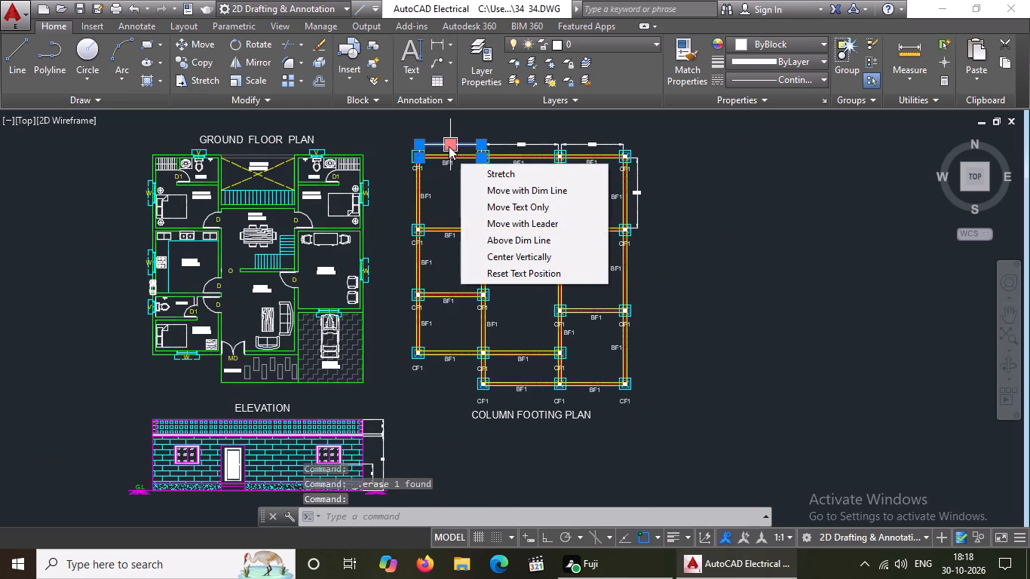
key(Delete)
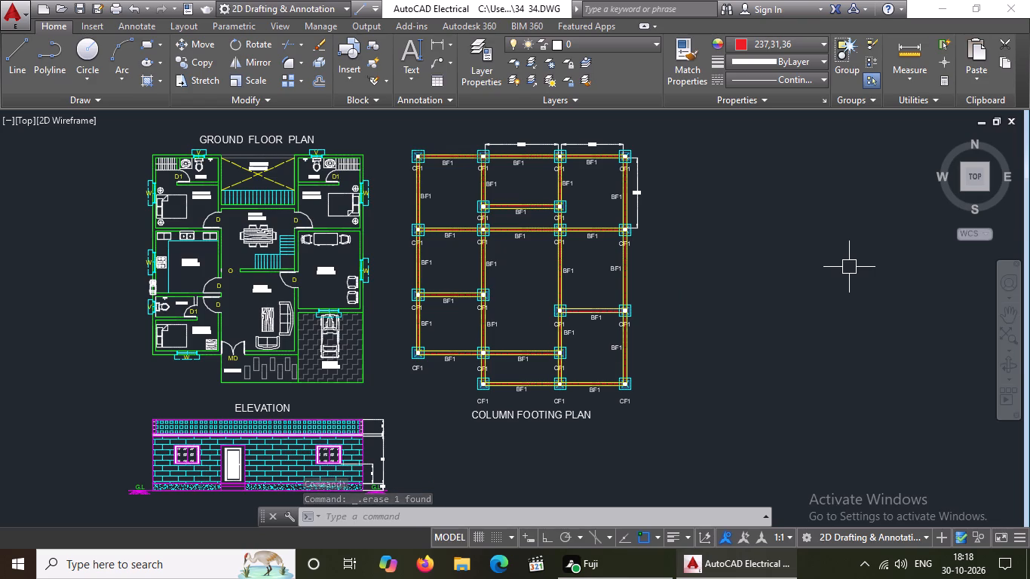
scroll(509, 164, up, 2)
scroll(535, 127, down, 1)
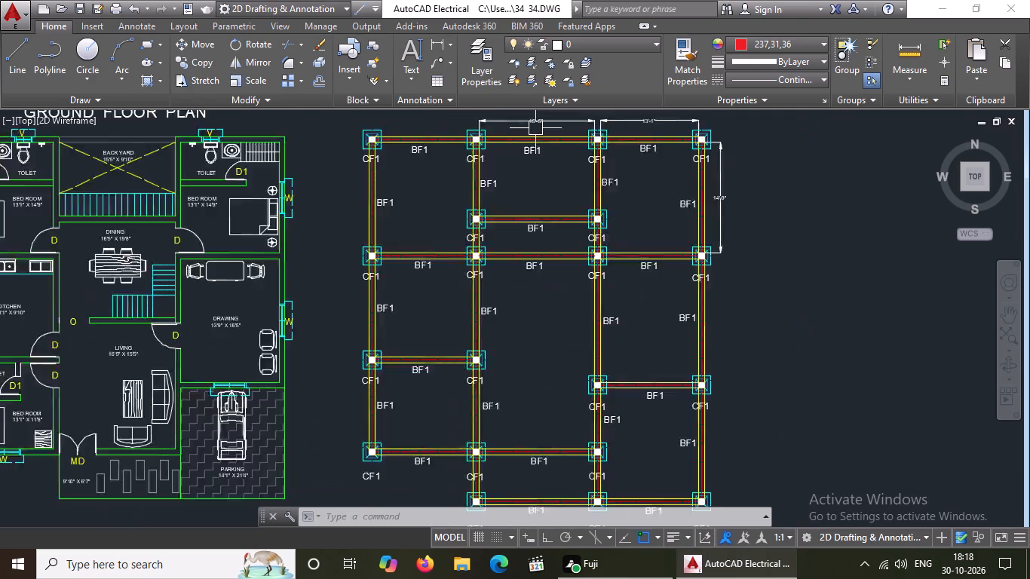
scroll(535, 128, down, 1)
click(535, 124)
scroll(535, 125, up, 3)
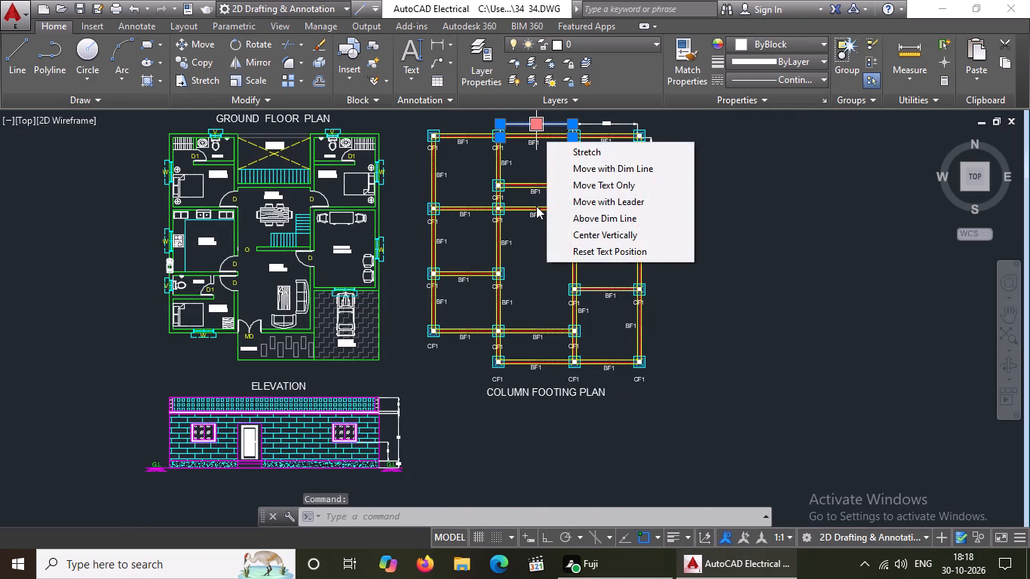
middle_drag(563, 296, 557, 375)
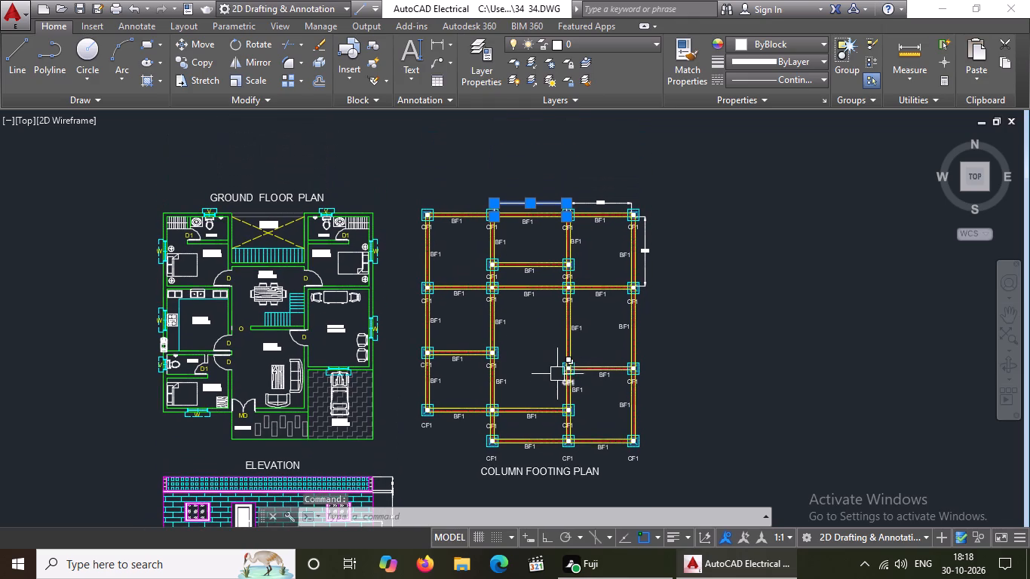
key(Delete)
scroll(613, 208, up, 2)
click(610, 198)
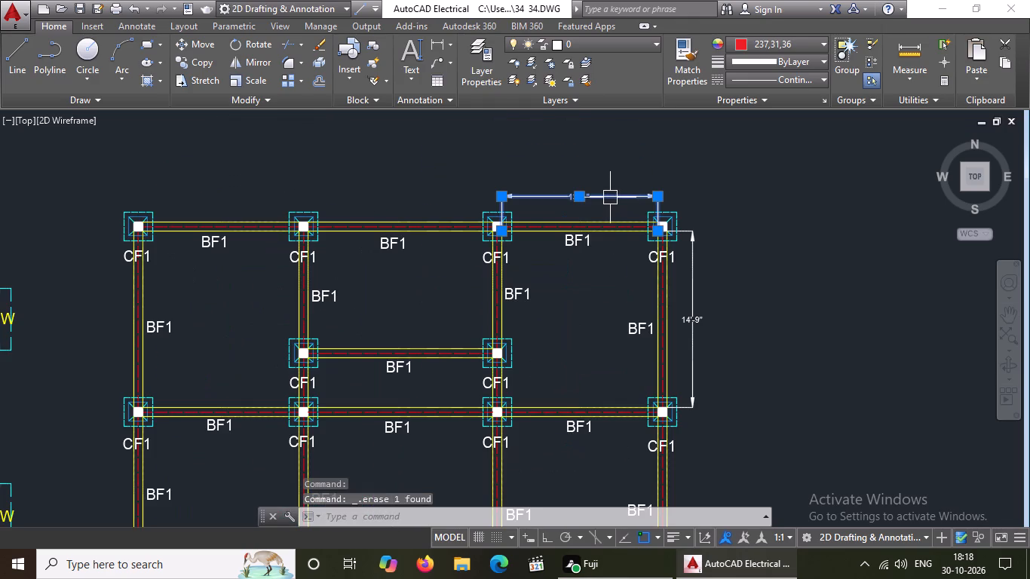
key(Delete)
Delete the 14'-9" dimension beside the northeastern bay of the column footing plan.
click(689, 287)
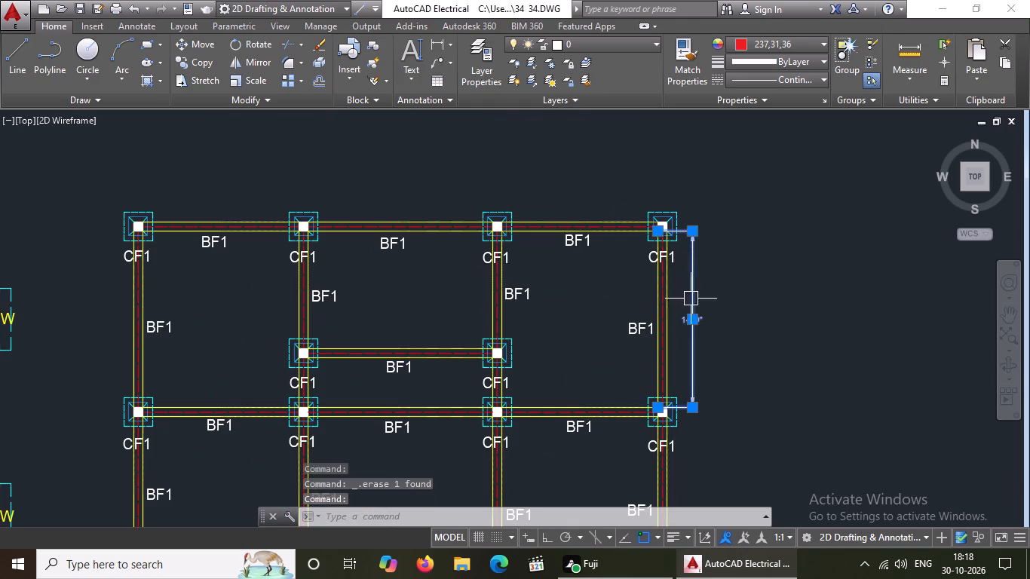
key(Delete)
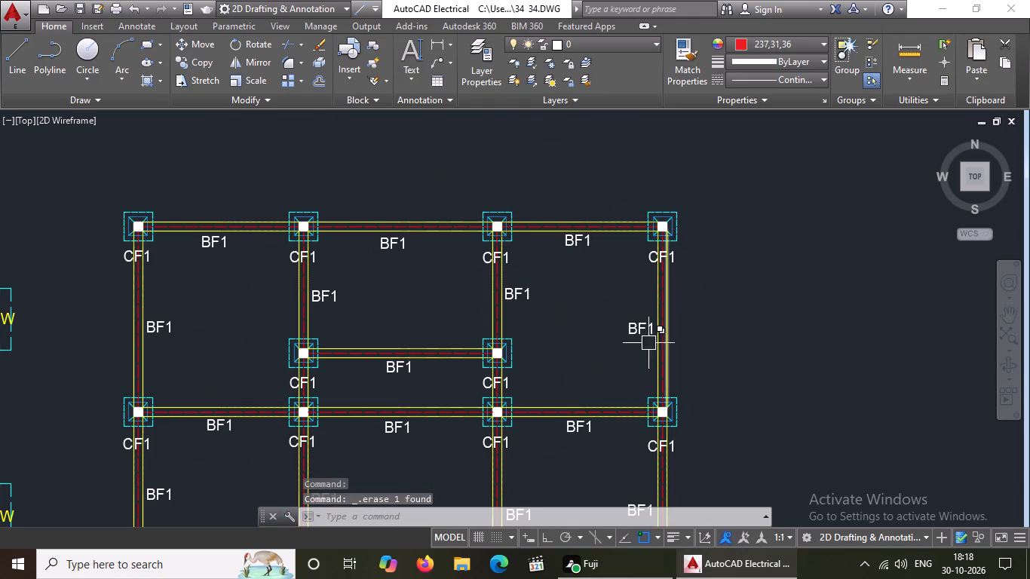
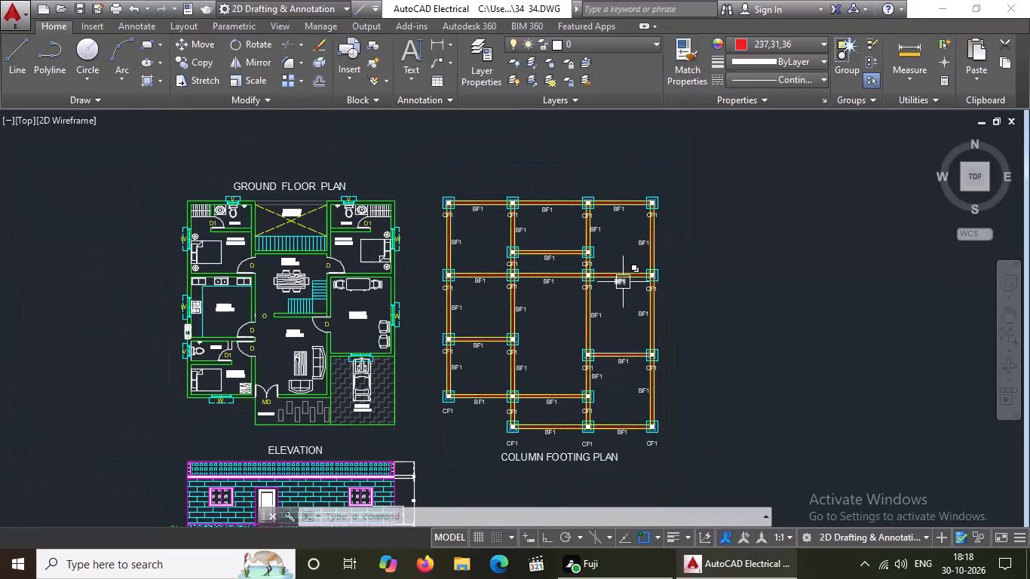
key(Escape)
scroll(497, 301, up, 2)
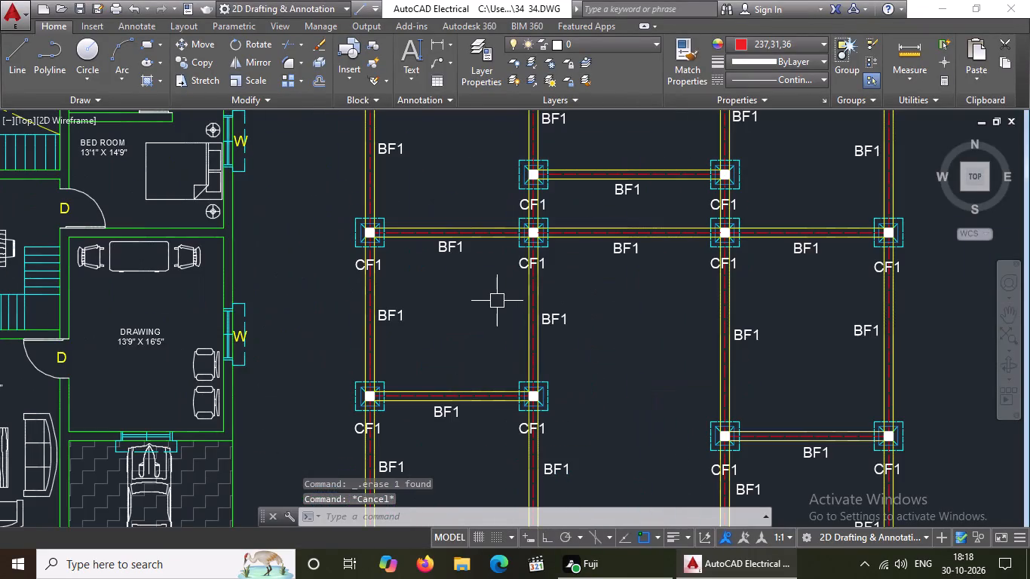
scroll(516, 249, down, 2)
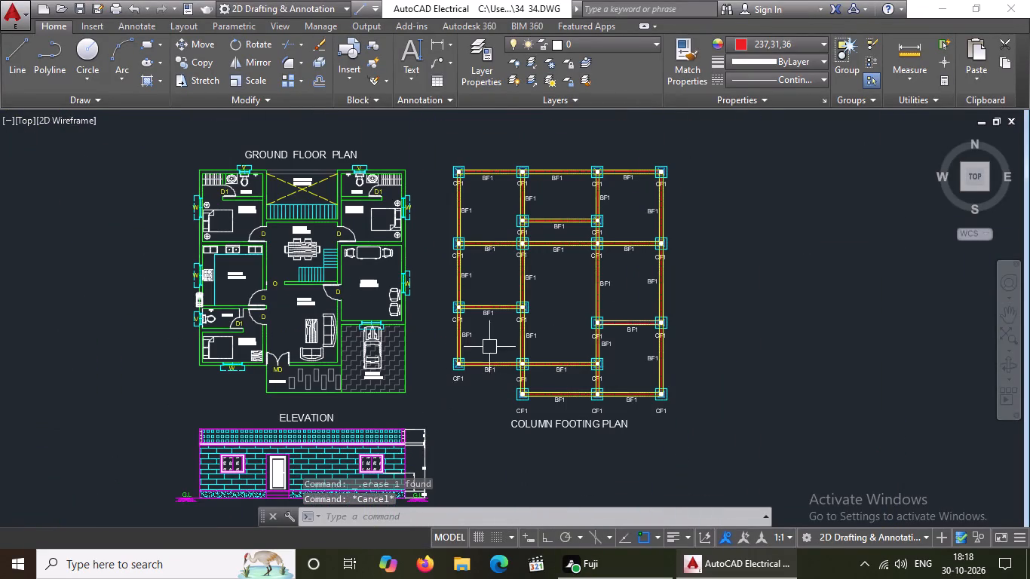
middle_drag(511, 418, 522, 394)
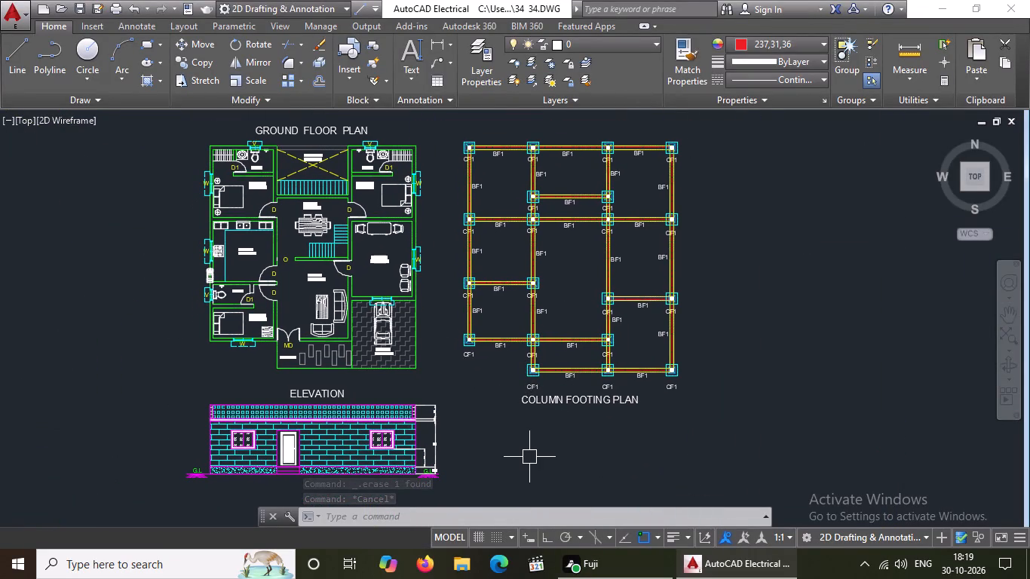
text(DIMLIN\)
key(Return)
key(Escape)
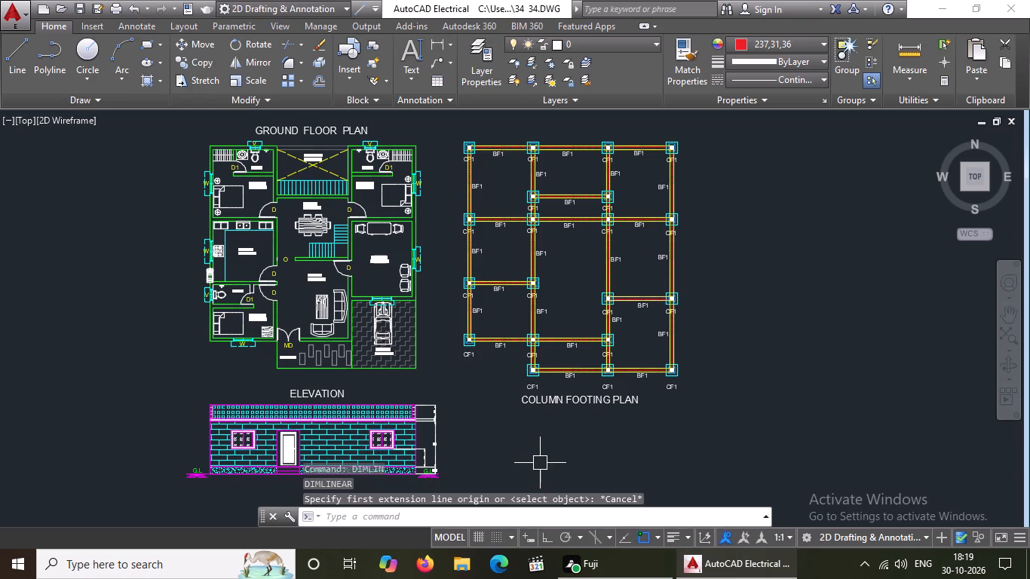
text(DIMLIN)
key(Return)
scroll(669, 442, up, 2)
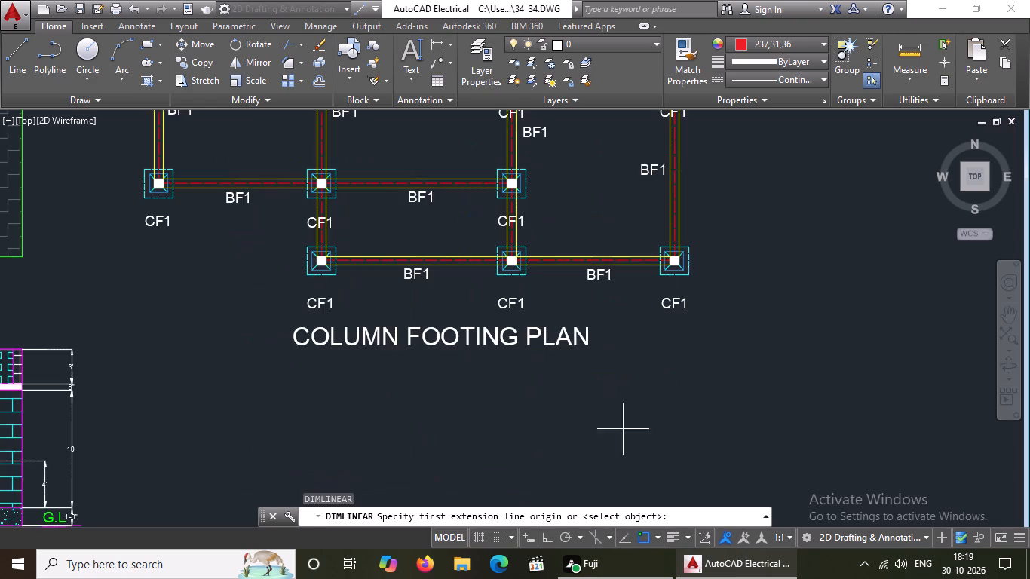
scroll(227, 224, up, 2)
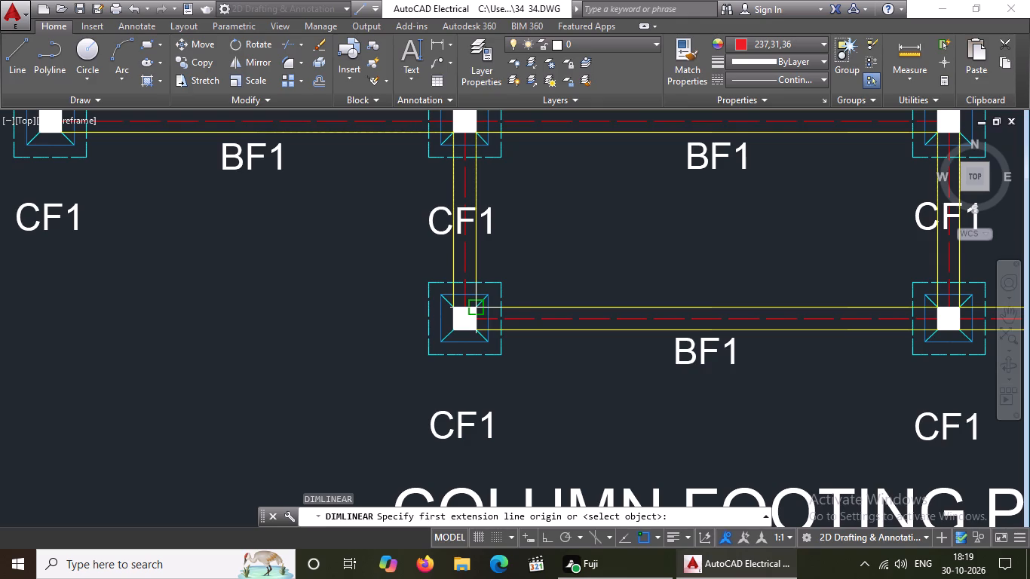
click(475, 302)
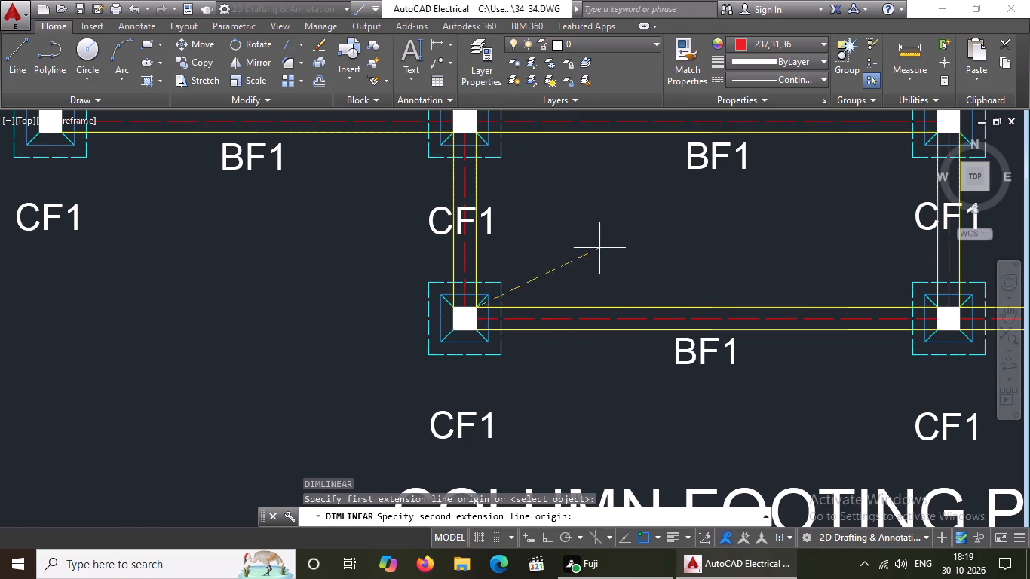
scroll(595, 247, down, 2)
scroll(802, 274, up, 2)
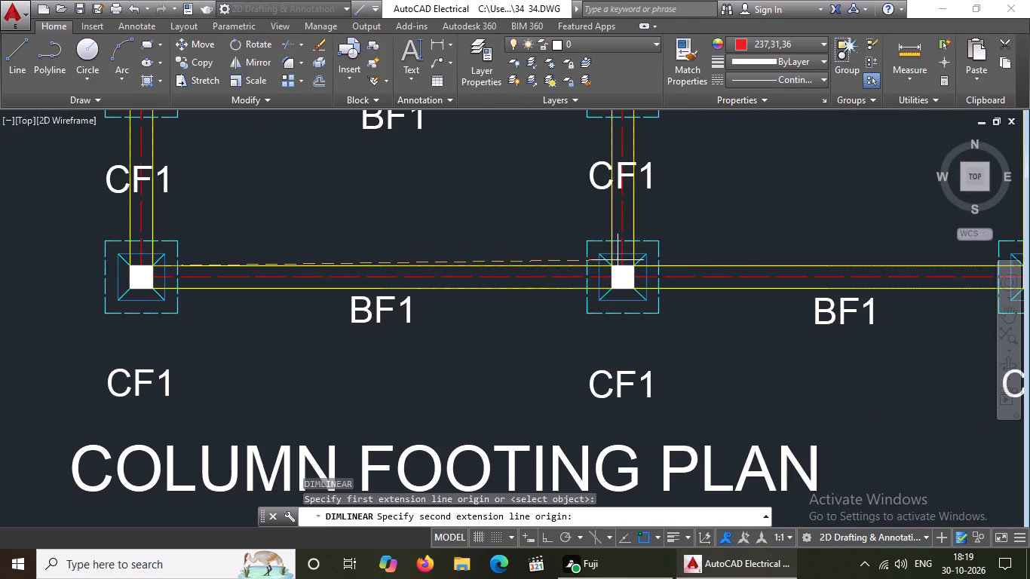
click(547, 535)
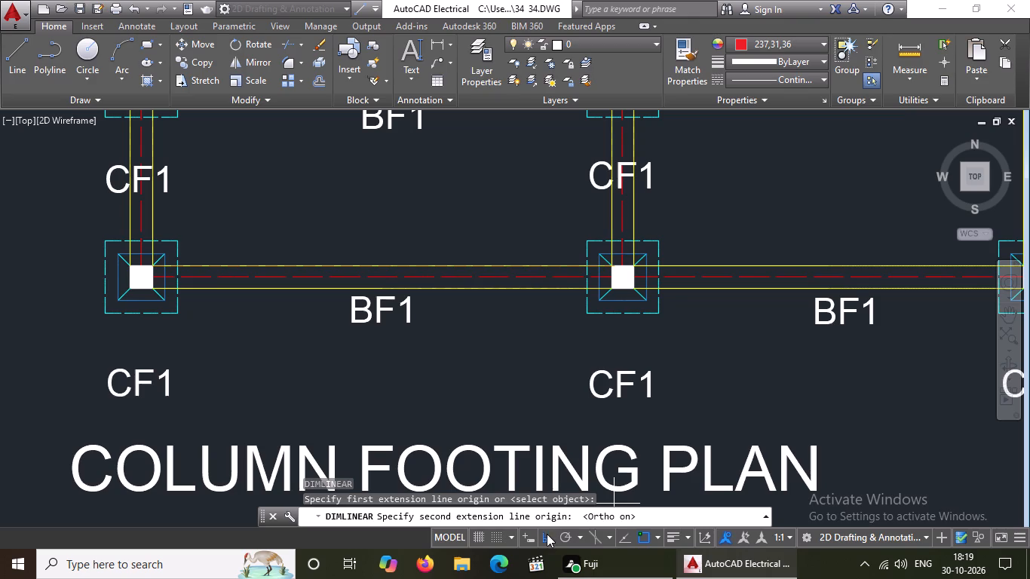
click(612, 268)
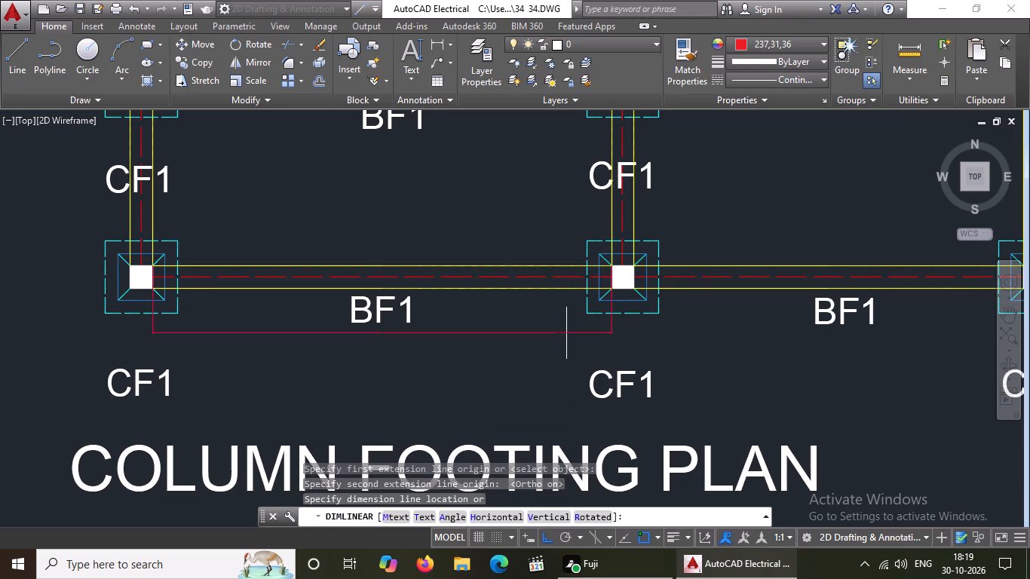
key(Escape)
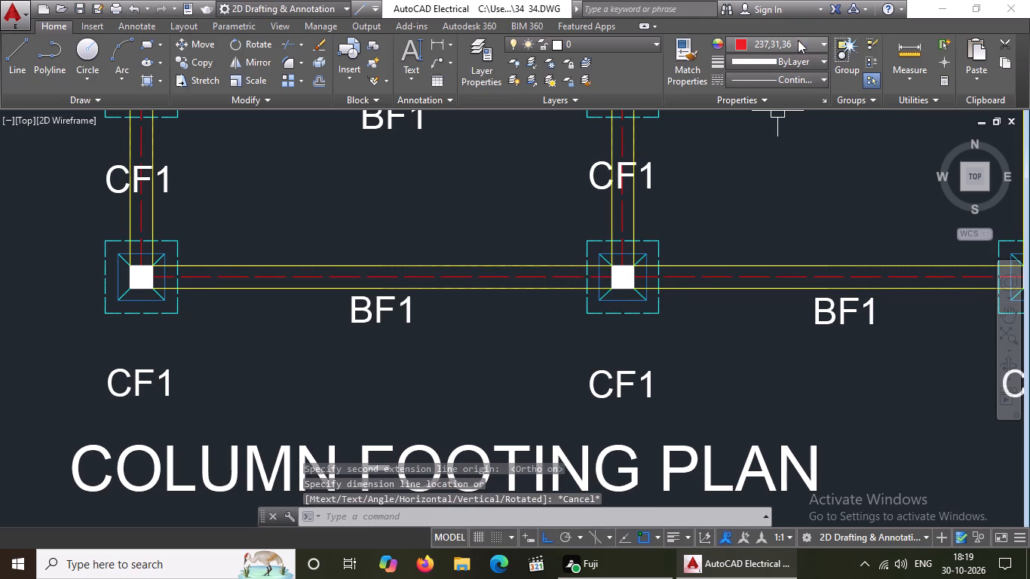
Set the current object colour to ByBlock.
click(798, 40)
click(752, 78)
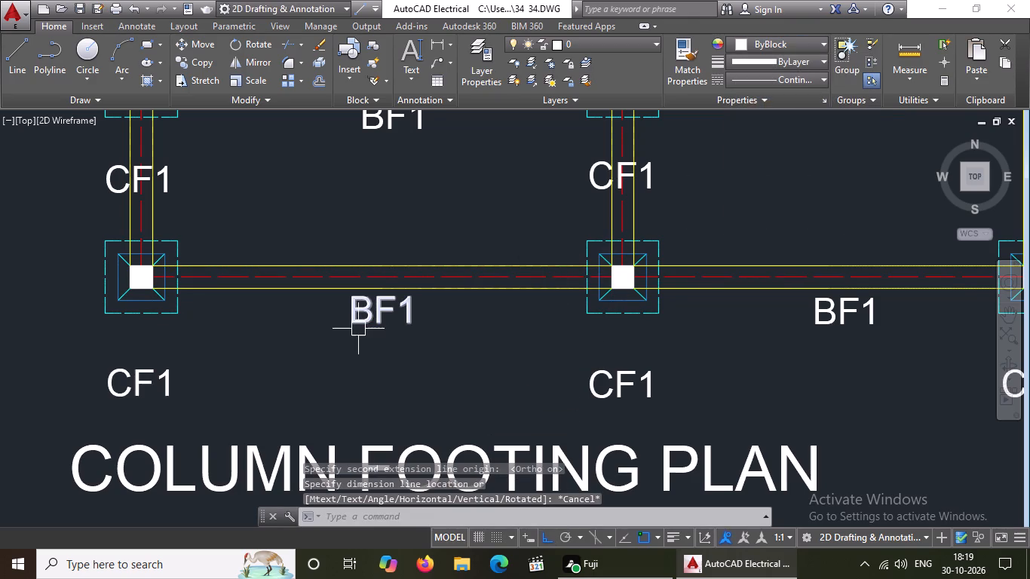
Add a horizontal linear dimension below the southernmost beam row, between the inner faces of its western and middle columns.
text(DIMLIN)
key(Return)
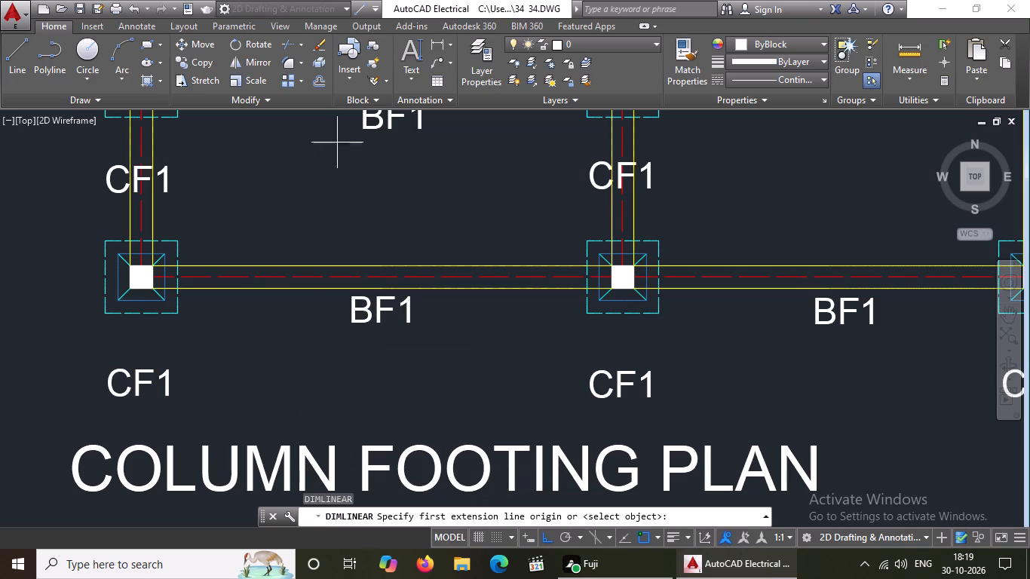
click(152, 271)
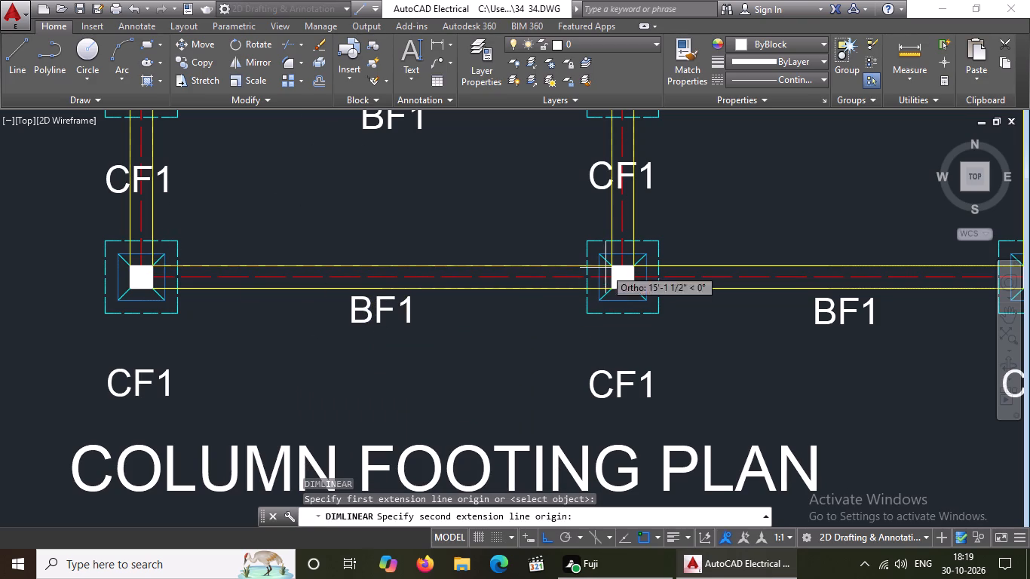
click(615, 260)
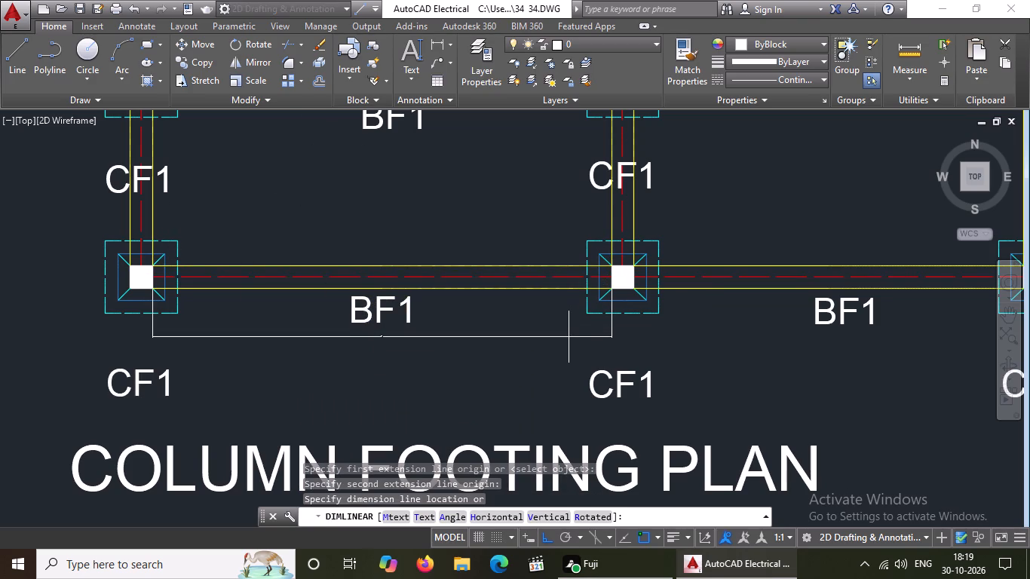
click(567, 345)
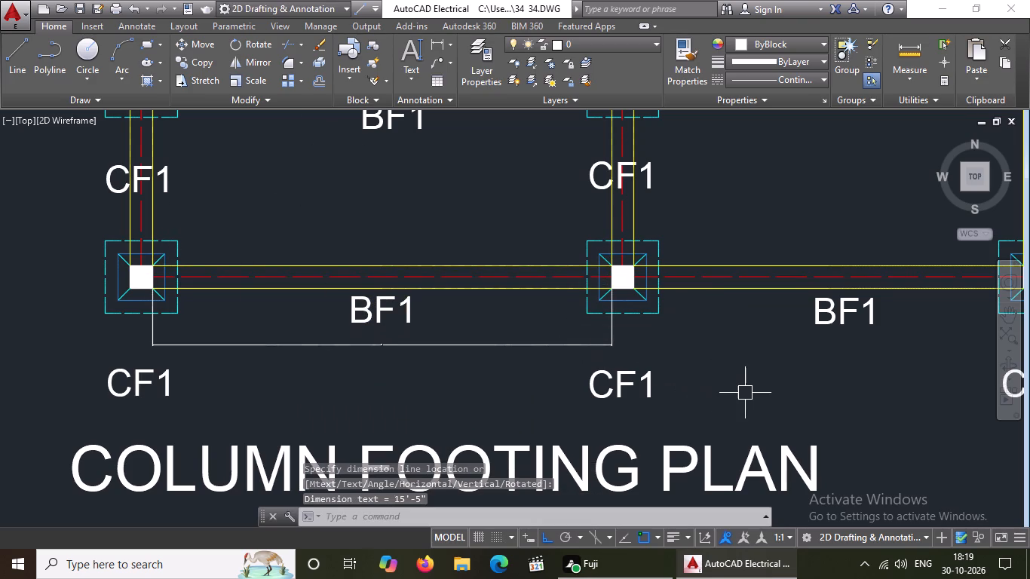
key(Escape)
Add a horizontal linear dimension for the southeastern bay, between the middle and eastern columns, in line with the adjacent dimension.
text(DIMLIN)
key(Return)
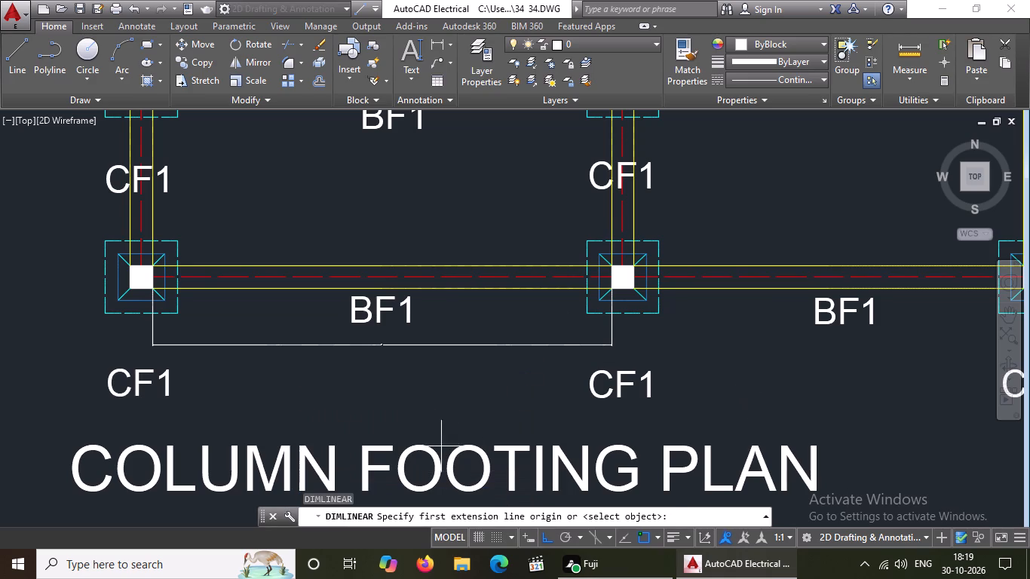
scroll(354, 385, down, 3)
scroll(463, 339, up, 3)
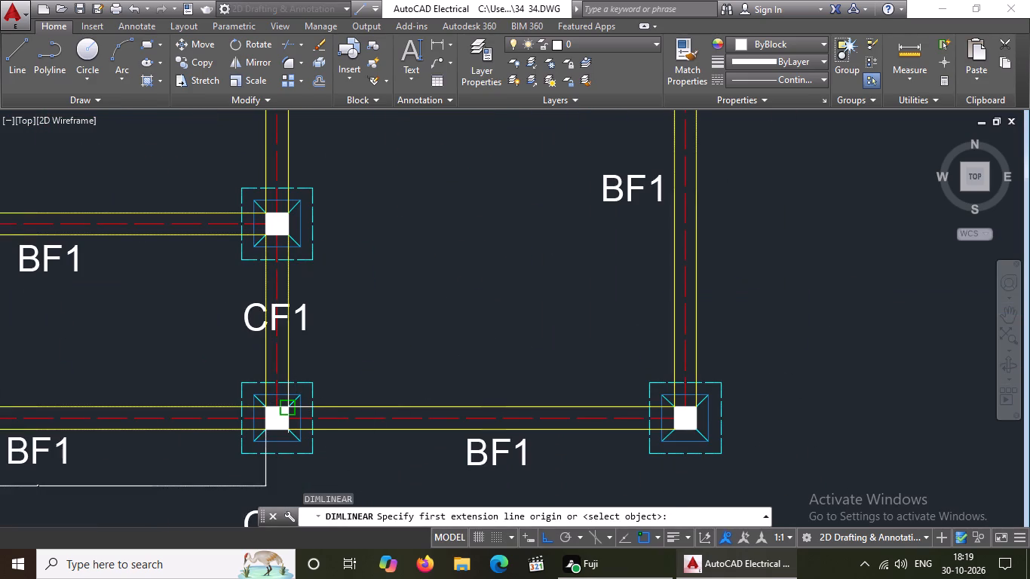
drag(288, 412, 296, 412)
click(671, 406)
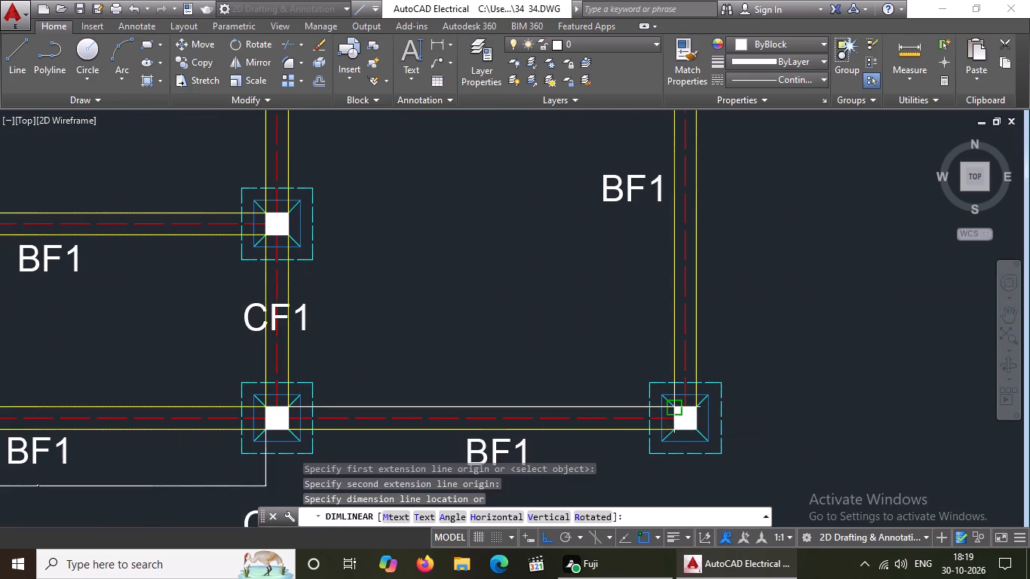
scroll(668, 406, down, 3)
scroll(679, 420, up, 2)
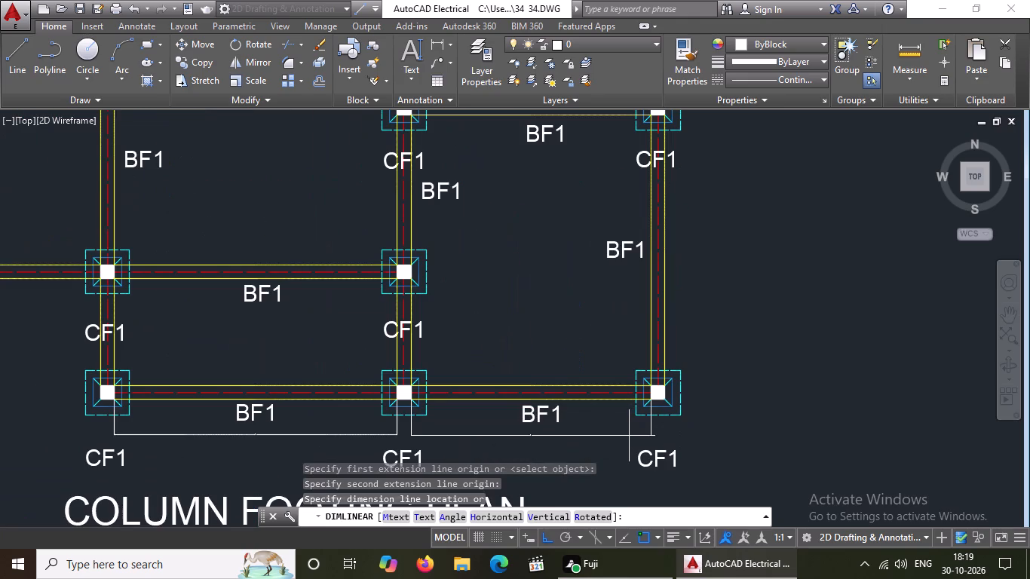
click(629, 436)
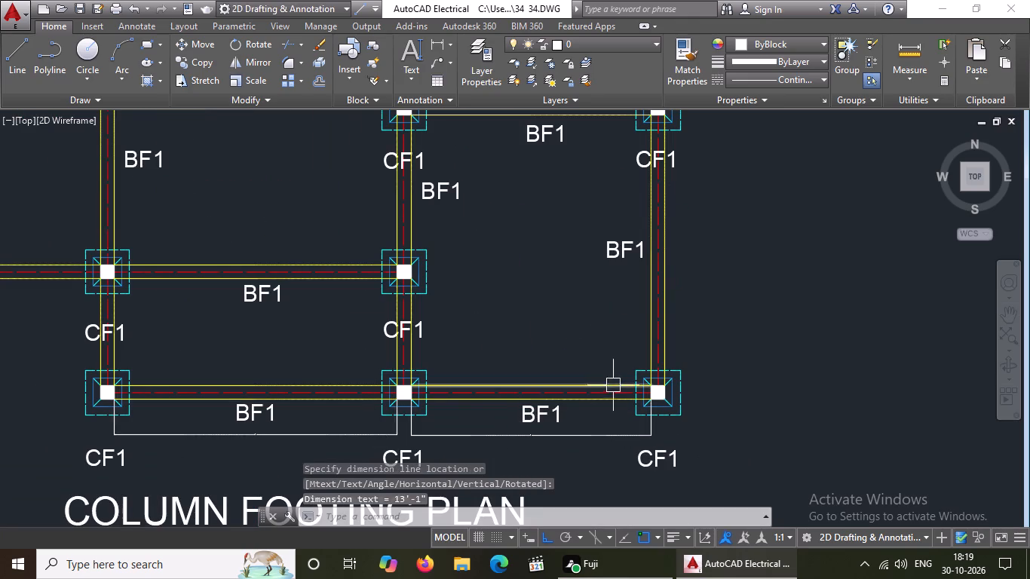
Add a horizontal linear dimension below the southwestern bay's beam, between the inner faces of its two columns.
scroll(797, 380, down, 2)
text(DIMLIN)
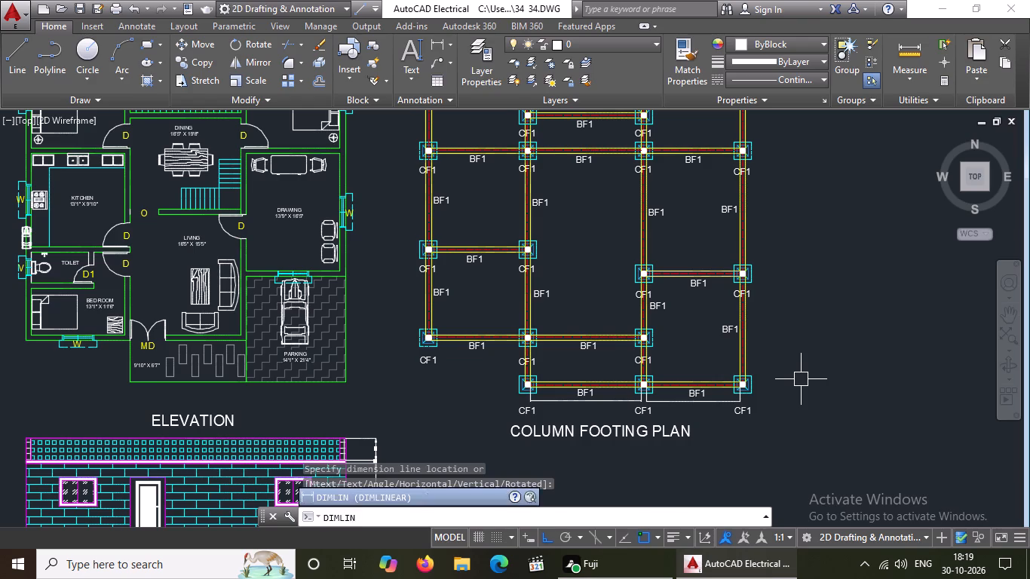
key(Return)
scroll(489, 375, up, 2)
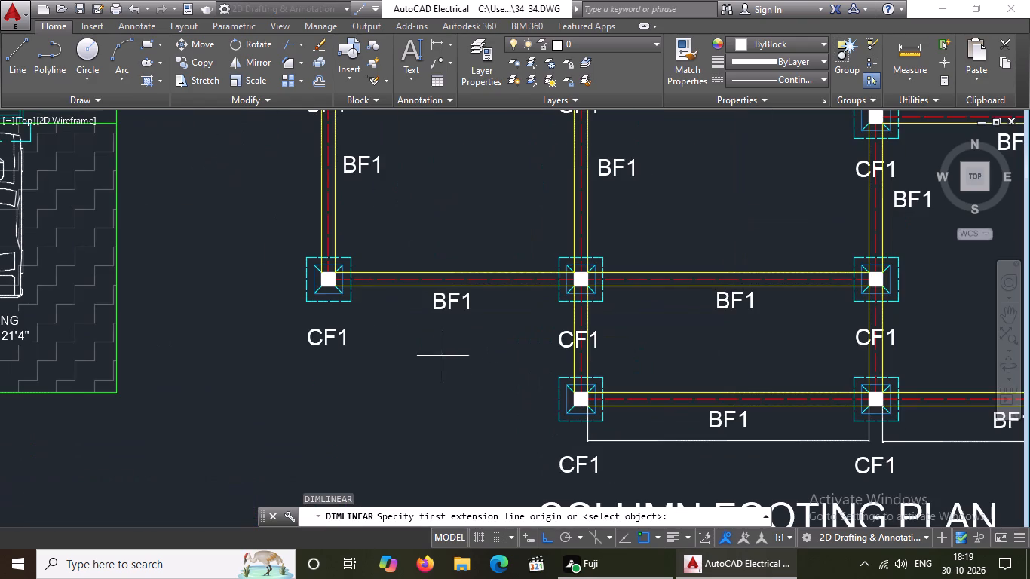
scroll(339, 289, up, 1)
click(332, 258)
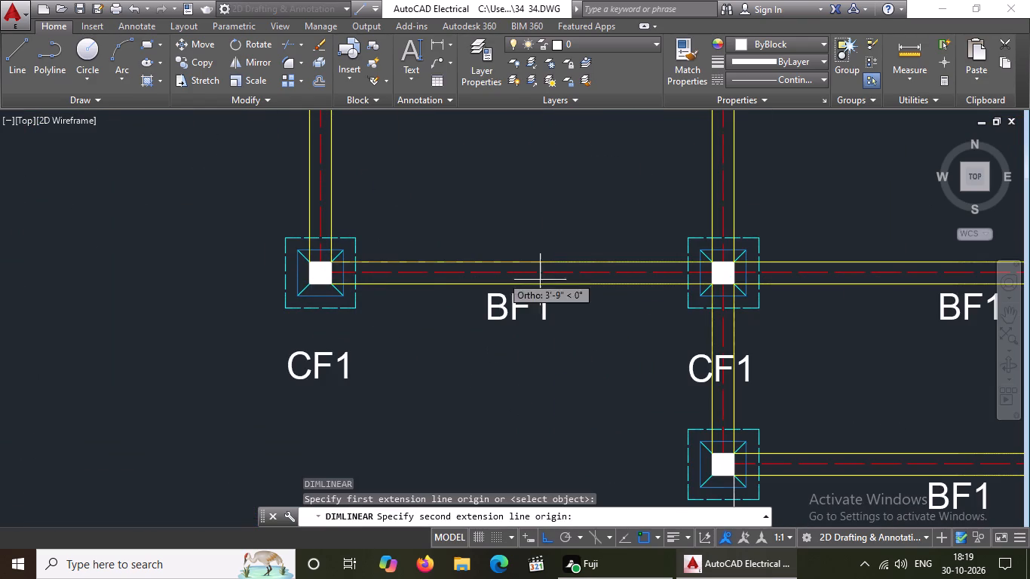
click(713, 261)
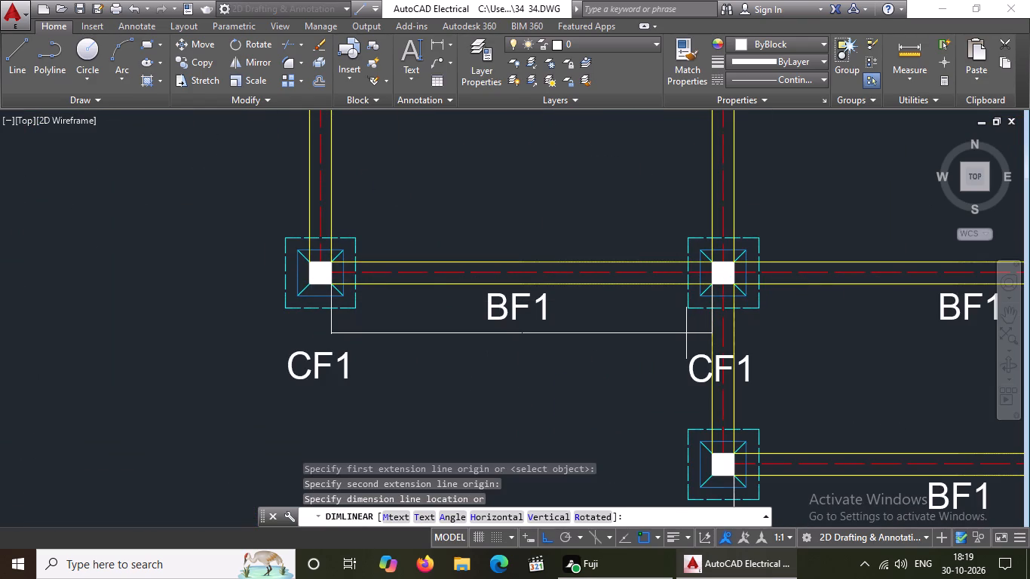
scroll(684, 339, down, 1)
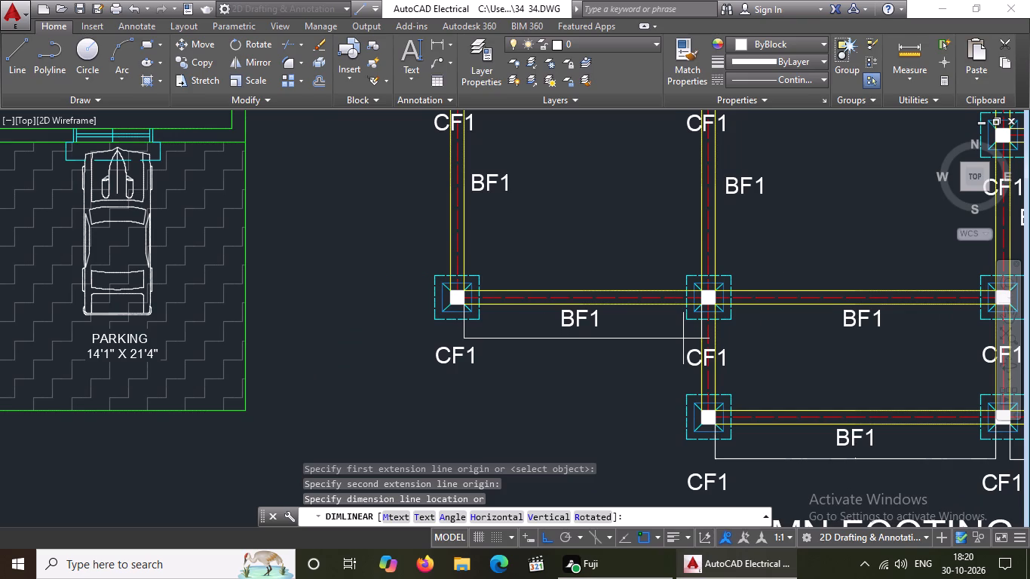
click(683, 339)
scroll(624, 314, down, 3)
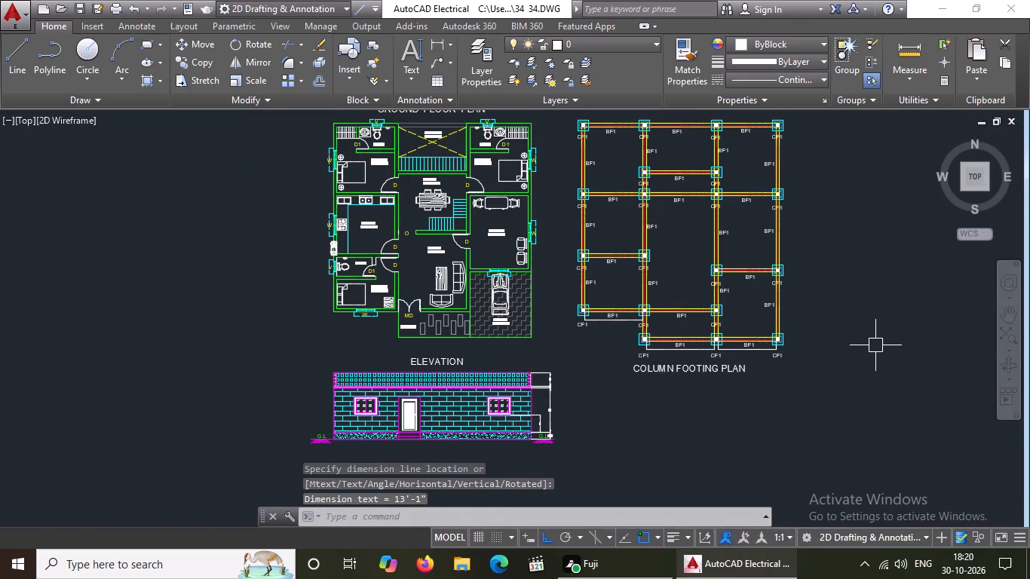
key(Escape)
Add a vertical linear dimension outside the east edge for the southeastern bay, between the inner faces of its two eastern columns.
text(DIMLIN)
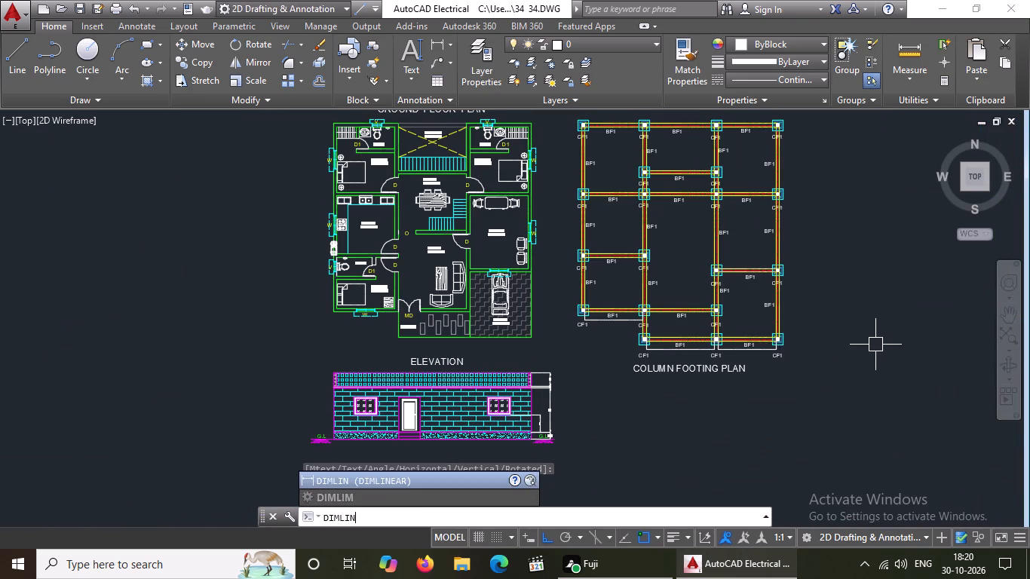
key(Return)
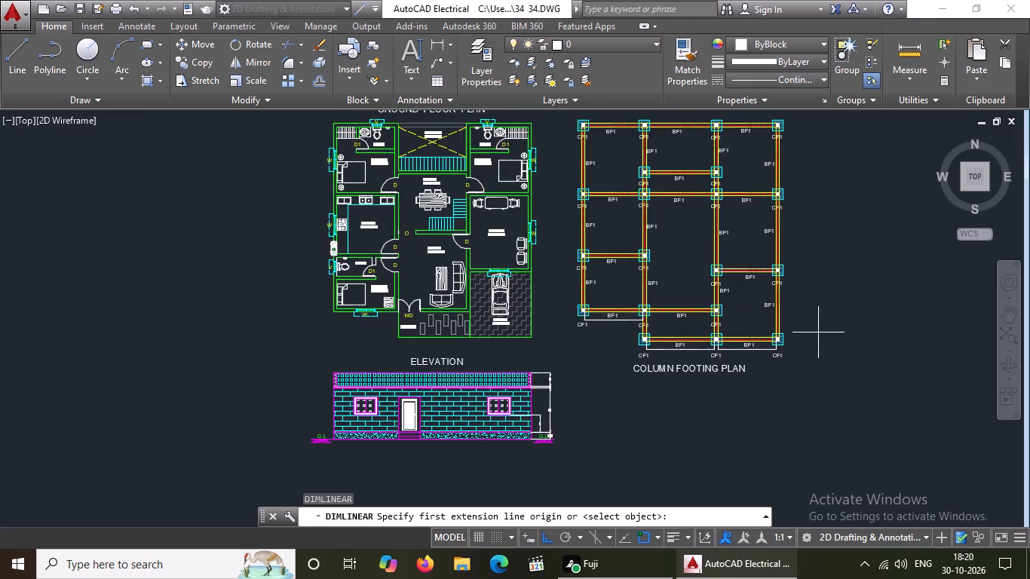
scroll(818, 332, up, 4)
click(614, 359)
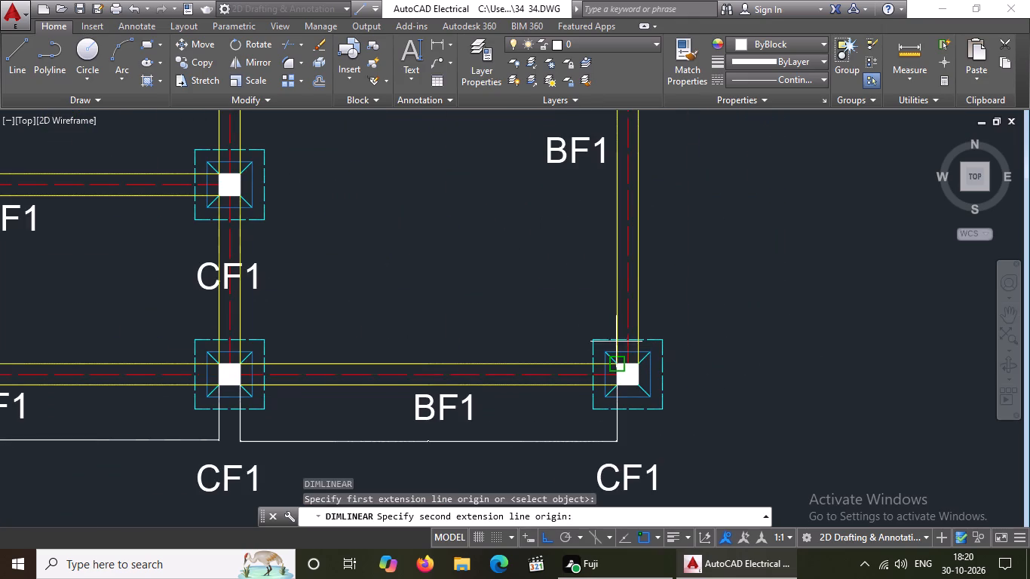
scroll(635, 294, down, 2)
scroll(621, 155, up, 2)
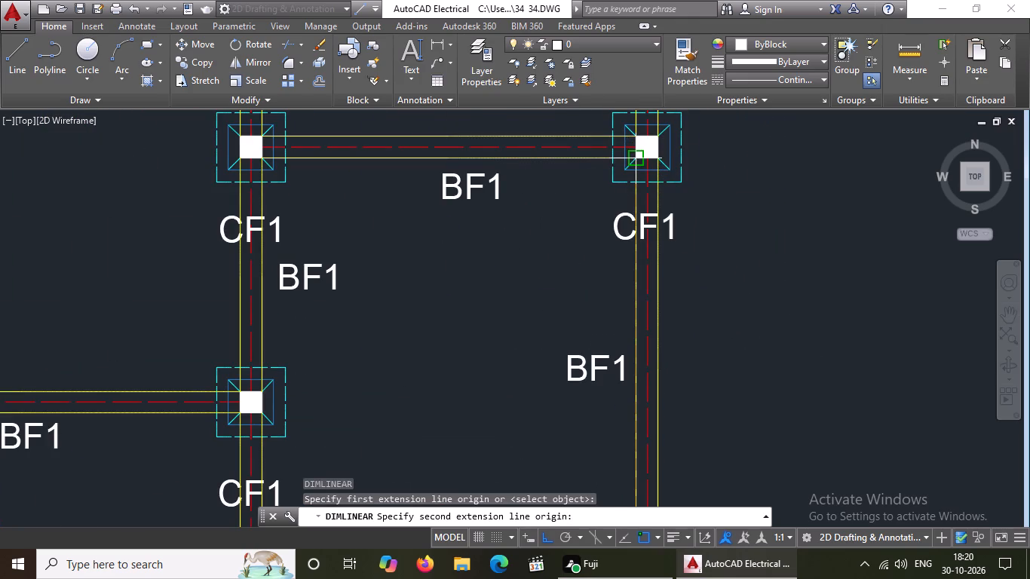
click(634, 154)
scroll(700, 164, down, 2)
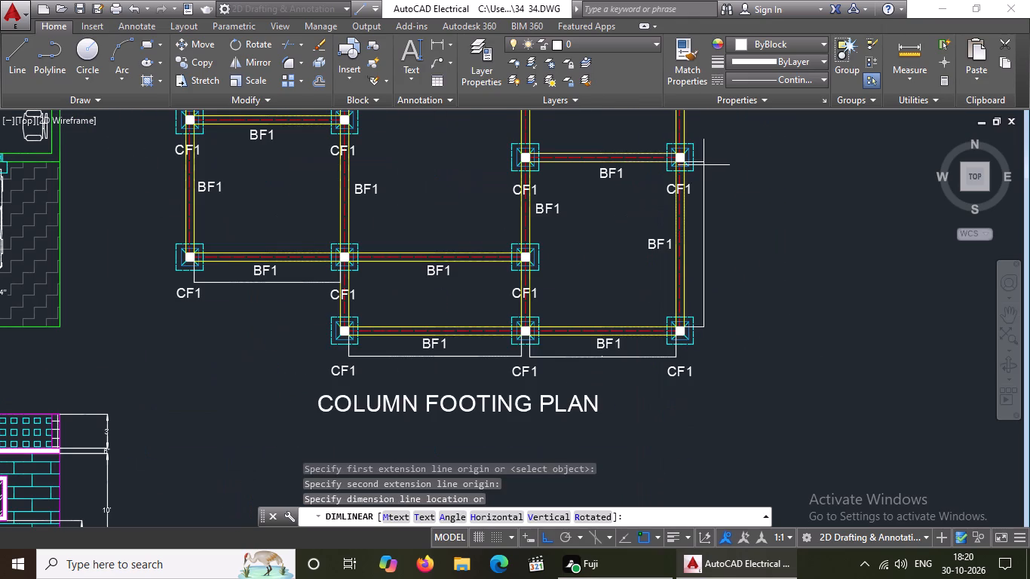
click(707, 168)
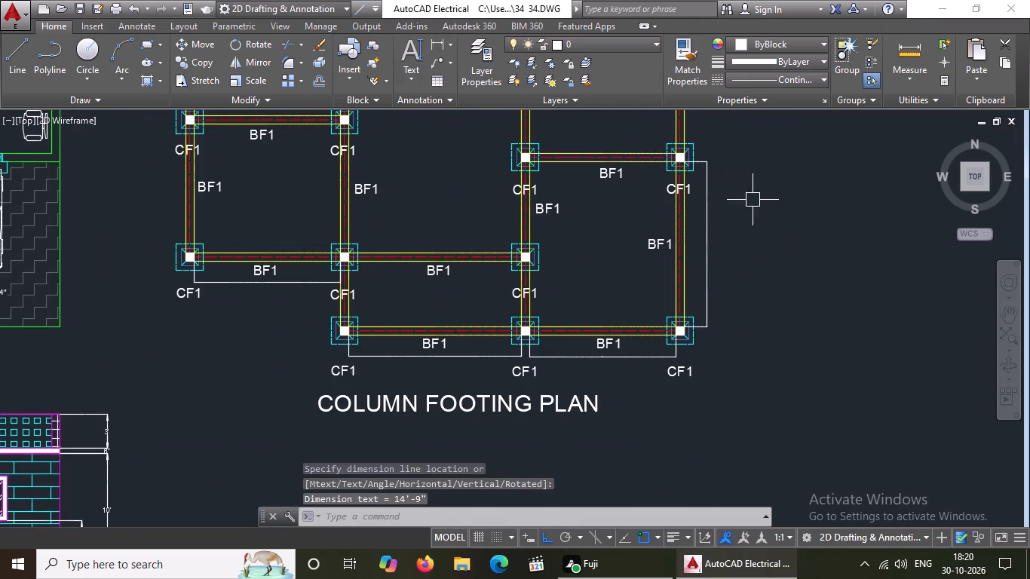
Add a vertical linear dimension outside the east edge for the middle eastern bay, between its columns' inner faces, in line with the adjacent dimension.
scroll(768, 203, down, 3)
middle_drag(775, 198, 735, 300)
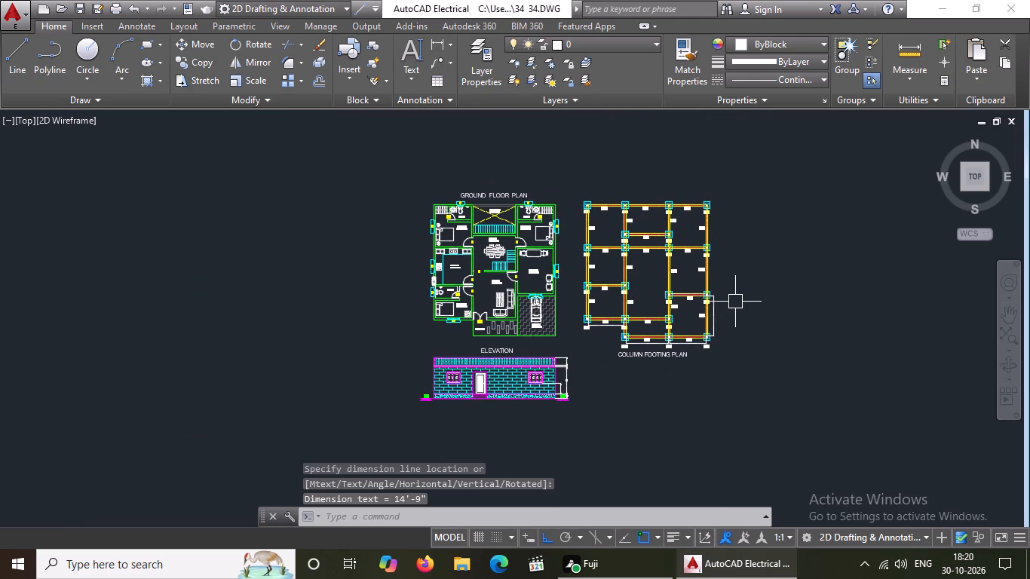
key(d)
text(IMLIN)
key(Return)
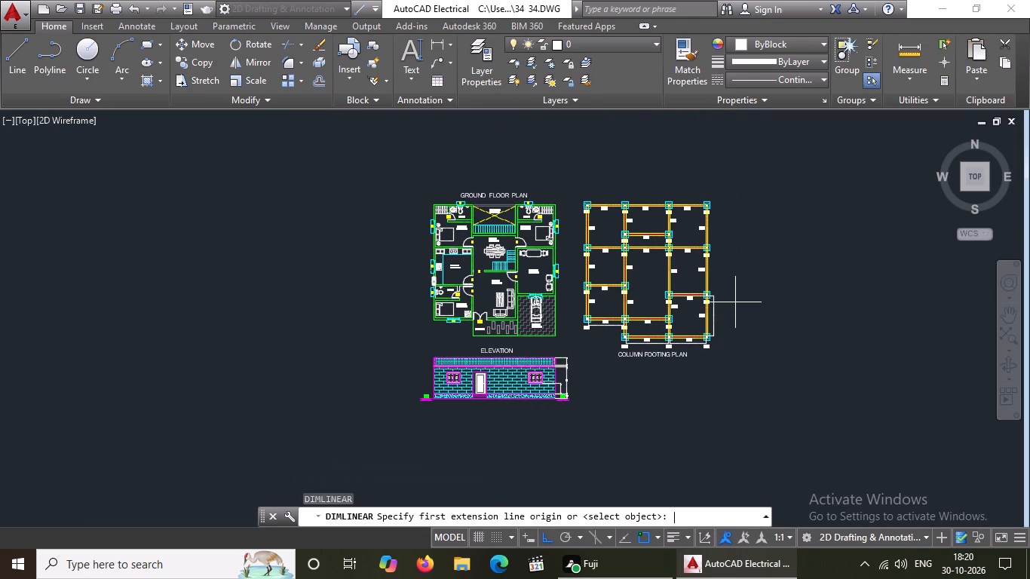
scroll(735, 302, up, 4)
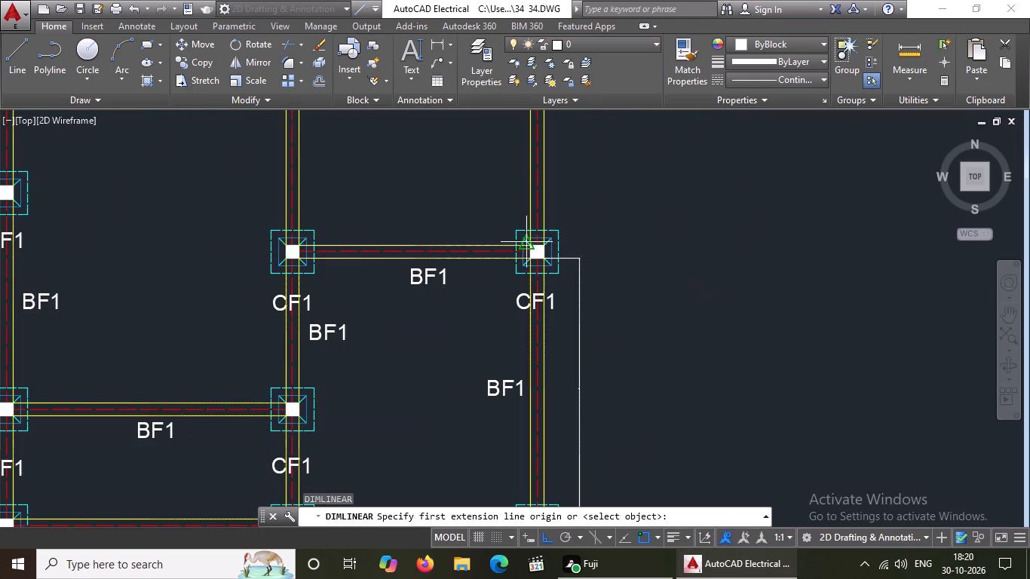
click(529, 244)
scroll(541, 228, down, 3)
scroll(553, 170, up, 3)
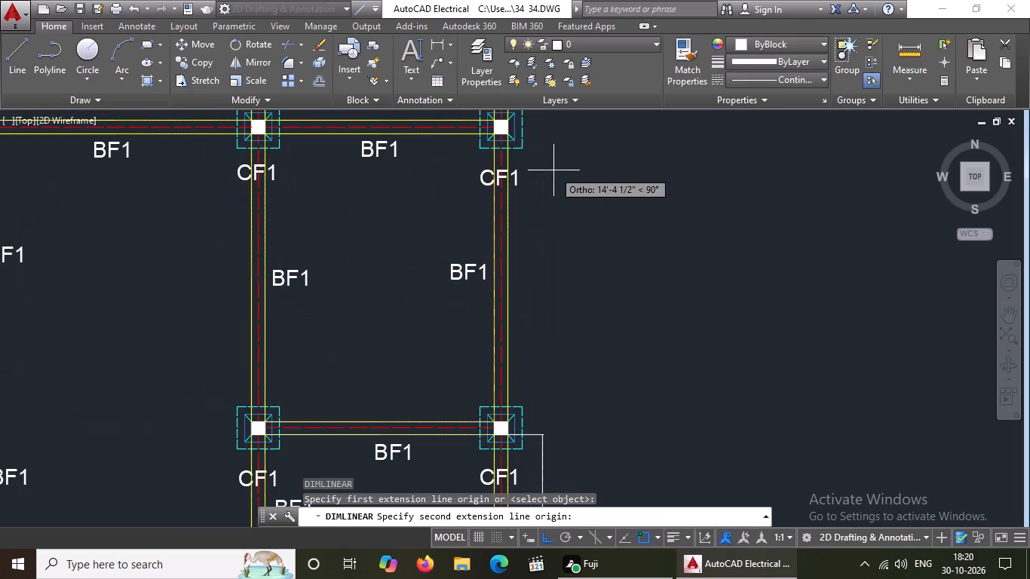
click(490, 136)
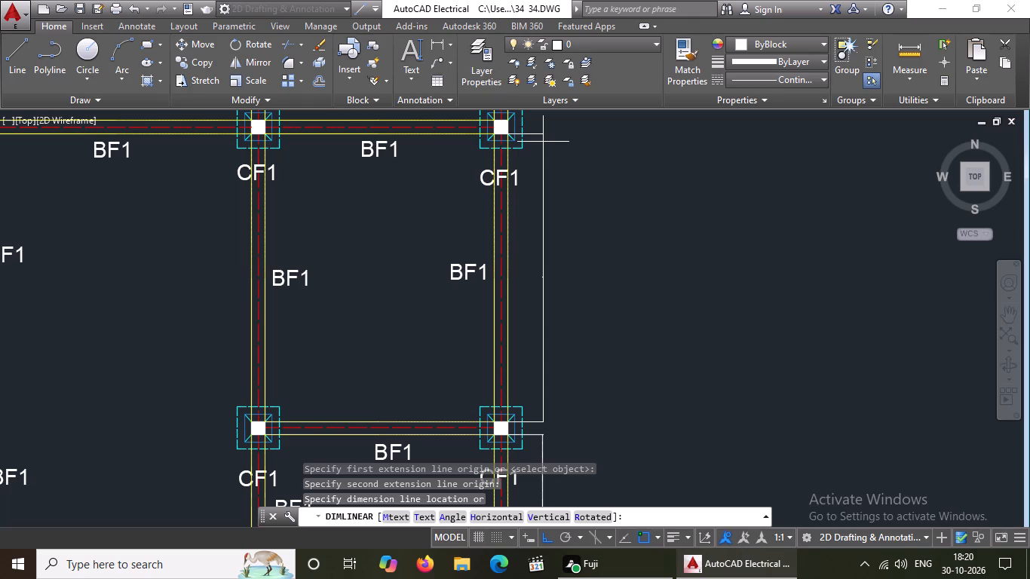
click(543, 142)
Add a vertical linear dimension outside the east edge for the northeastern bay, between its columns' inner faces, in line with the dimensions south of it.
scroll(543, 142, down, 3)
middle_drag(599, 199, 594, 302)
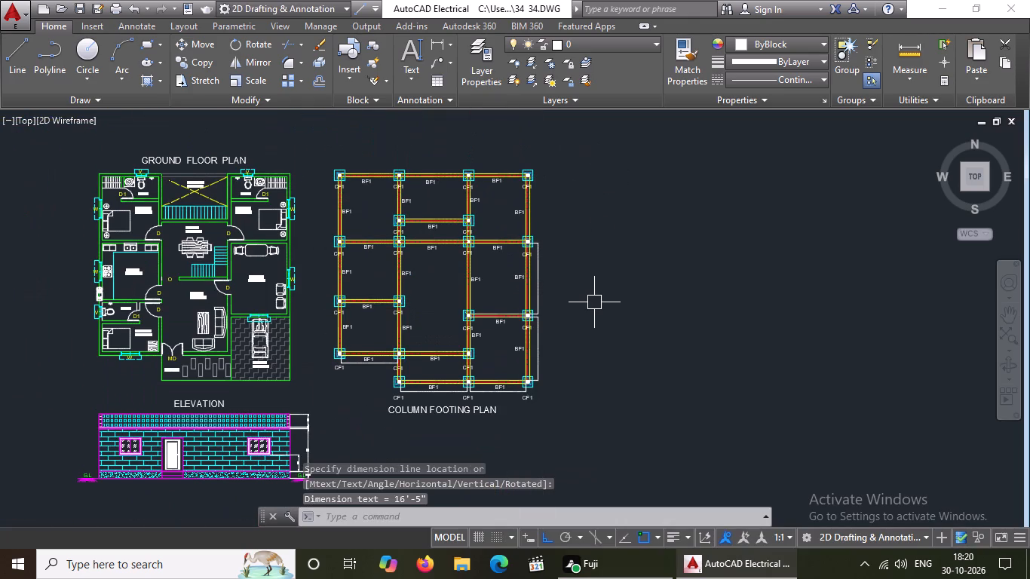
key(Escape)
text(DIMLIN)
key(Return)
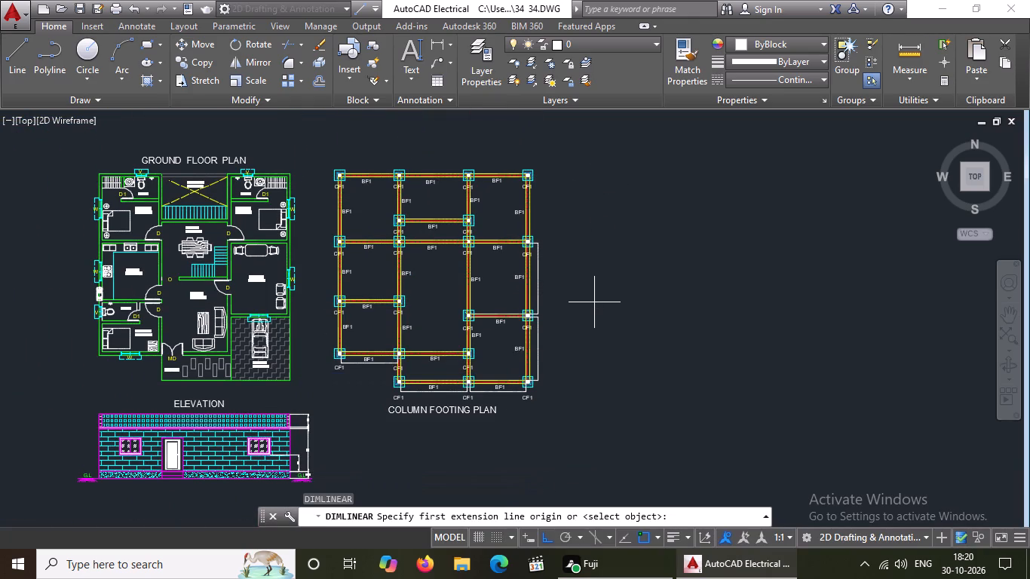
scroll(584, 217, up, 3)
scroll(311, 247, up, 2)
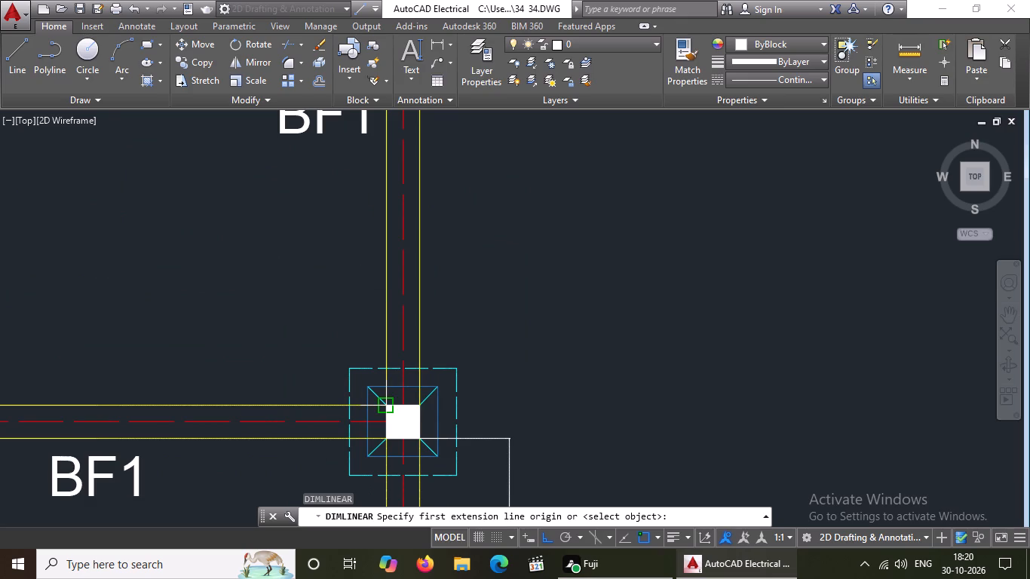
click(385, 408)
scroll(418, 365, down, 3)
scroll(415, 206, up, 3)
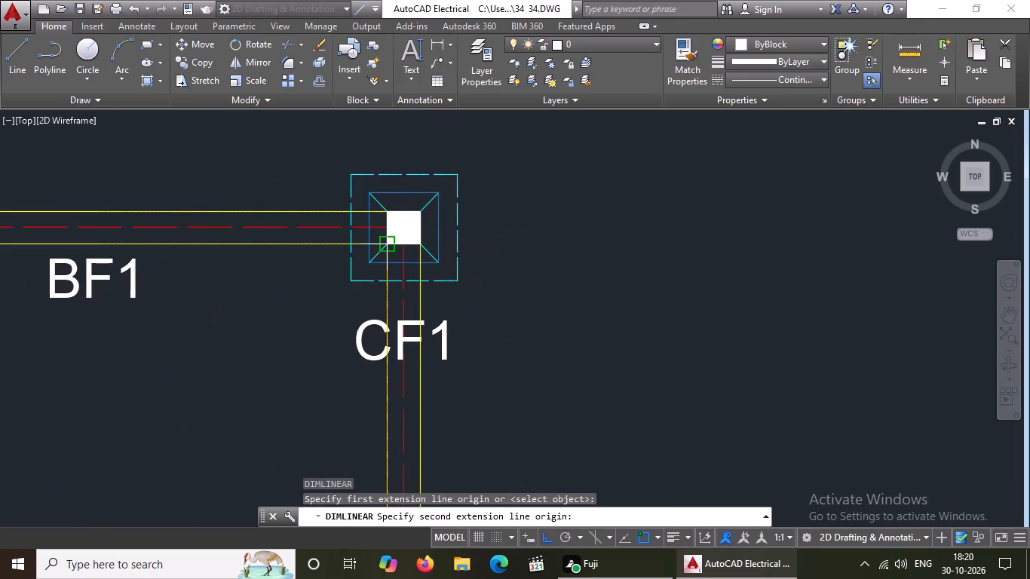
click(386, 250)
scroll(450, 236, down, 3)
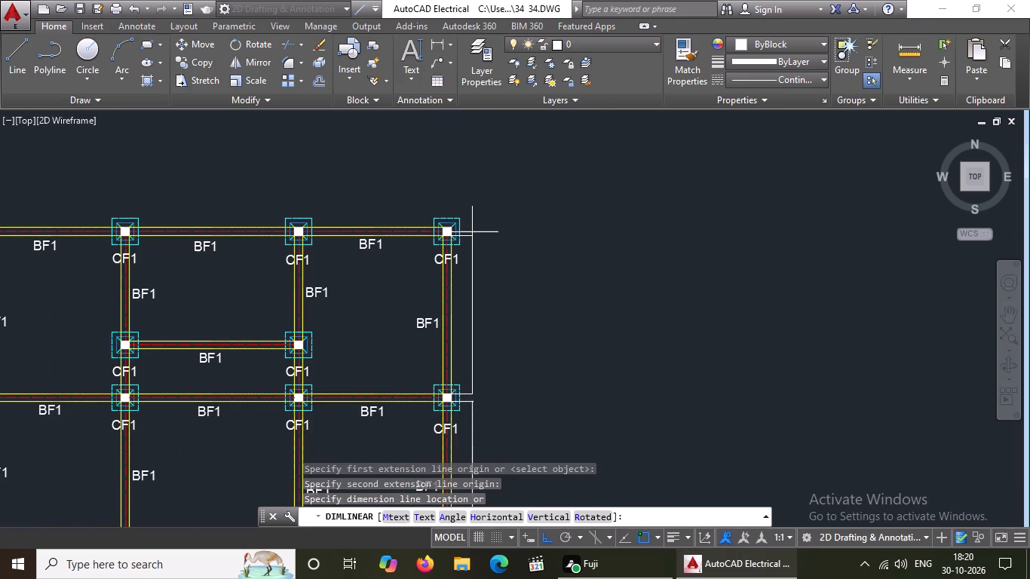
click(473, 234)
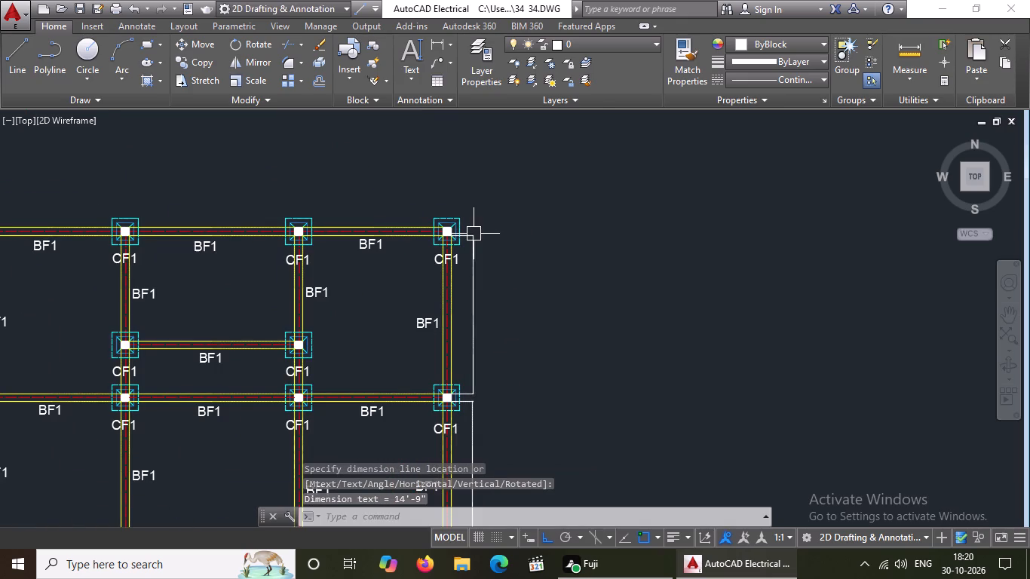
Add a horizontal linear dimension above the northernmost beam row for the northeastern bay, between the inner faces of its two columns.
scroll(501, 233, down, 2)
key(Escape)
text(DIMLIN)
key(Return)
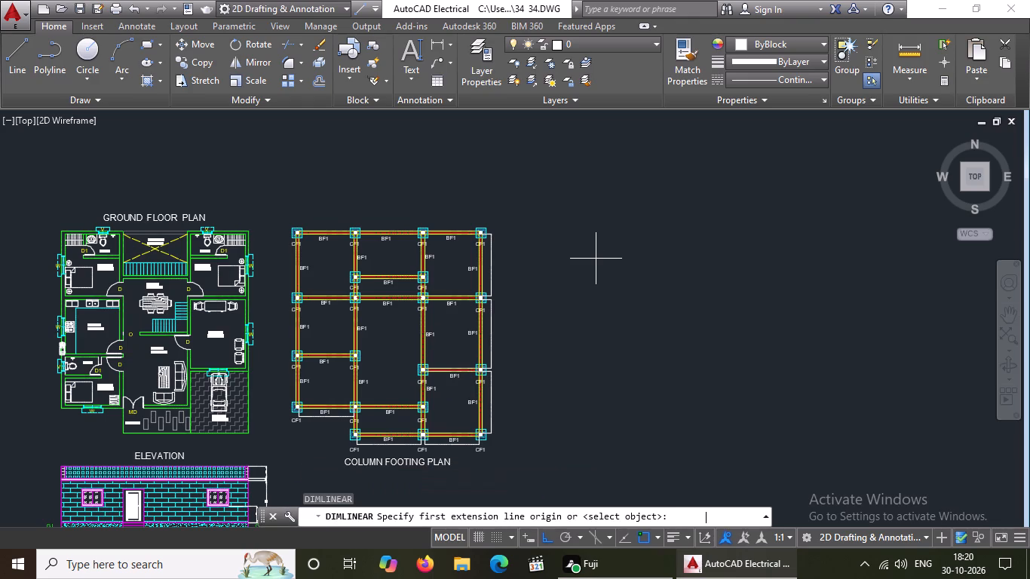
scroll(342, 234, up, 3)
scroll(854, 253, up, 1)
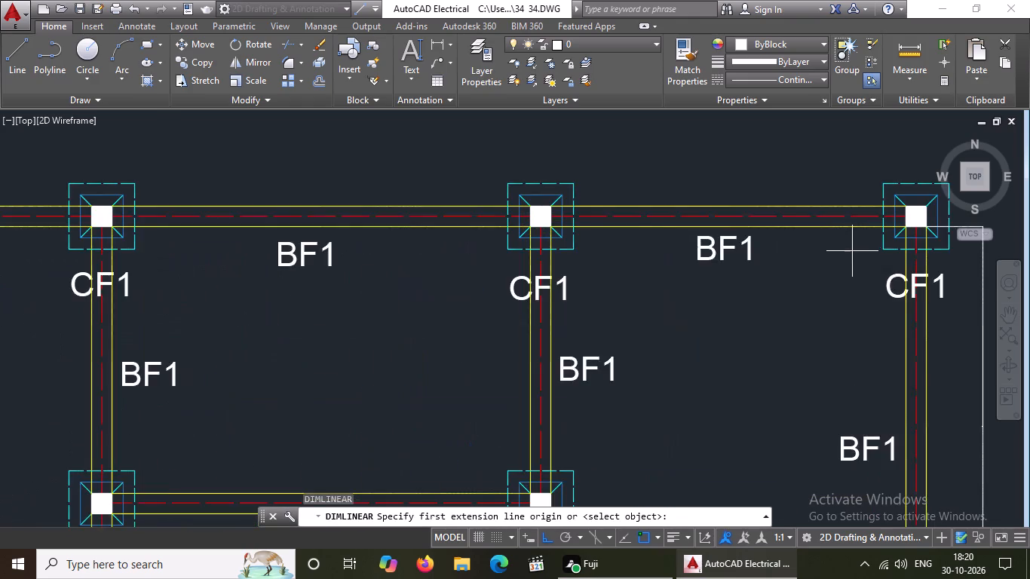
scroll(832, 256, down, 3)
scroll(855, 233, up, 2)
scroll(669, 302, up, 3)
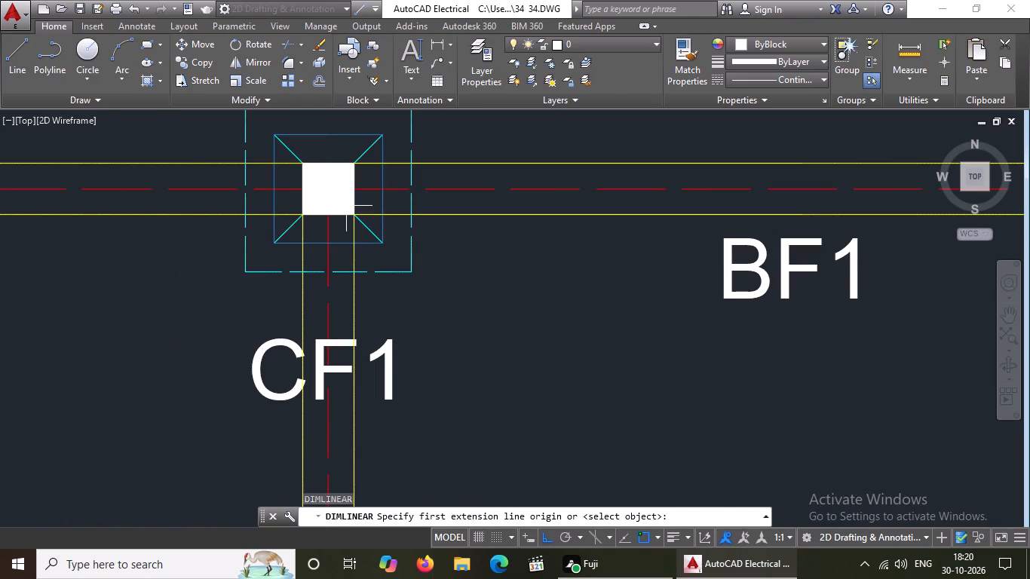
click(352, 215)
scroll(431, 214, down, 4)
scroll(576, 232, up, 3)
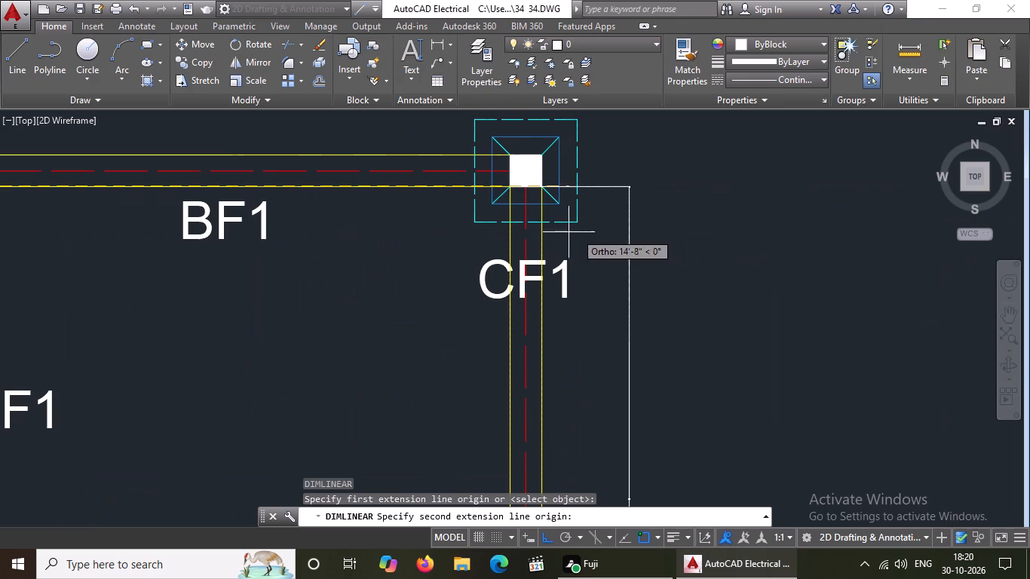
click(510, 183)
scroll(510, 190, down, 4)
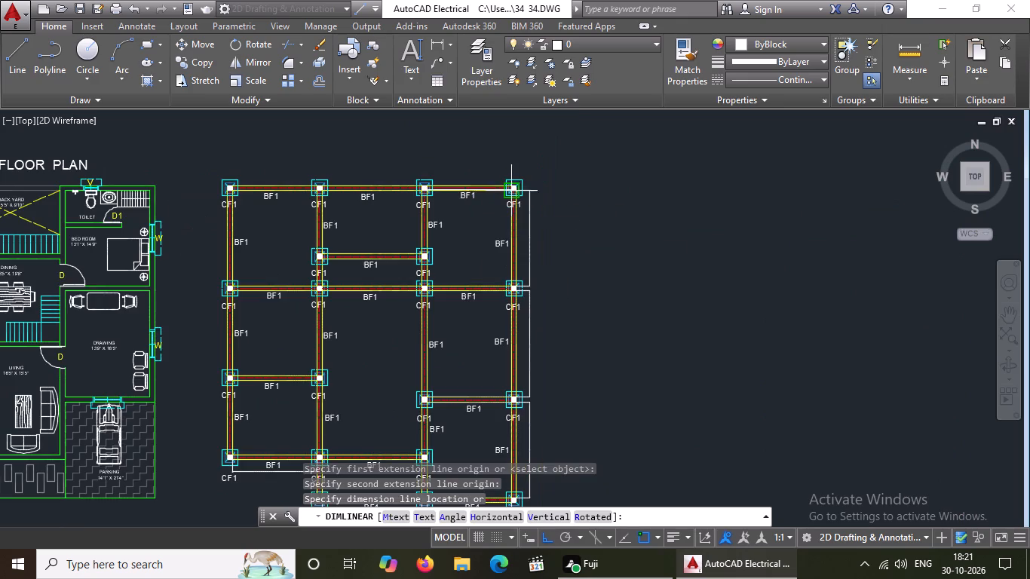
scroll(510, 167, up, 2)
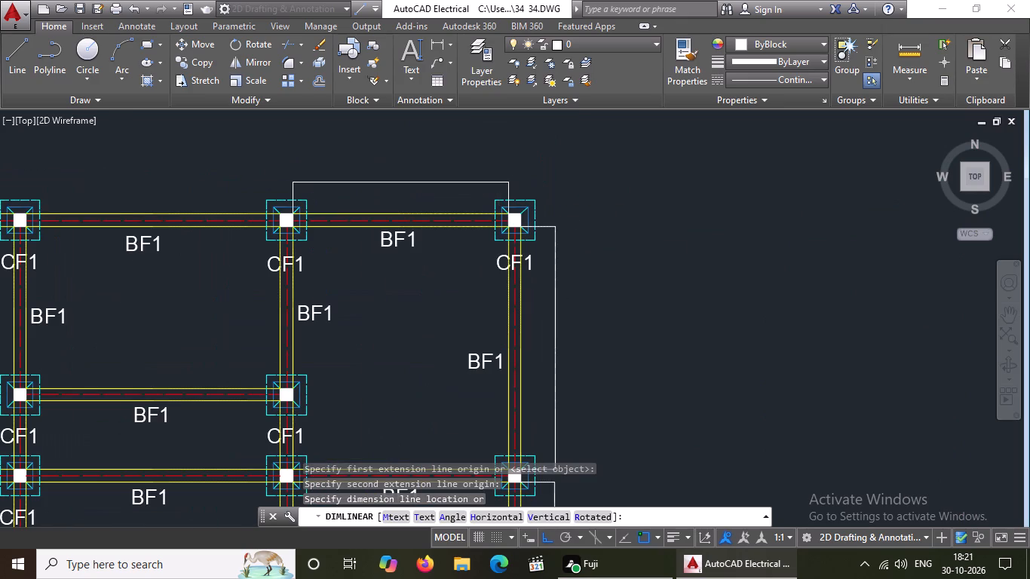
click(498, 182)
Add a horizontal linear dimension above the northern middle bay, between its columns' inner faces, in line with the northeastern bay's dimension.
scroll(513, 174, down, 3)
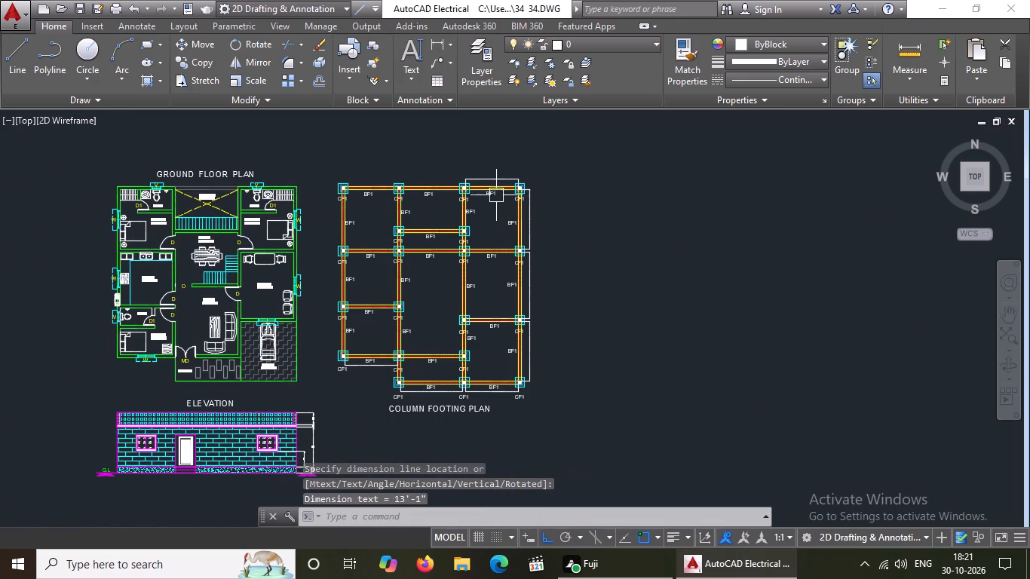
scroll(495, 195, up, 2)
text(DIMLIN)
key(Return)
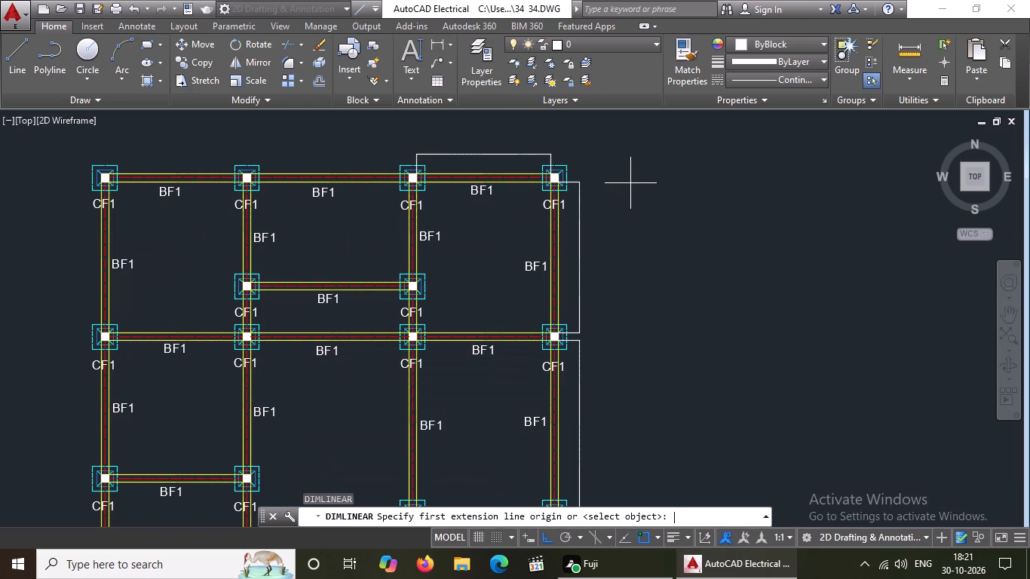
scroll(291, 173, up, 2)
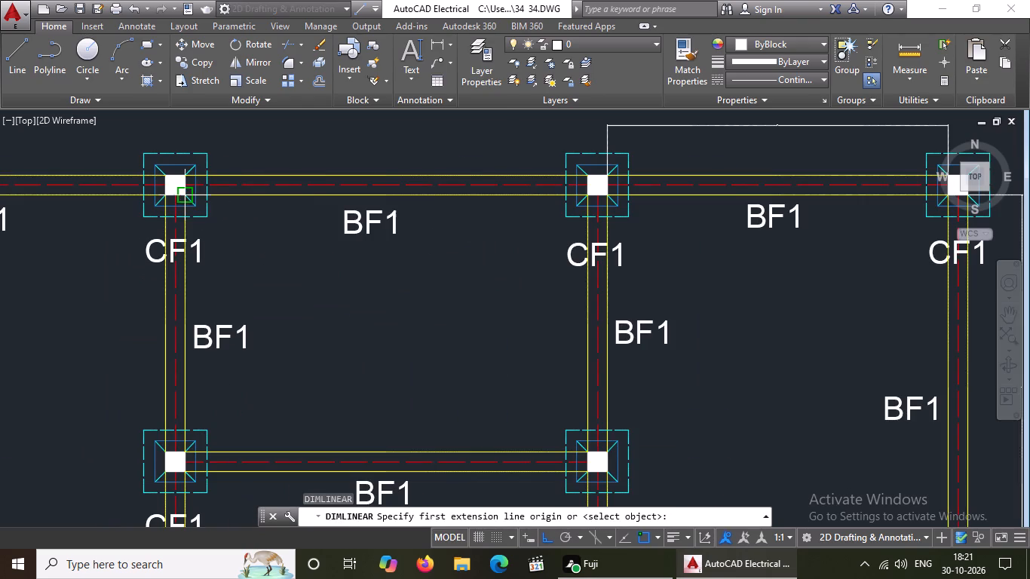
click(185, 203)
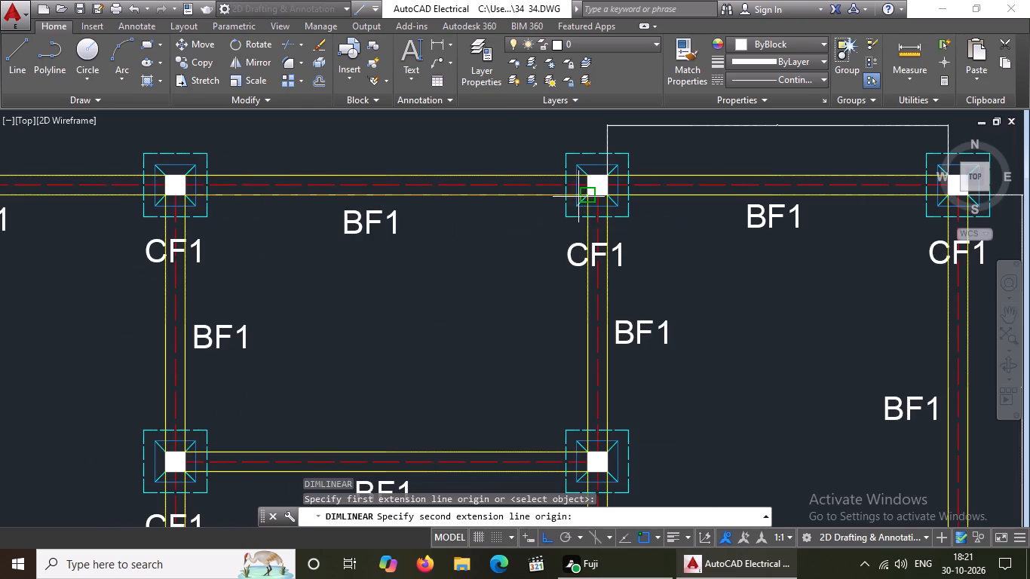
click(590, 198)
scroll(589, 203, down, 1)
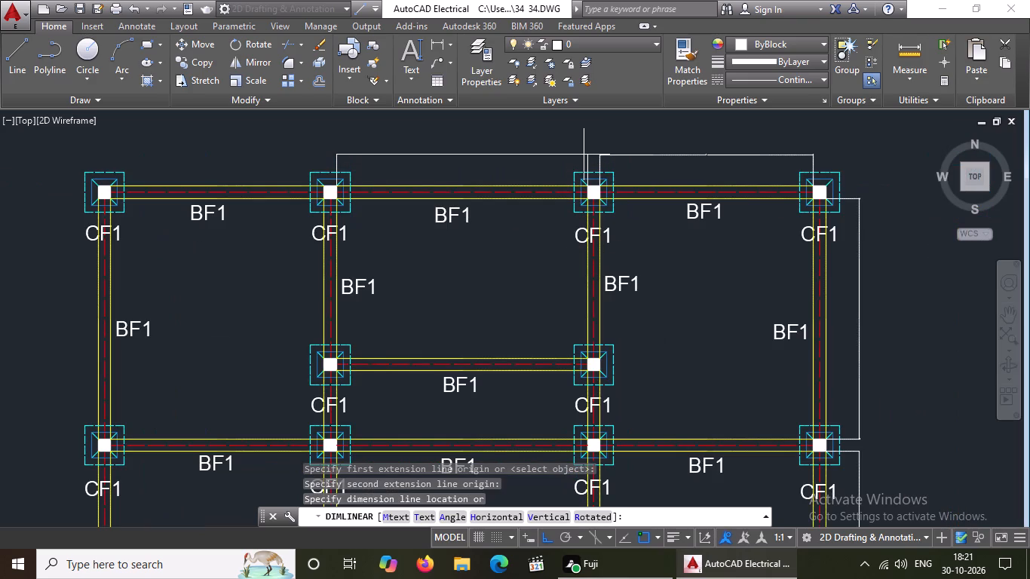
scroll(584, 156, up, 1)
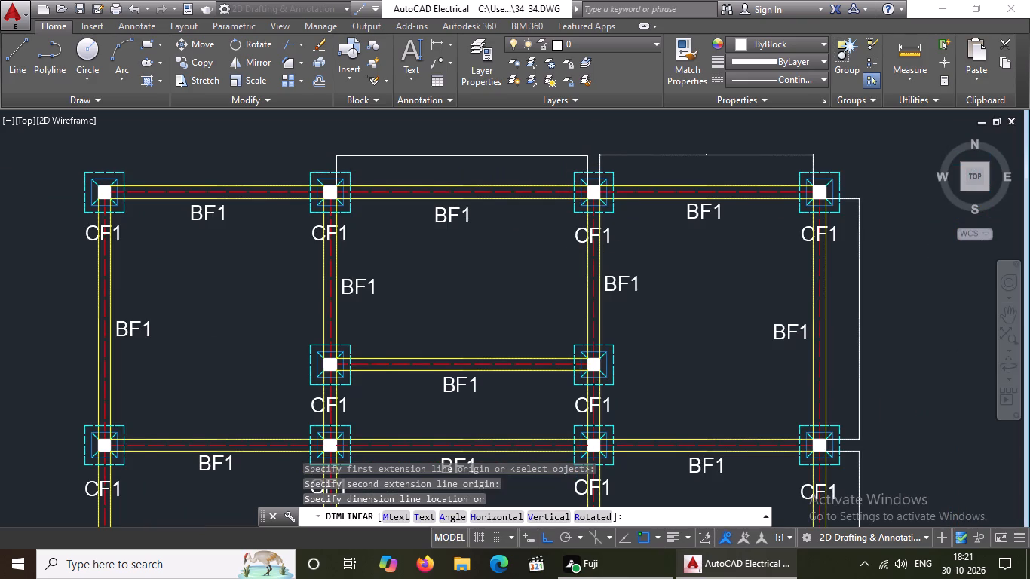
click(584, 154)
Add a horizontal linear dimension above the northwestern bay, between its columns' inner faces, in line with the adjacent northern dimension.
scroll(727, 173, down, 1)
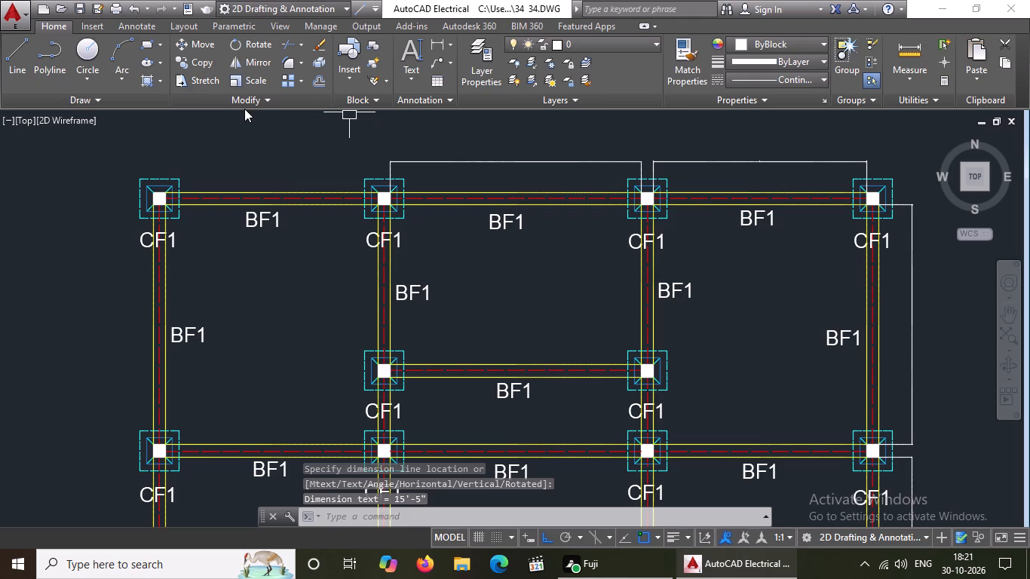
key(Escape)
text(DIMLIN)
key(Return)
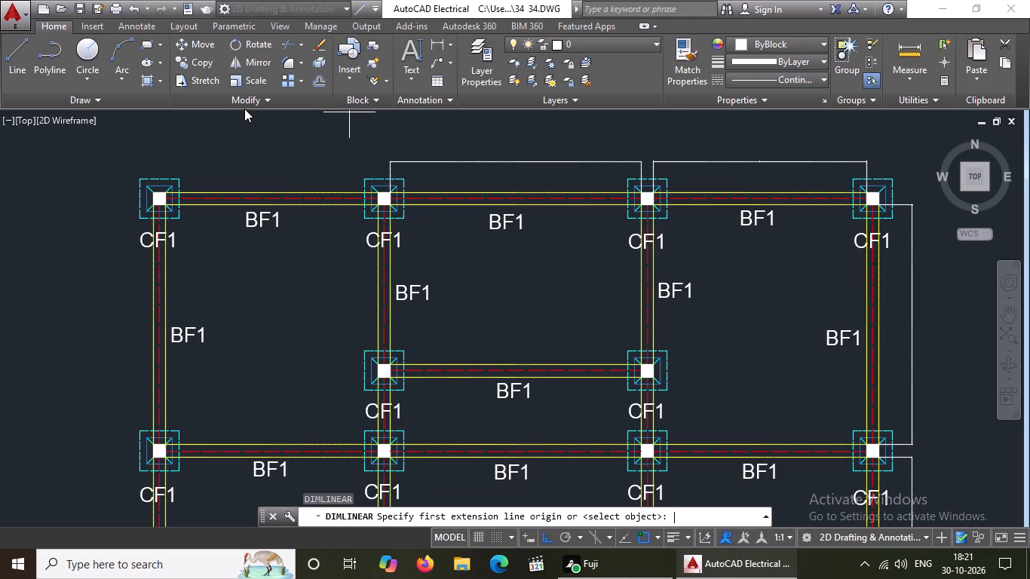
scroll(189, 161, up, 2)
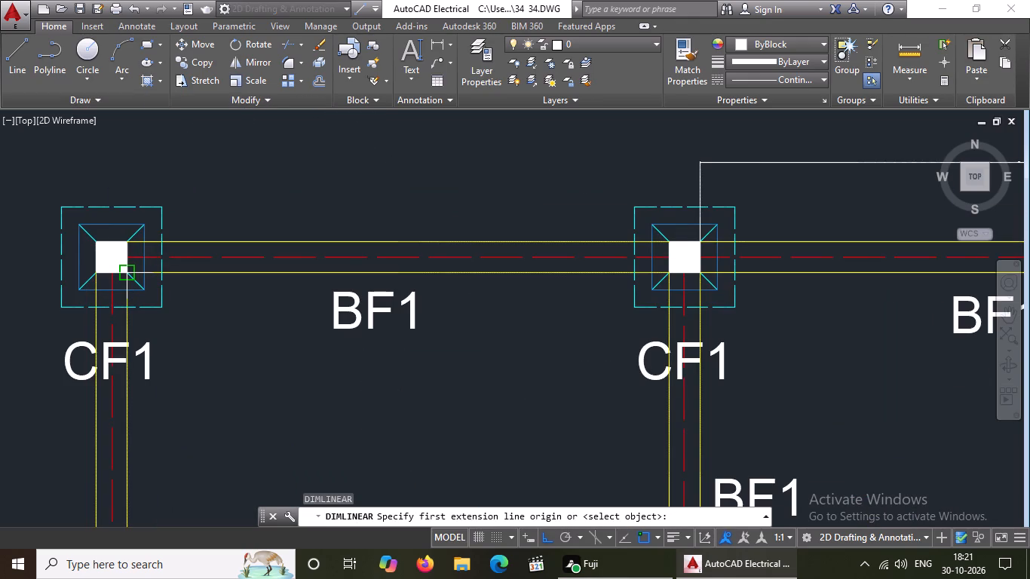
click(130, 271)
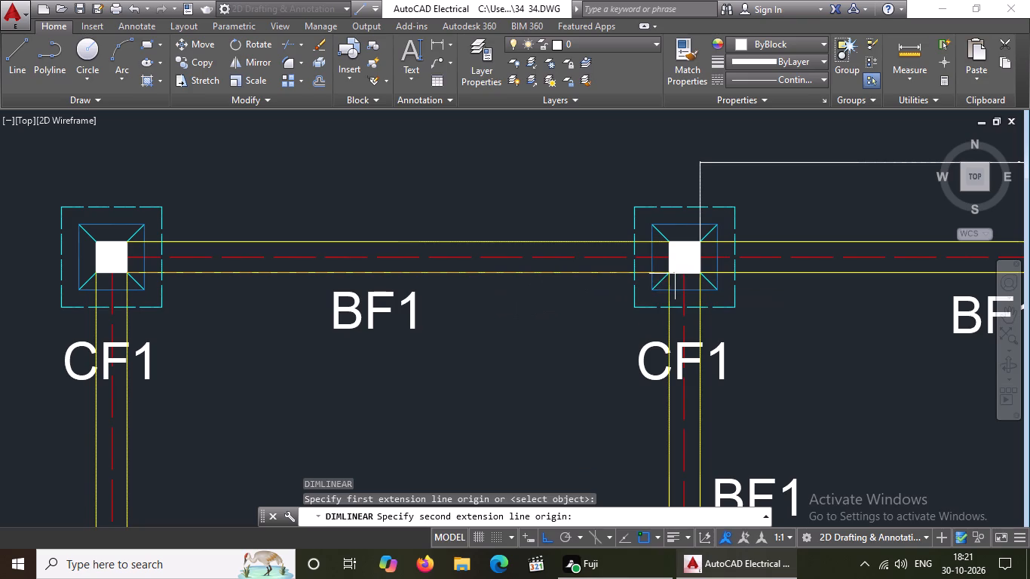
click(667, 270)
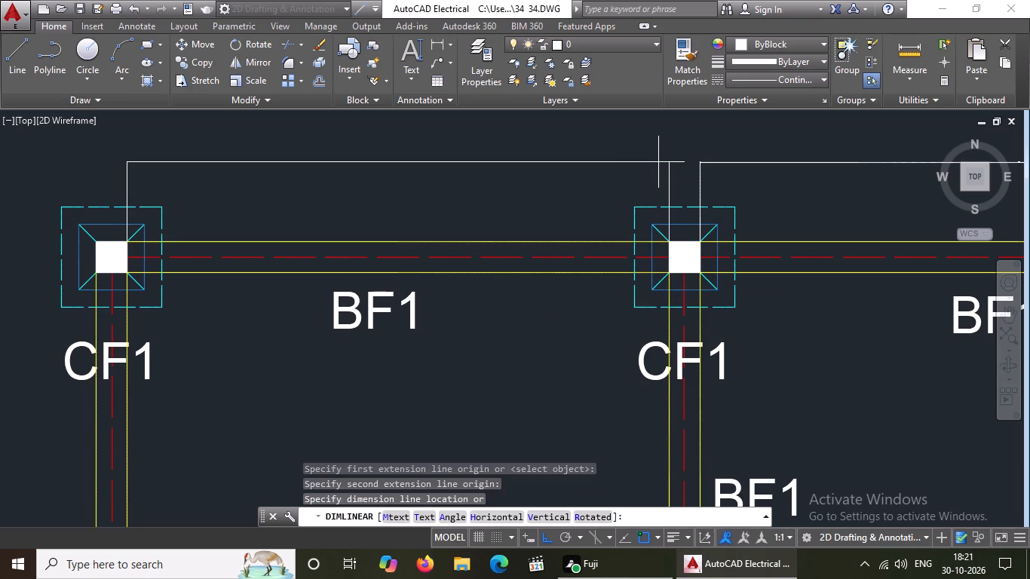
click(658, 161)
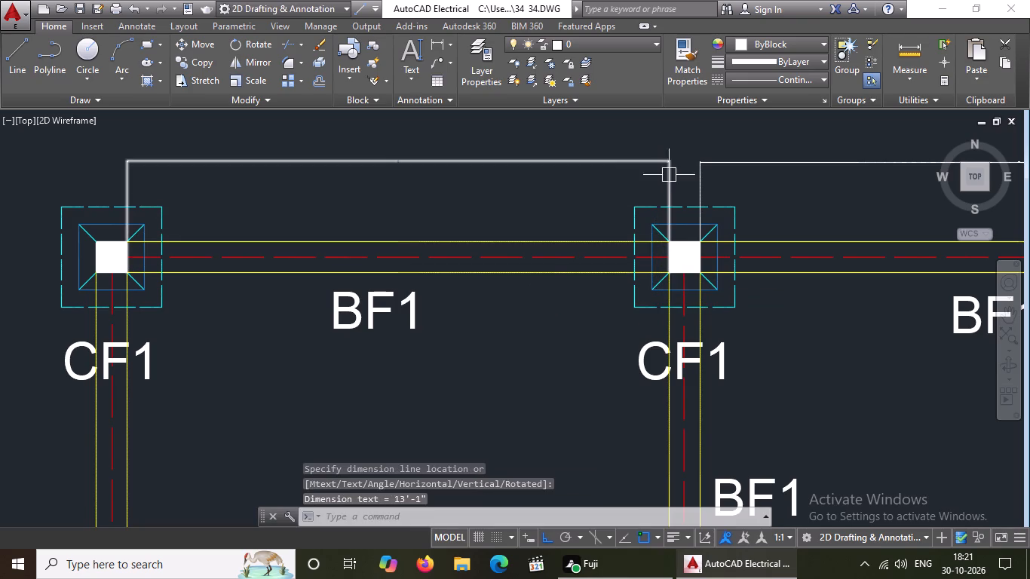
Add a vertical linear dimension outside the west edge for the northwestern bay, between the inner faces of its two western columns.
scroll(644, 207, down, 6)
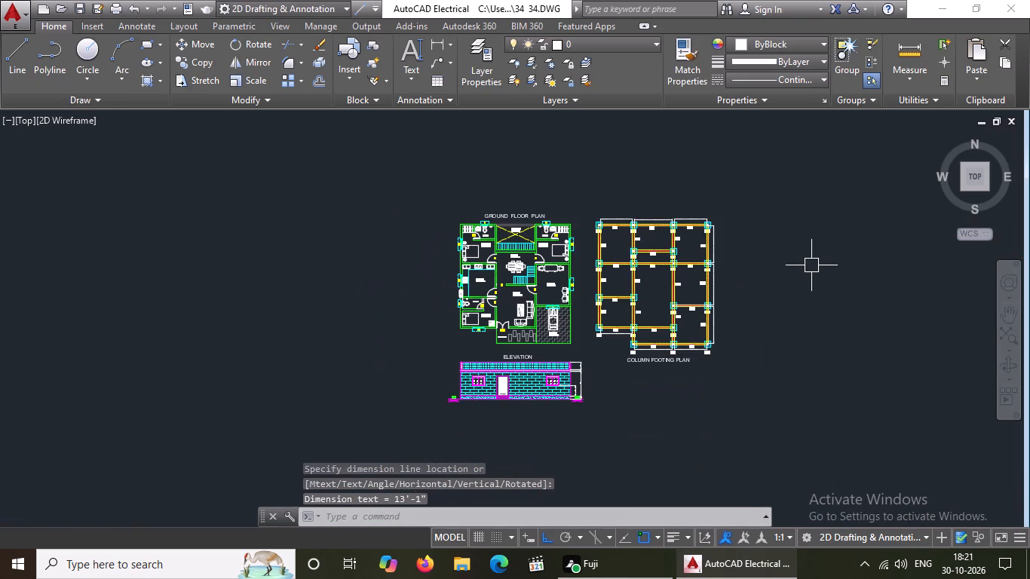
key(Escape)
text(DIMLIN)
key(Return)
scroll(630, 265, up, 1)
scroll(603, 197, up, 4)
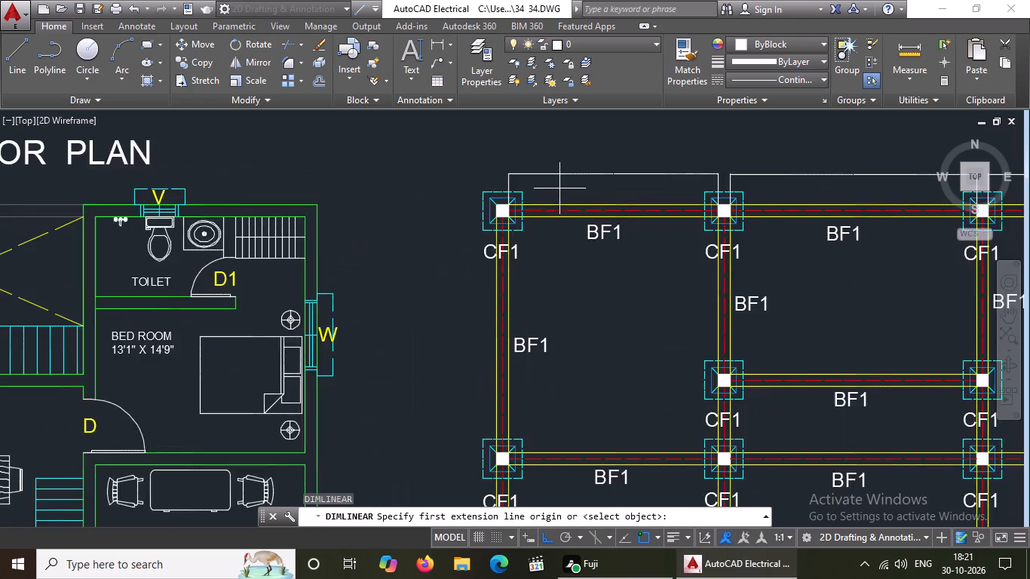
scroll(559, 188, up, 1)
click(429, 257)
scroll(439, 245, down, 2)
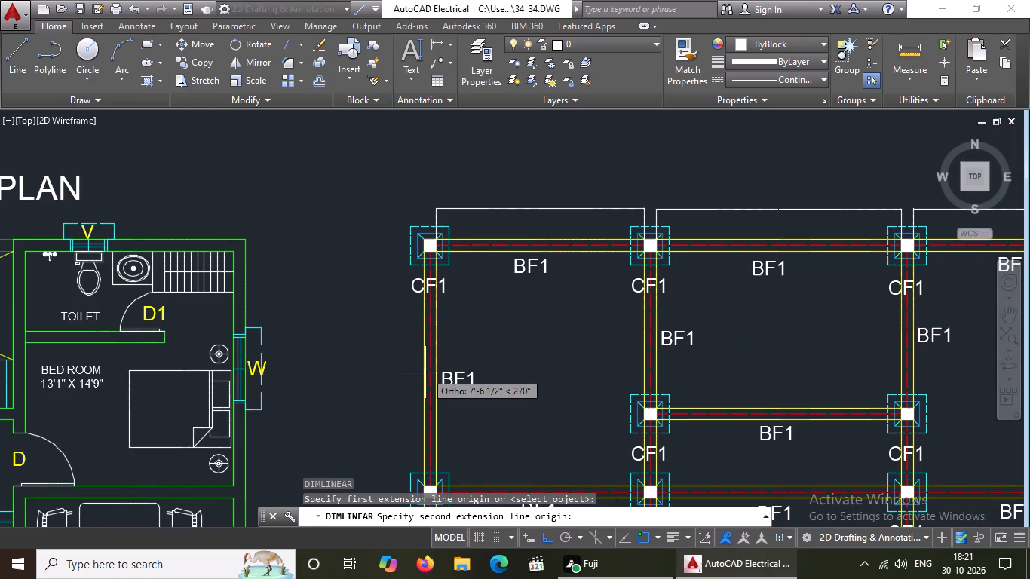
scroll(442, 326, down, 2)
scroll(437, 393, up, 3)
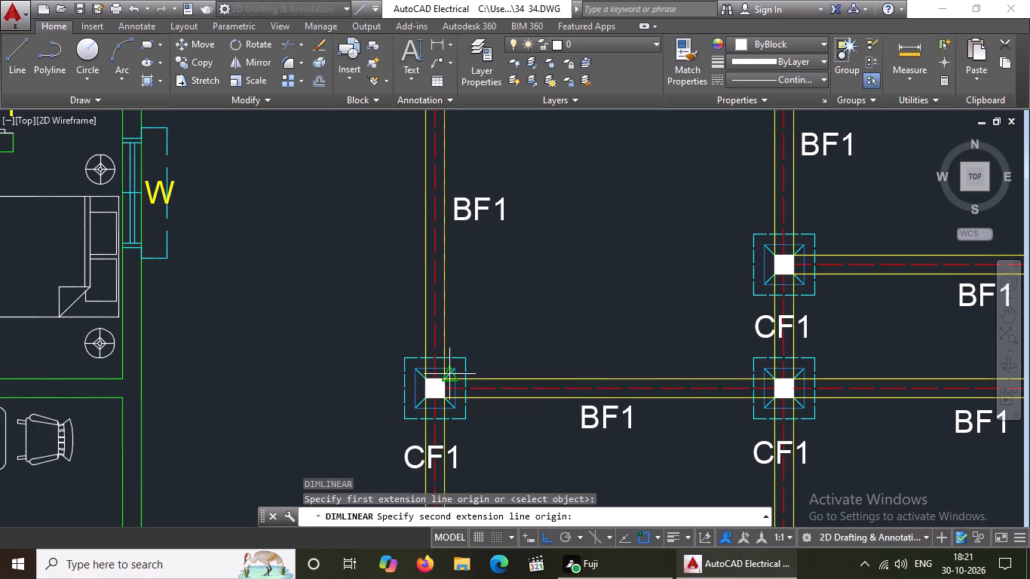
click(443, 382)
scroll(415, 388, down, 2)
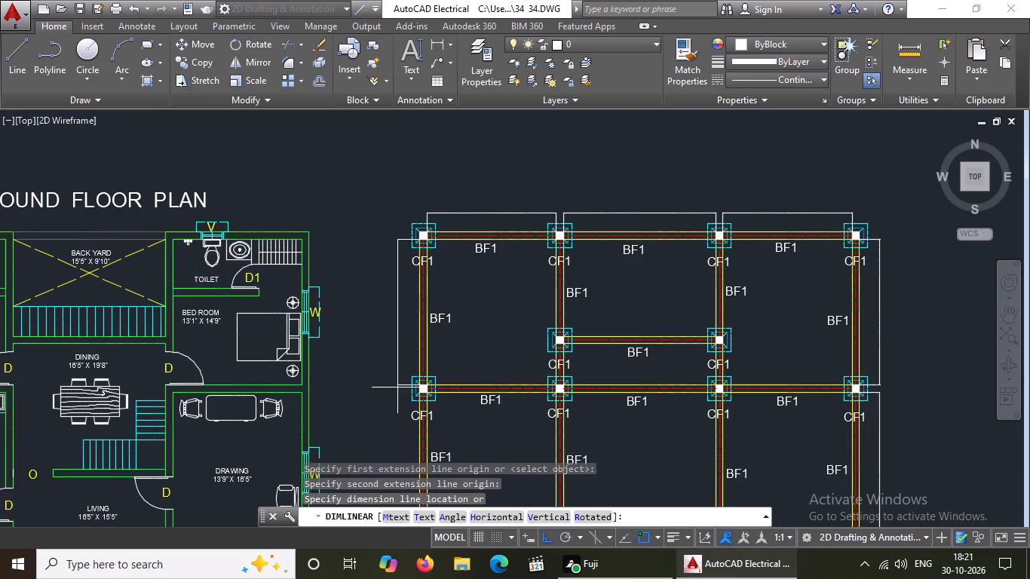
click(397, 388)
scroll(442, 351, down, 3)
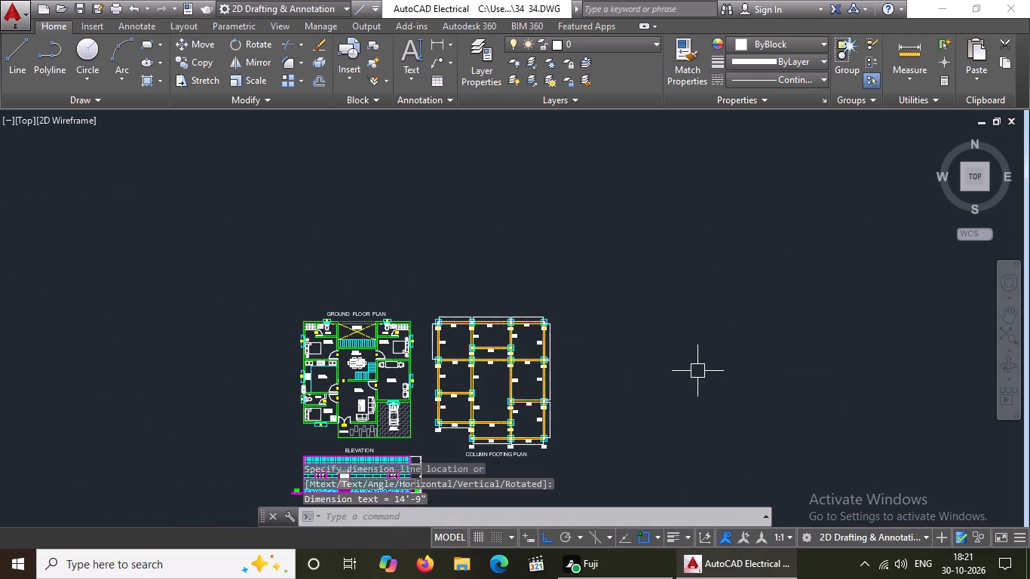
Add a vertical linear dimension outside the west edge for the middle western bay, between the inner faces of its two western columns.
key(Escape)
text(DIMLIN)
key(Return)
scroll(461, 410, up, 1)
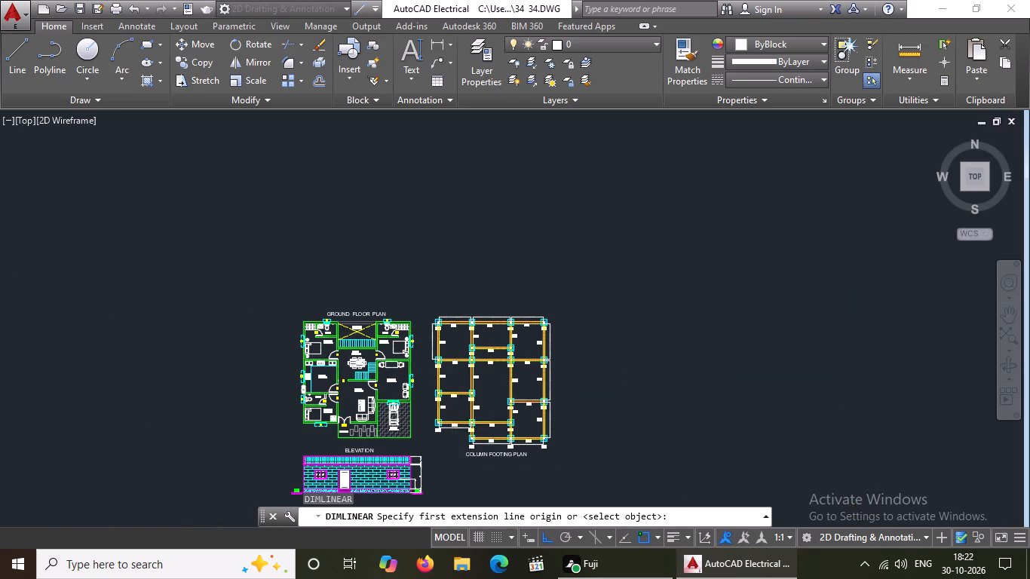
scroll(404, 319, up, 4)
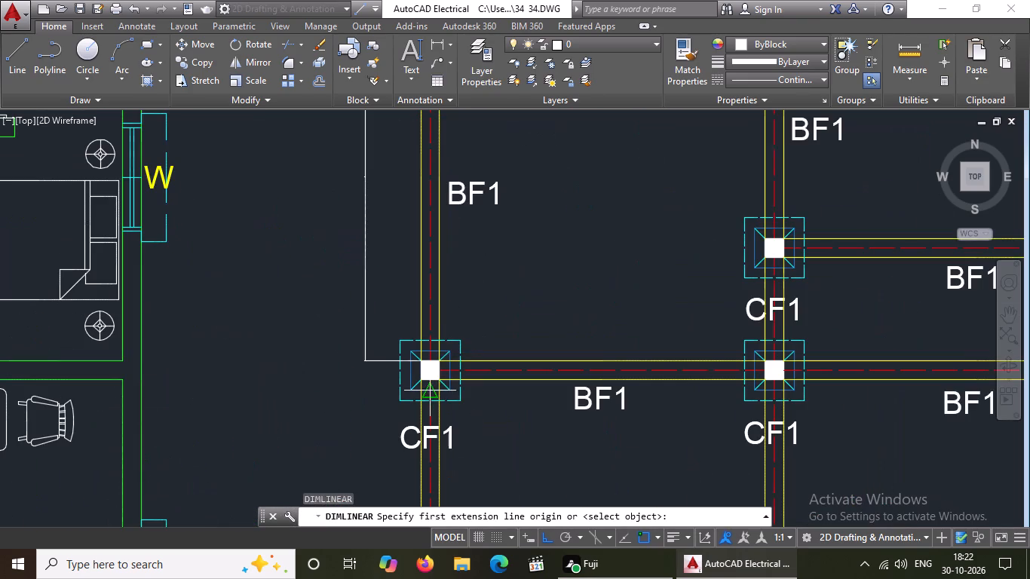
click(446, 381)
scroll(513, 276, down, 2)
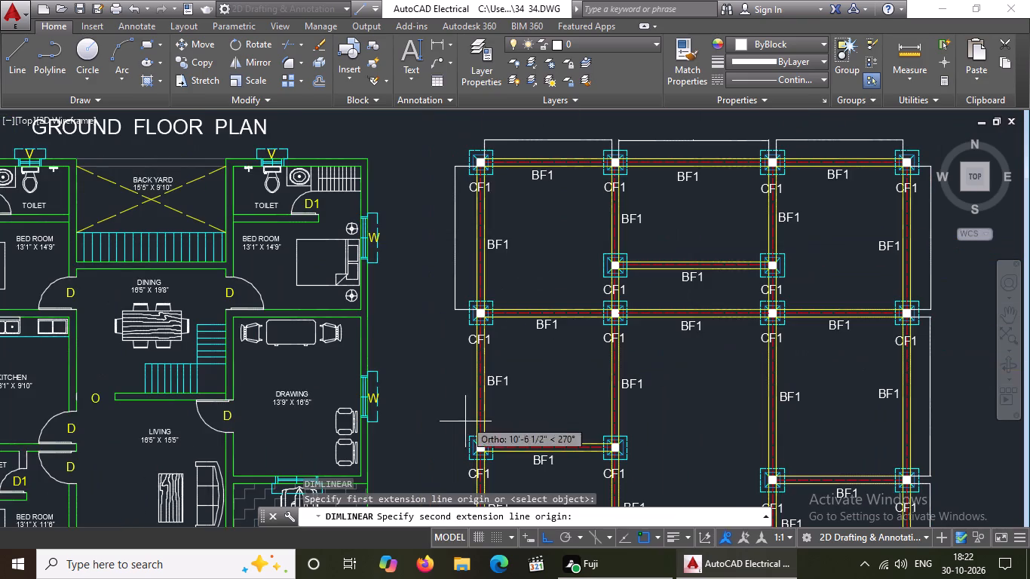
scroll(495, 467, up, 3)
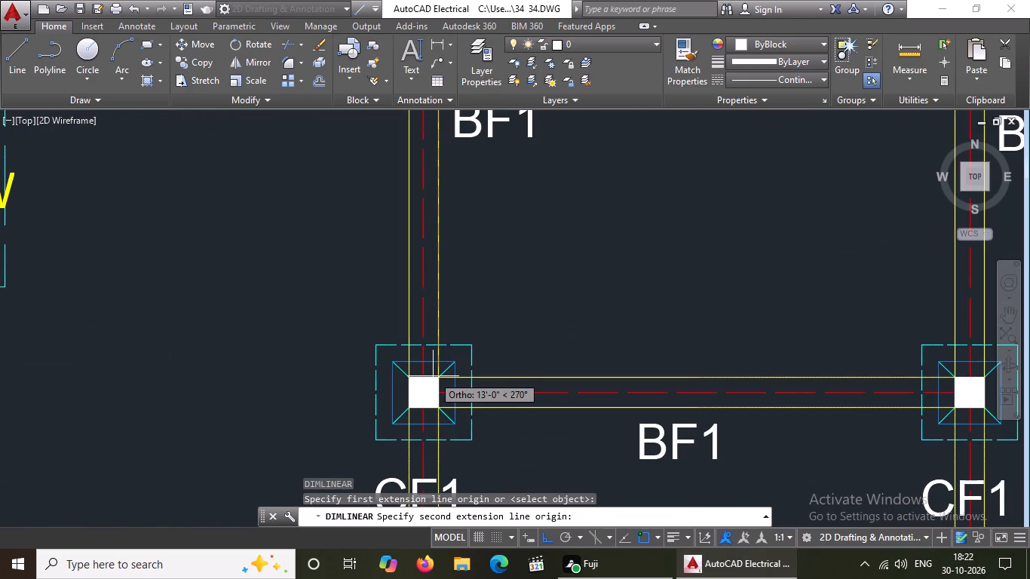
click(443, 370)
scroll(391, 381, down, 3)
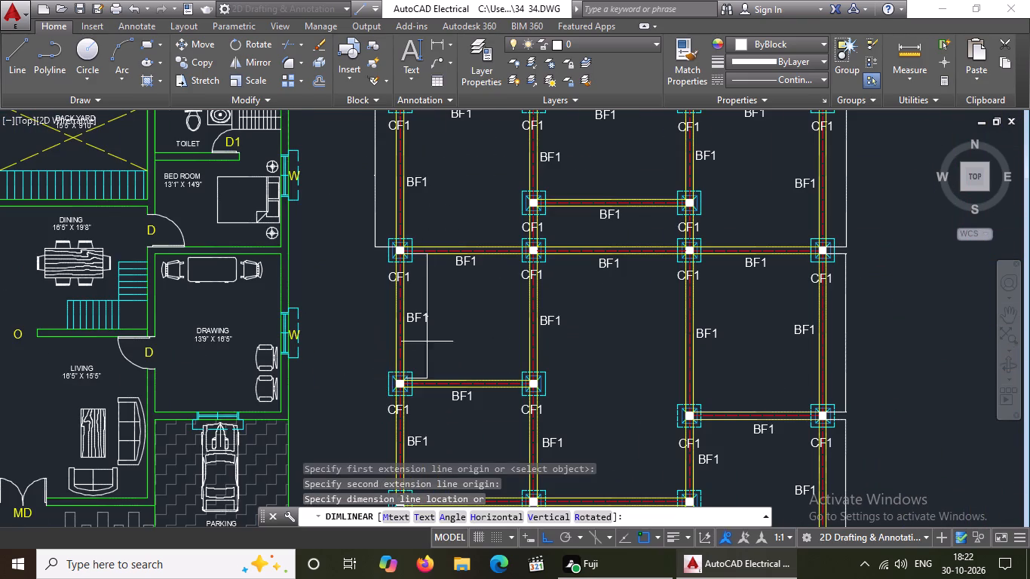
click(376, 357)
scroll(376, 361, down, 3)
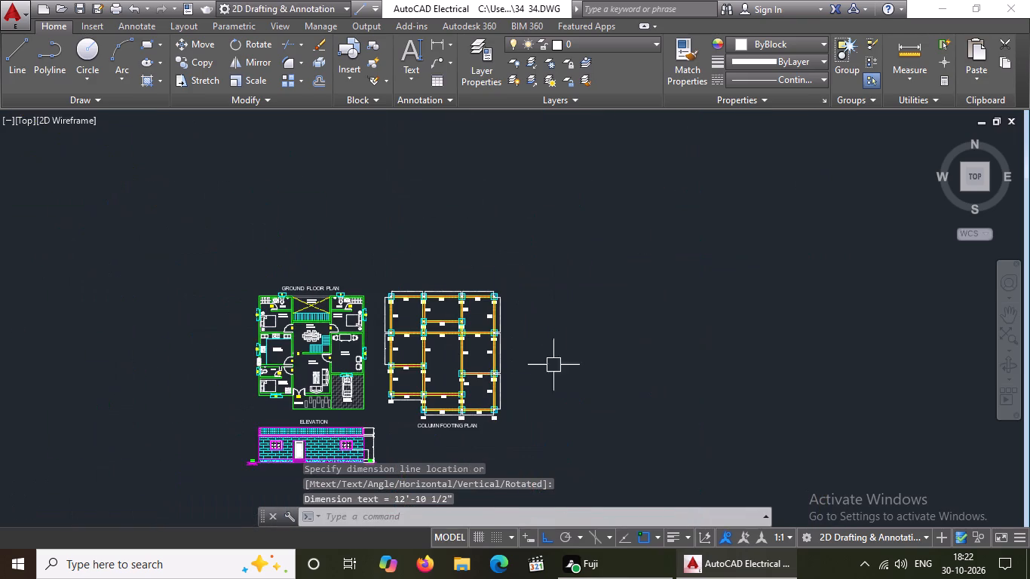
Add a vertical linear dimension outside the west edge for the southwestern bay, between its columns' inner faces, in line with the western dimension above.
key(Escape)
text(DIMLIN)
key(Return)
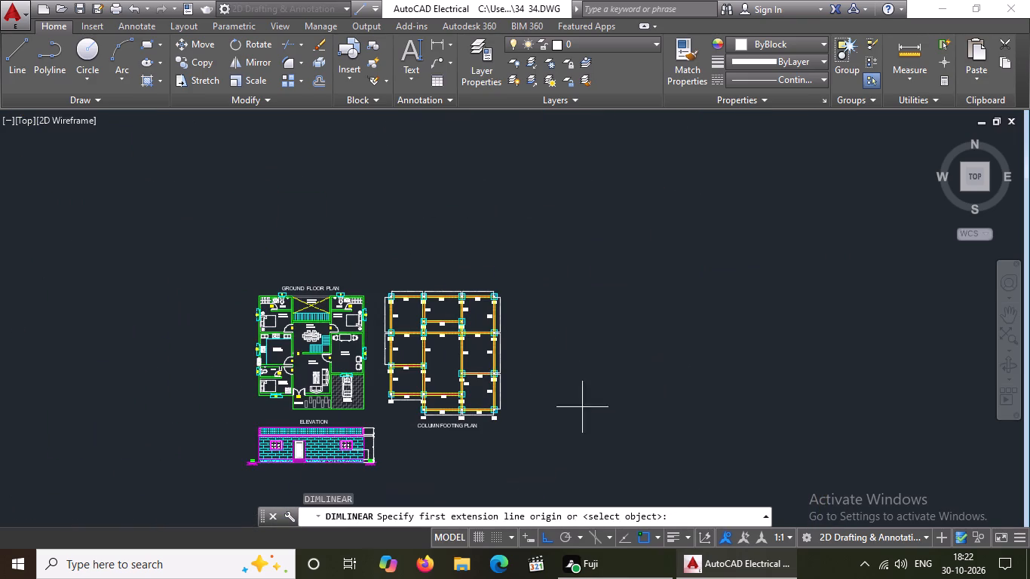
scroll(385, 363, up, 5)
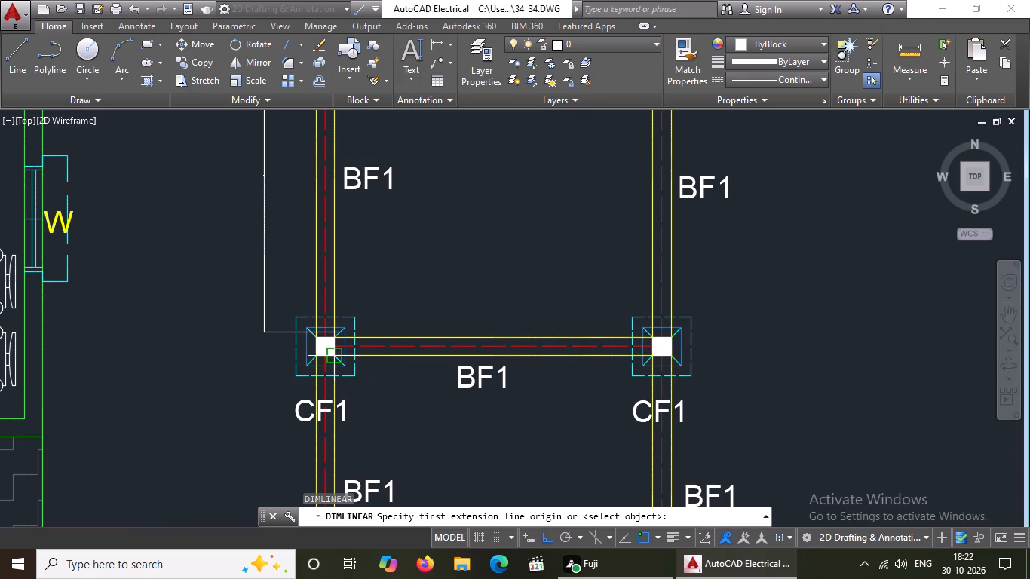
click(334, 352)
scroll(341, 340, down, 3)
scroll(336, 422, up, 4)
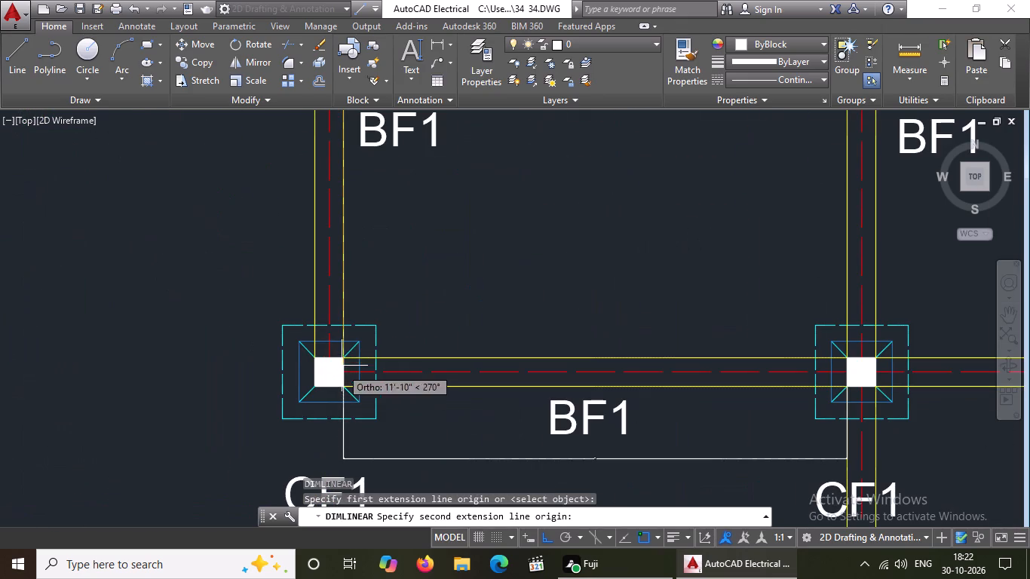
click(344, 357)
scroll(281, 376, down, 3)
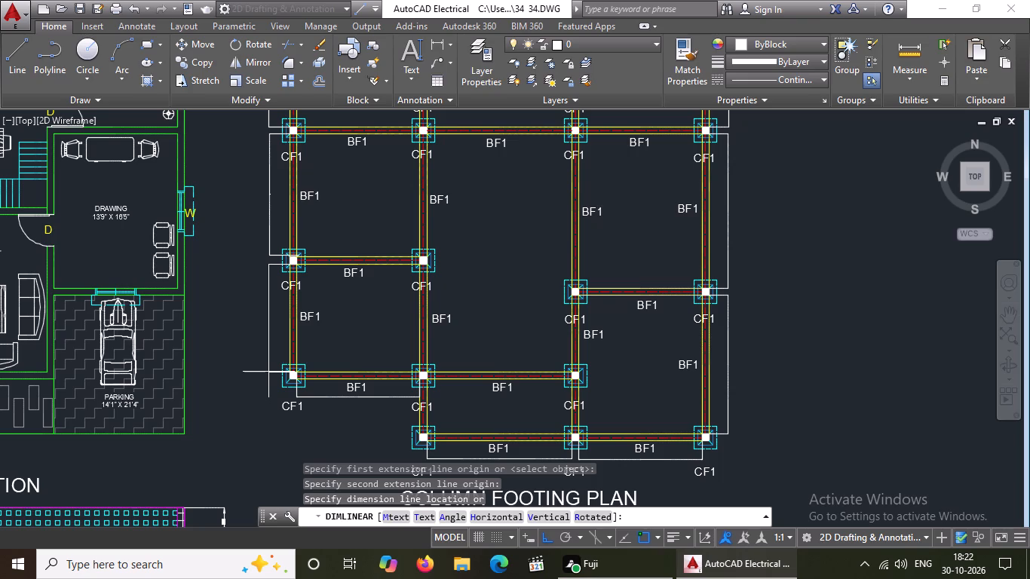
click(268, 369)
scroll(344, 366, down, 2)
key(Escape)
Set the arrow size of the horizontal dimension beneath the southwestern bay to 10" in its properties.
scroll(366, 395, up, 3)
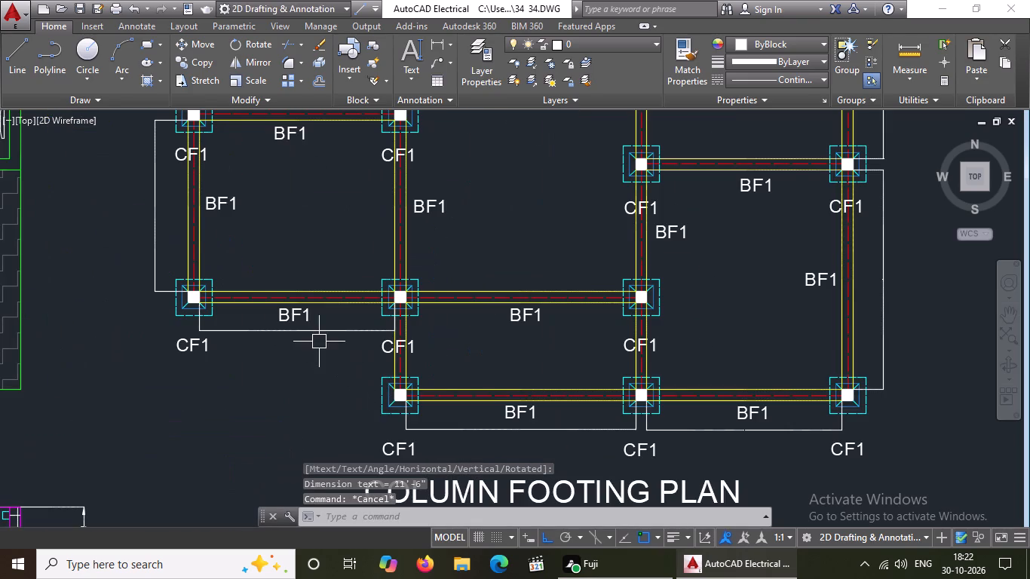
click(320, 332)
right_click(314, 407)
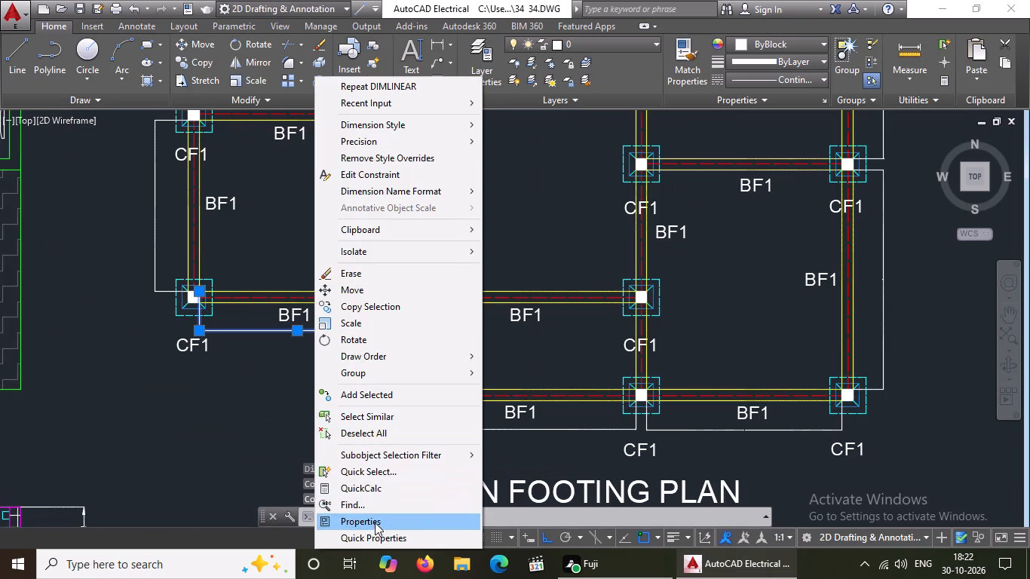
click(375, 522)
click(149, 394)
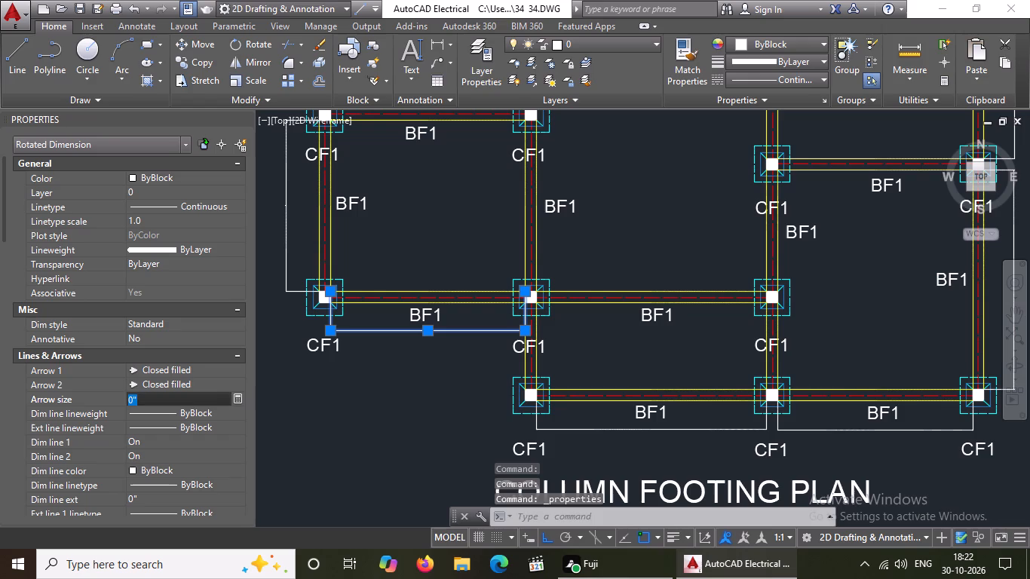
key(BackSpace)
key(BackSpace)
key(1)
key(0)
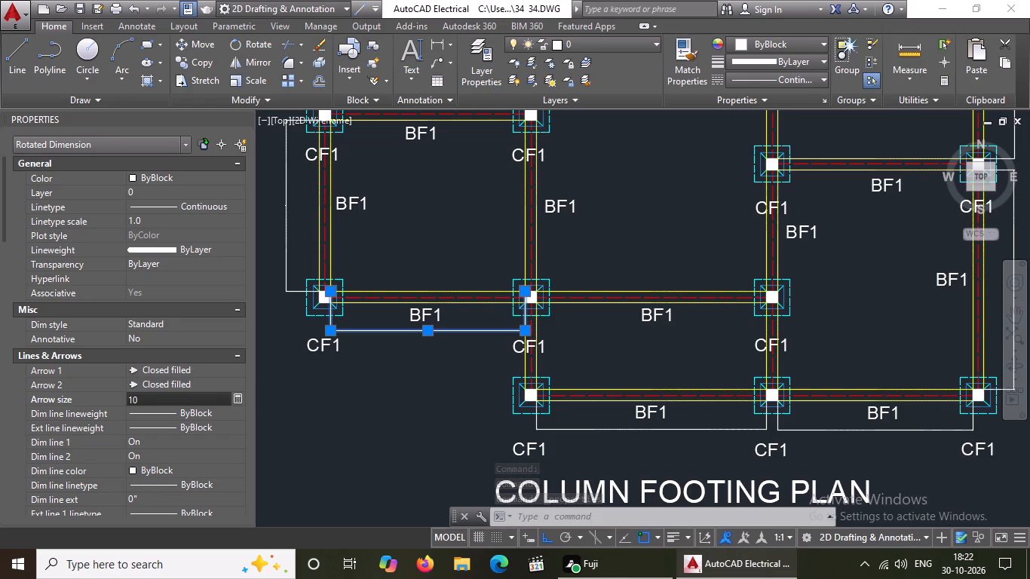
key(shift+quotedbl)
key(Return)
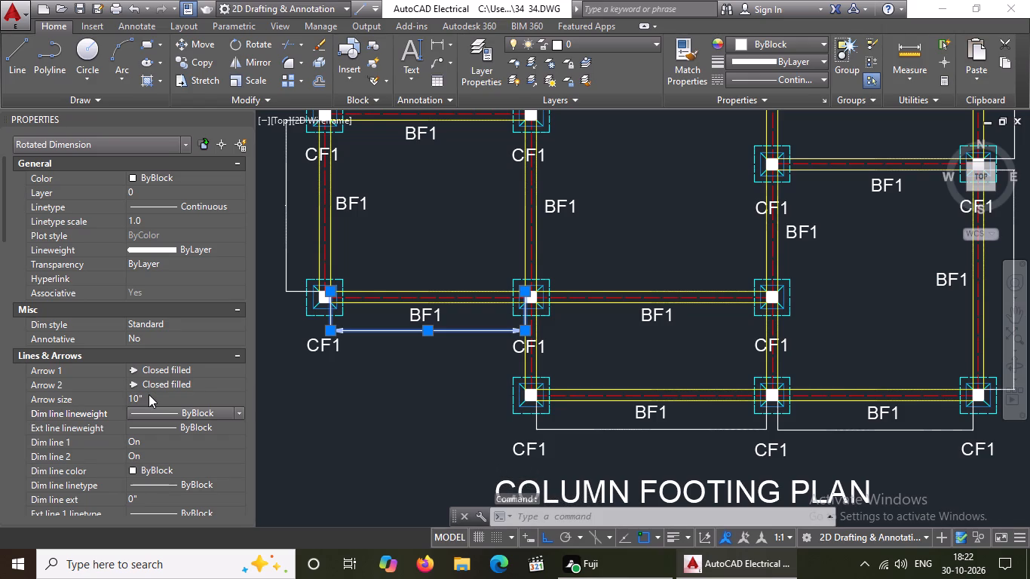
Reduce the arrow size of the southwestern bay's horizontal dimension to 8".
click(158, 400)
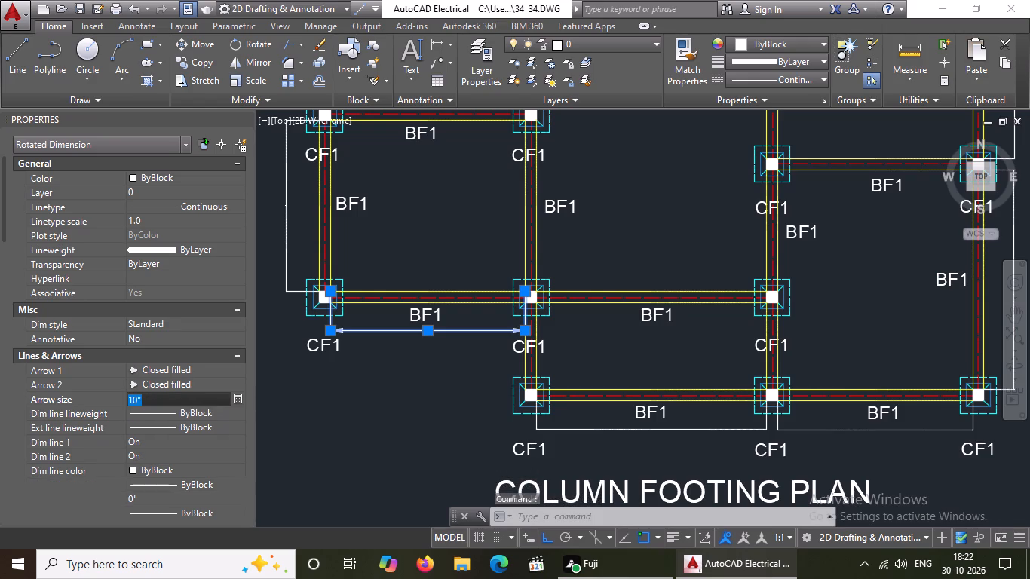
key(BackSpace)
key(BackSpace)
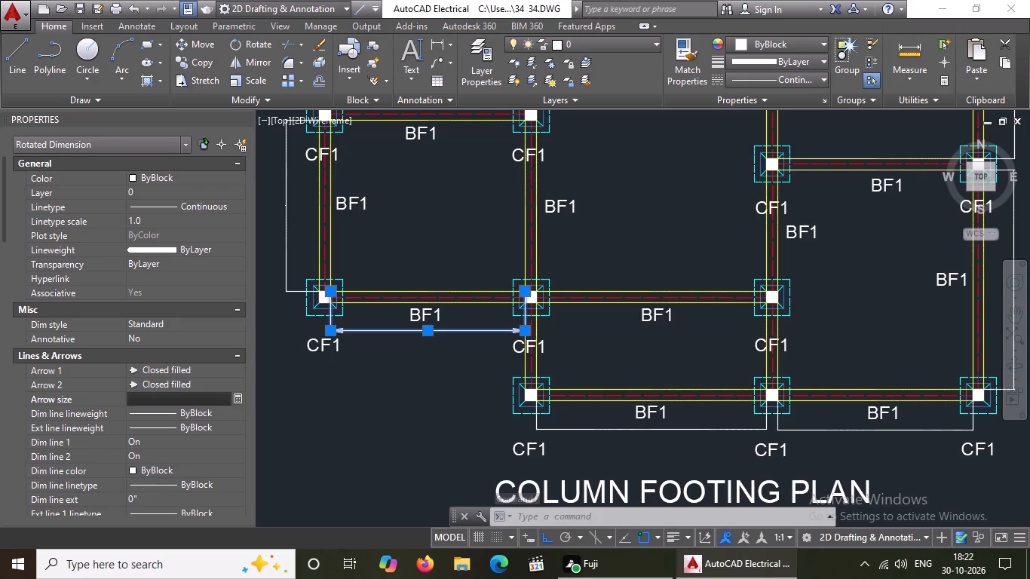
key(8)
key(shift+quotedbl)
key(Return)
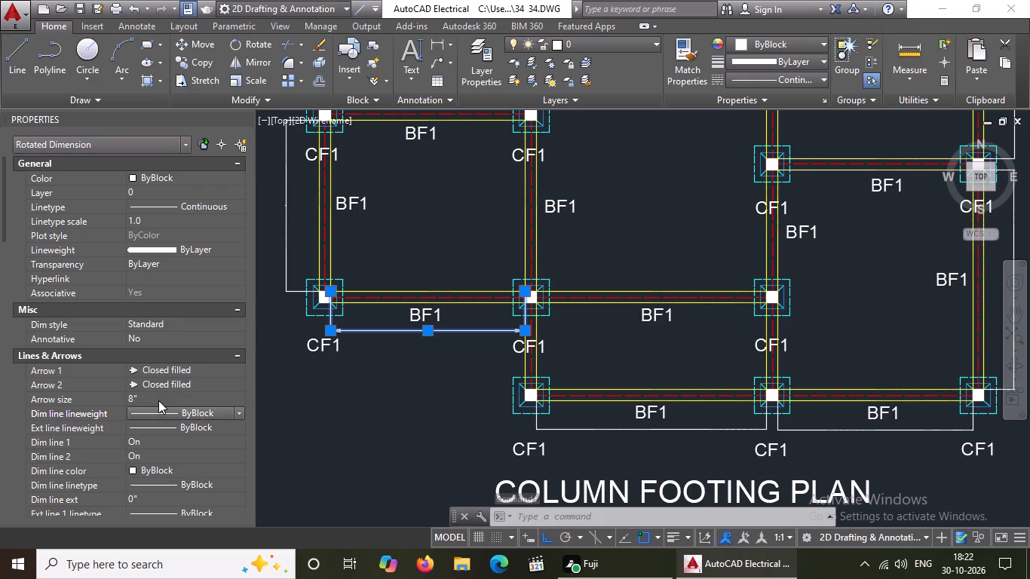
Set the text height of the southwestern bay's horizontal dimension to 6" and deselect it.
scroll(157, 369, down, 3)
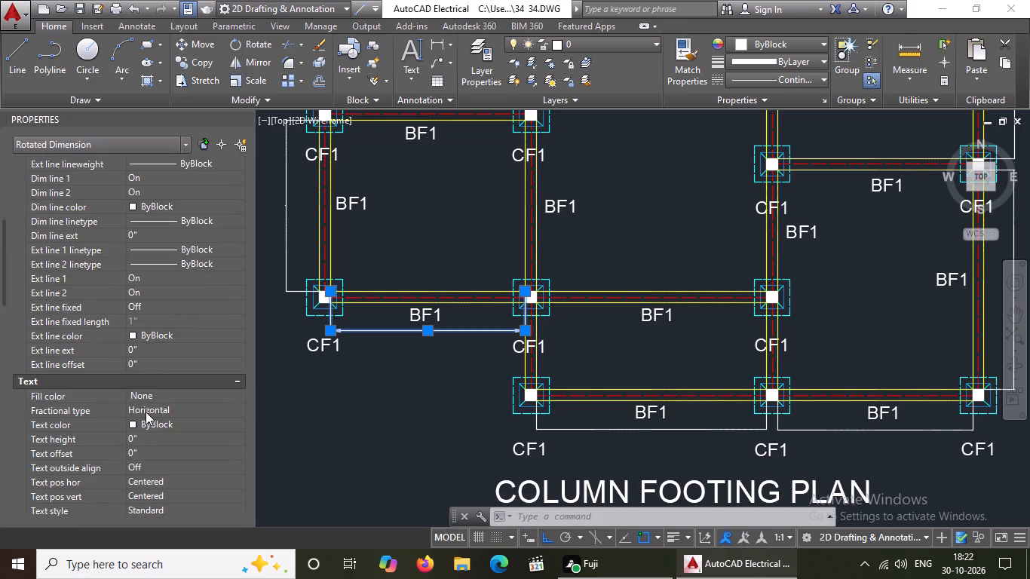
click(152, 433)
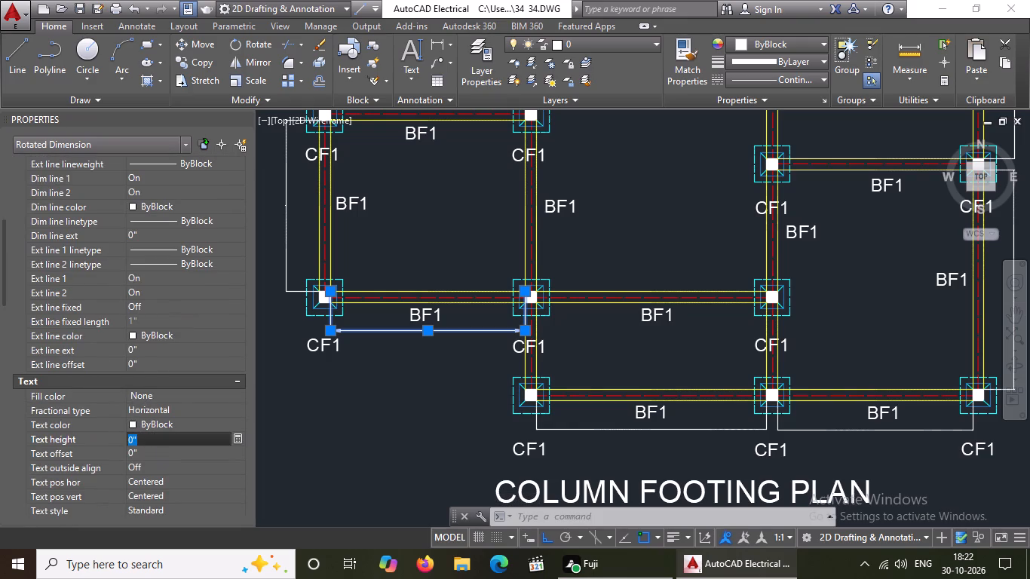
key(BackSpace)
key(BackSpace)
key(6)
key(shift+quotedbl)
key(Return)
key(Escape)
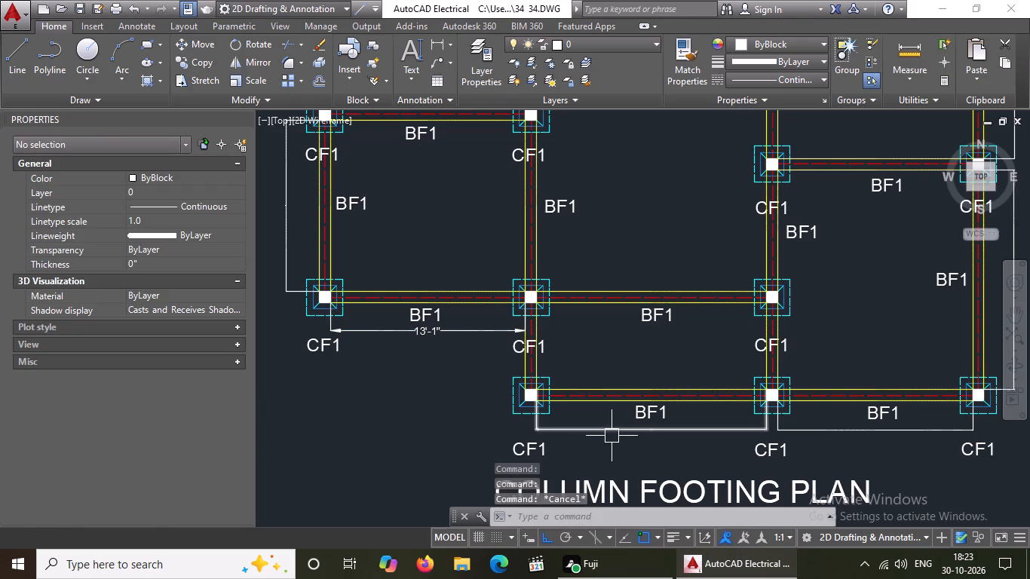
Set the arrow size of the horizontal dimension beneath the southern middle bay to 8".
click(611, 423)
click(591, 436)
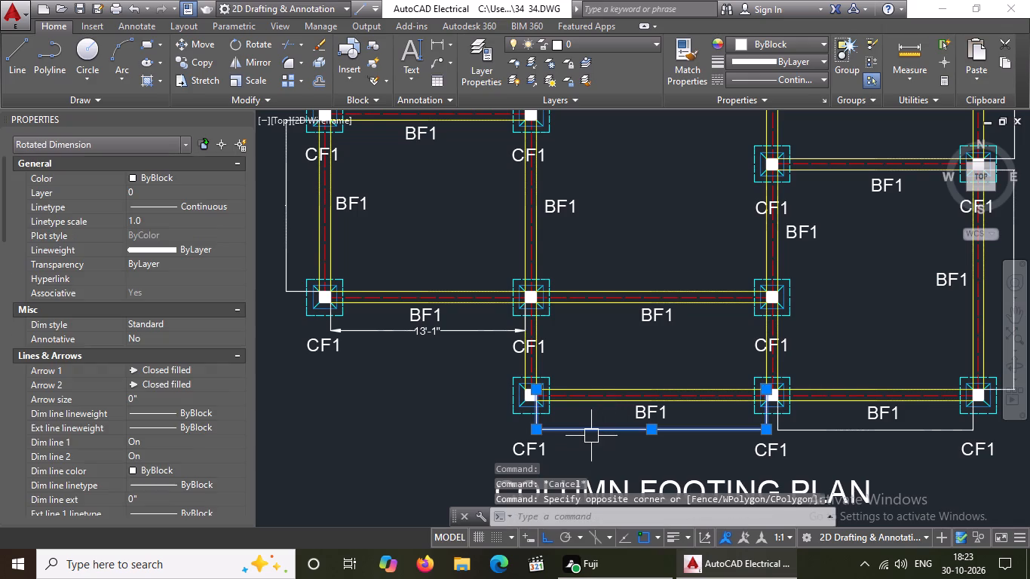
click(165, 398)
key(BackSpace)
key(BackSpace)
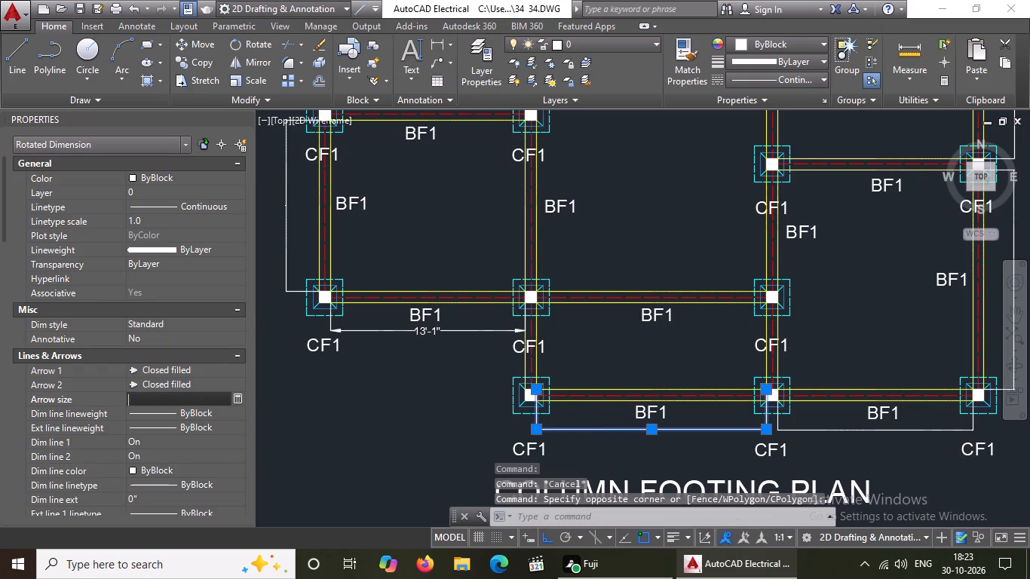
key(6)
key(BackSpace)
key(BackSpace)
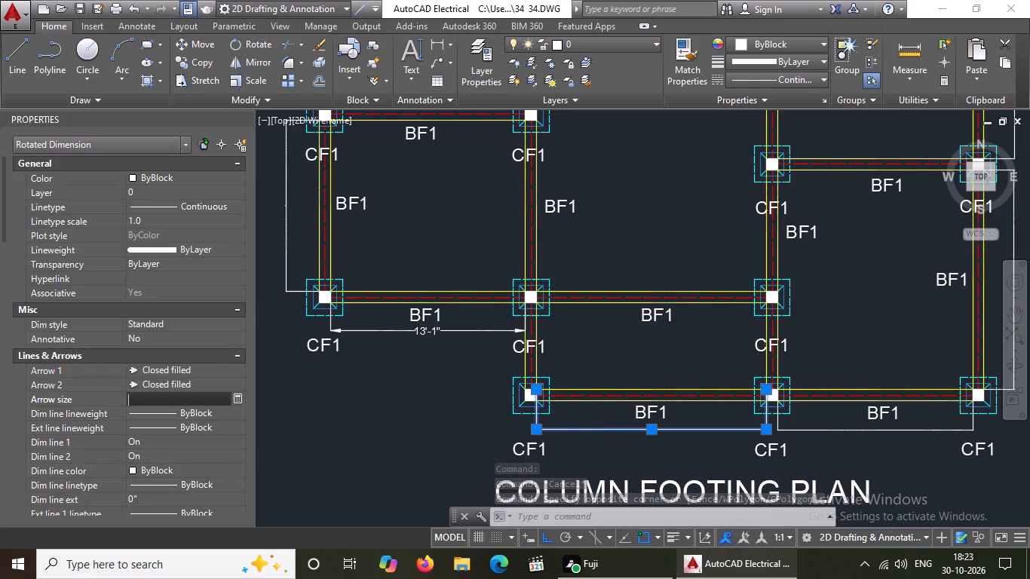
key(8)
key(shift+quotedbl)
key(Return)
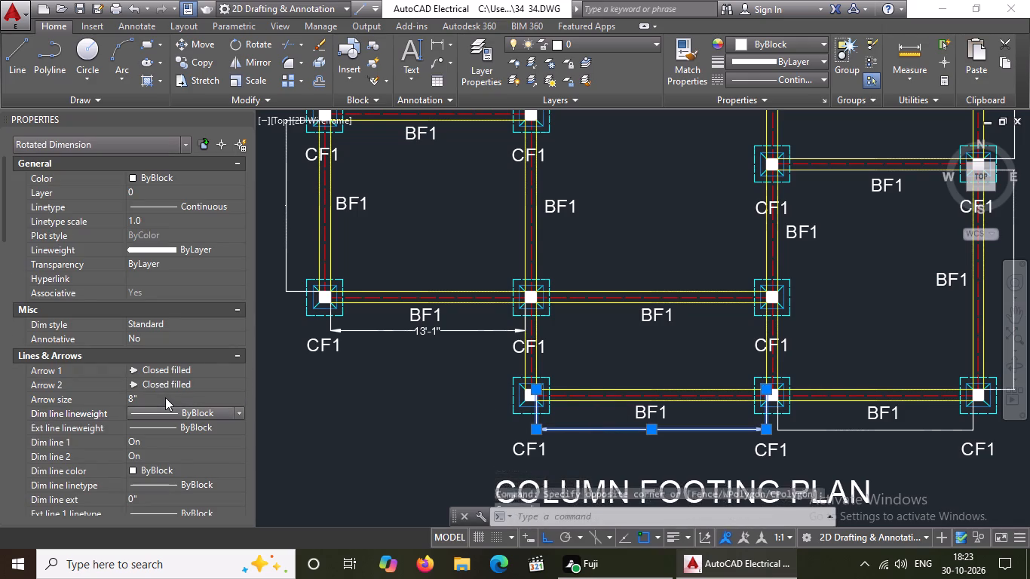
Set the text height of the southern middle bay's horizontal dimension to 6" and deselect it.
scroll(165, 397, down, 3)
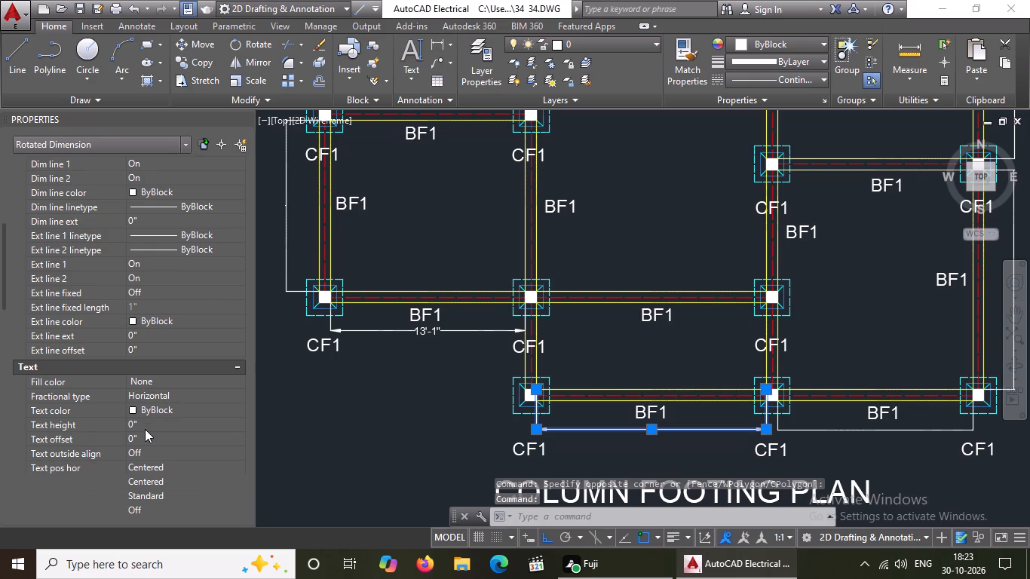
click(146, 428)
key(BackSpace)
key(BackSpace)
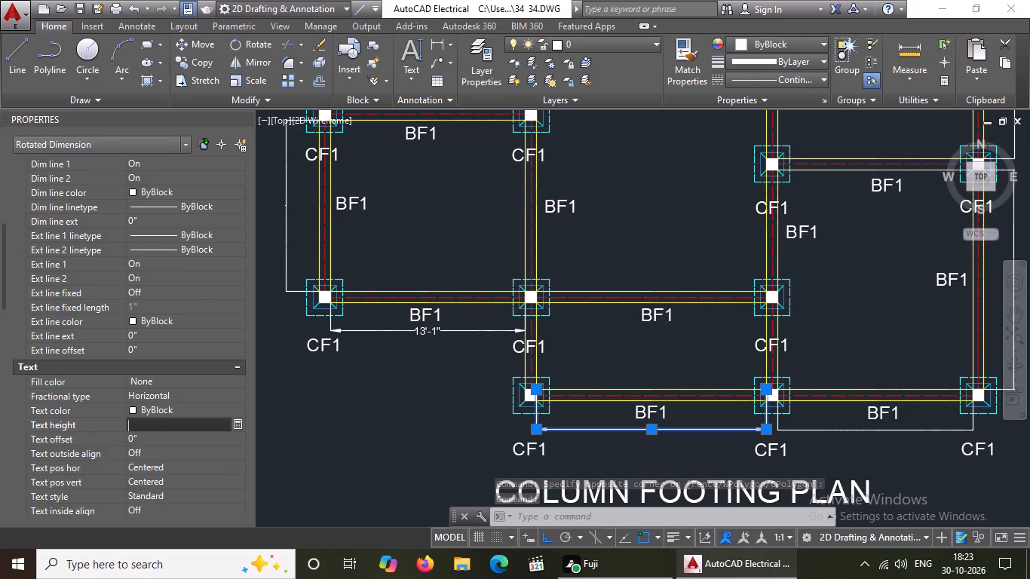
key(6)
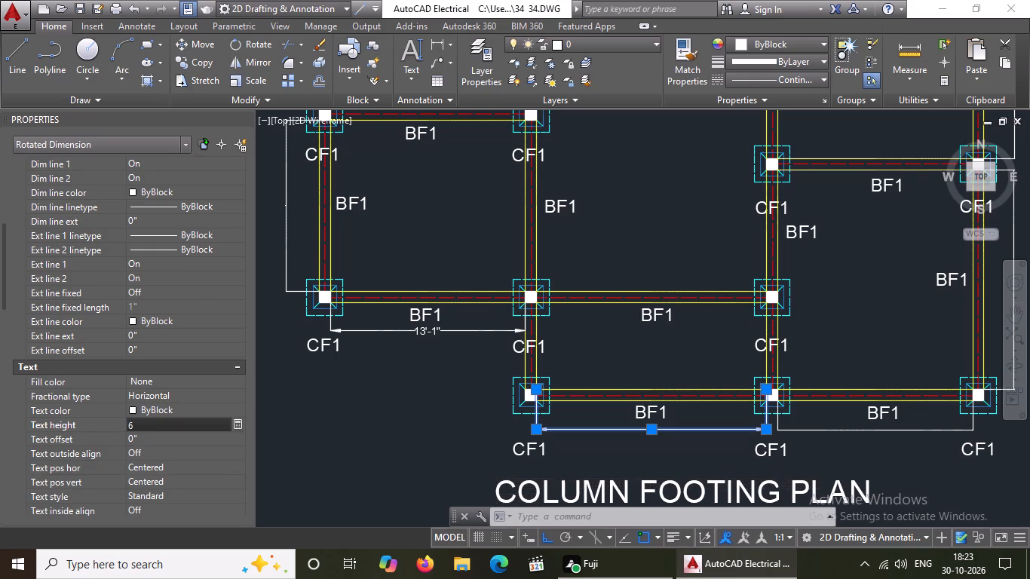
key(shift+quotedbl)
key(Return)
key(Escape)
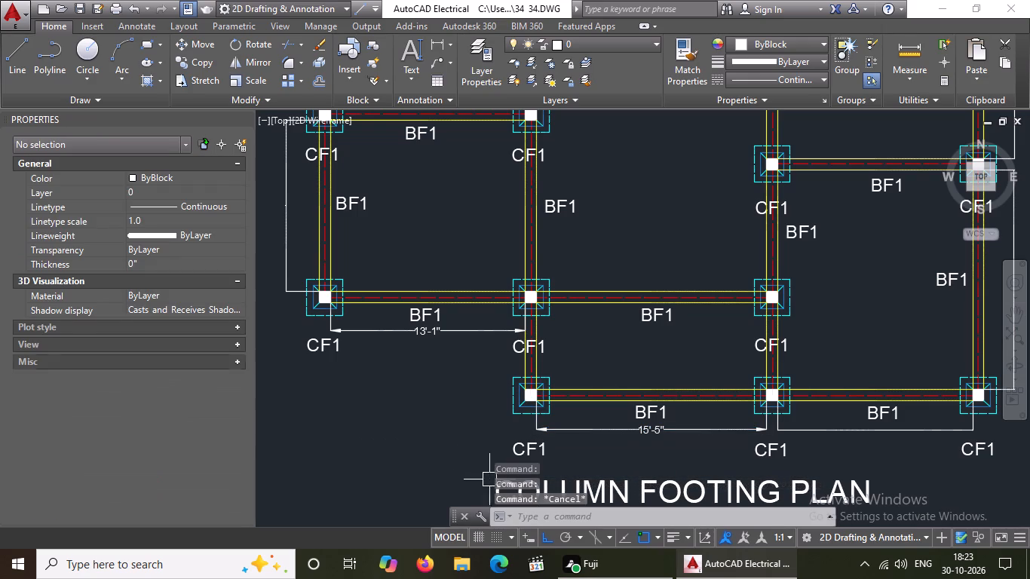
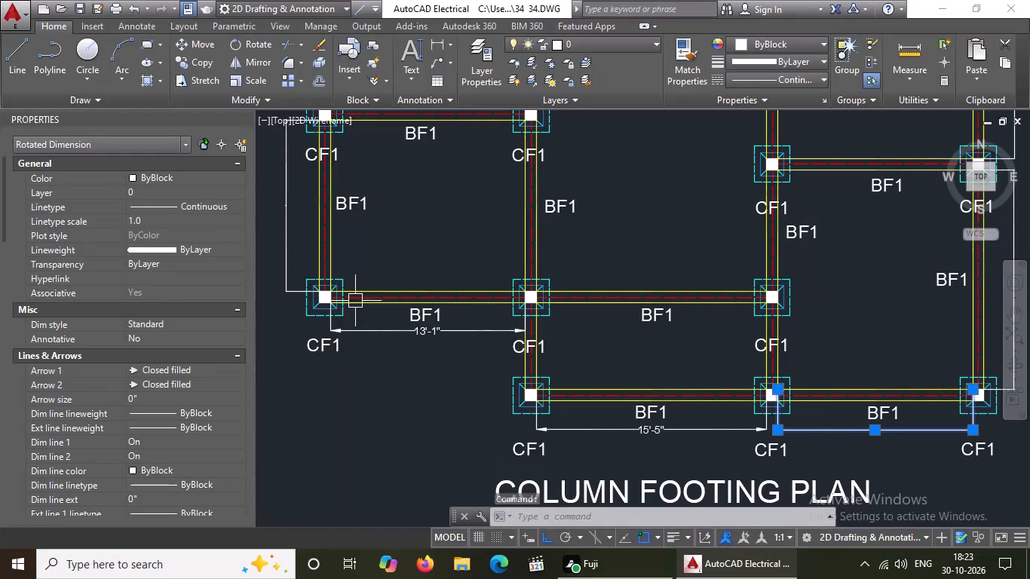
Set the arrow size of the horizontal dimension beneath the southeastern bay to 8".
click(154, 399)
key(BackSpace)
key(BackSpace)
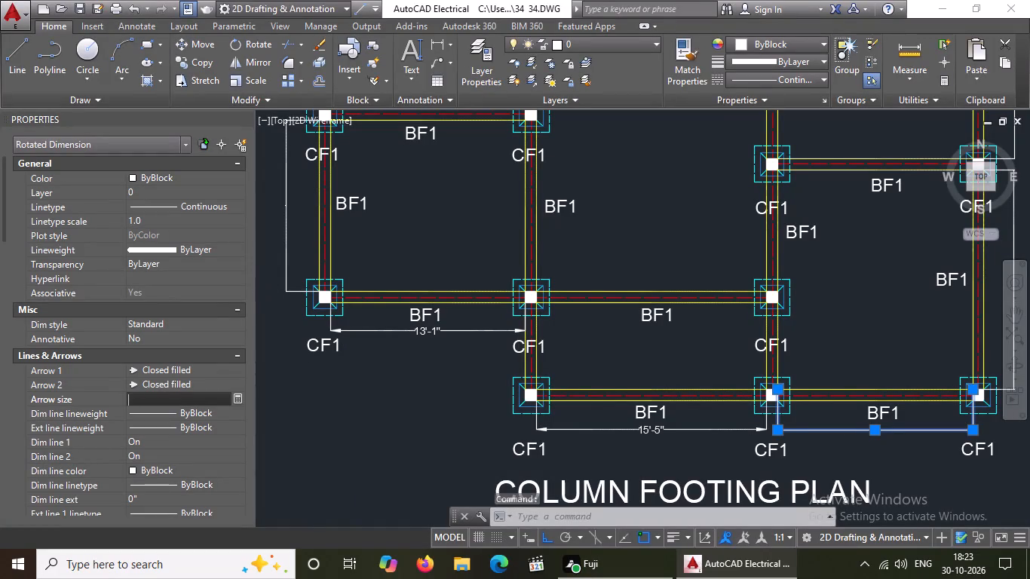
key(8)
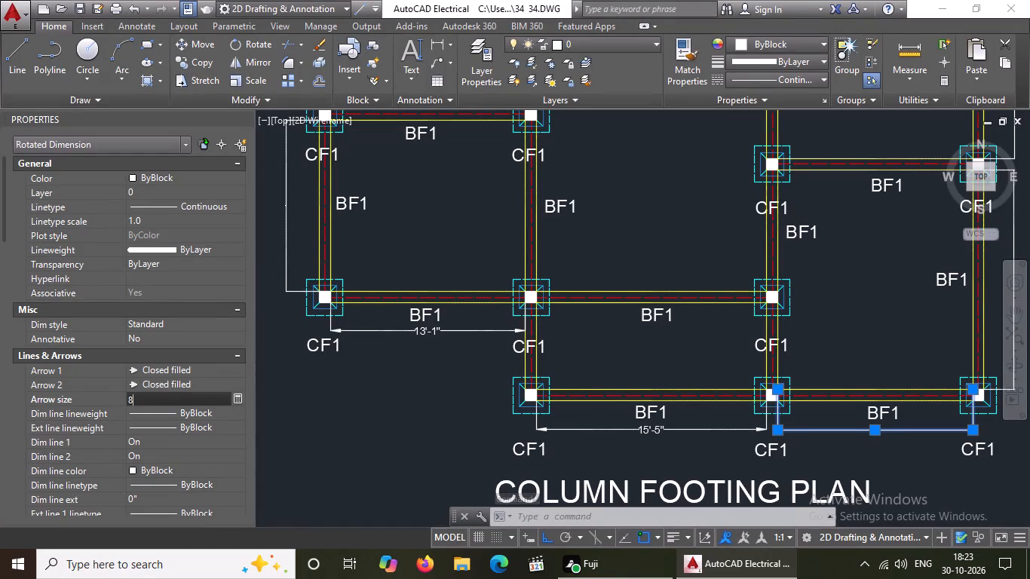
key(shift+quotedbl)
key(Return)
Set the text height of the southeastern bay's horizontal dimension to 6" and deselect it.
scroll(154, 399, down, 2)
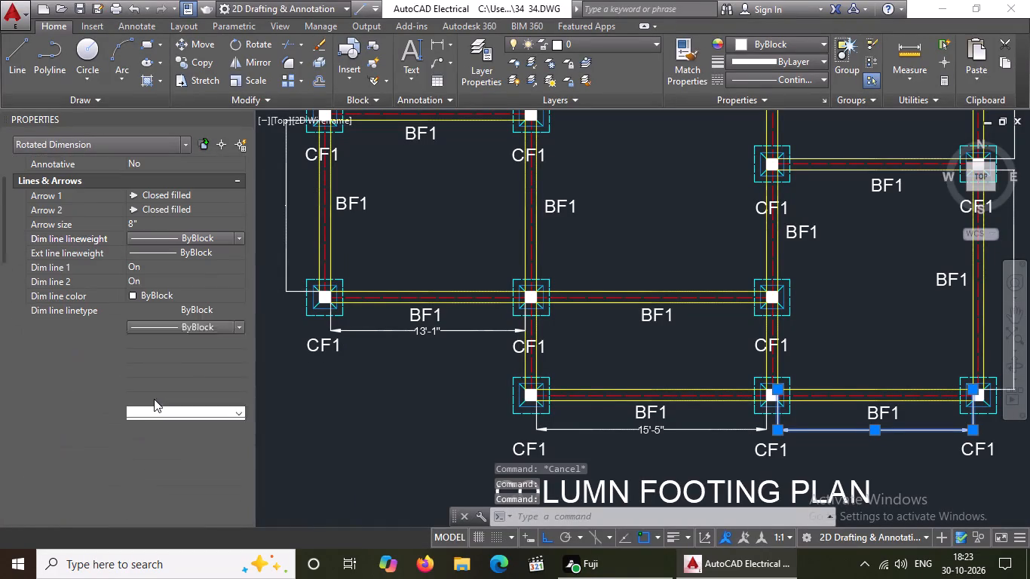
scroll(139, 446, down, 1)
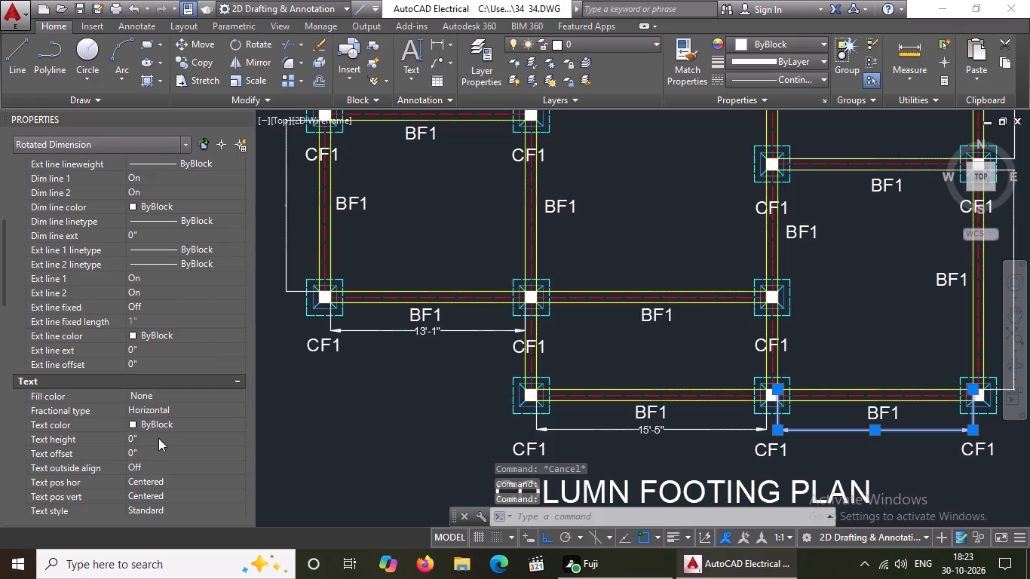
click(158, 437)
key(BackSpace)
key(BackSpace)
text(6")
key(Return)
key(Escape)
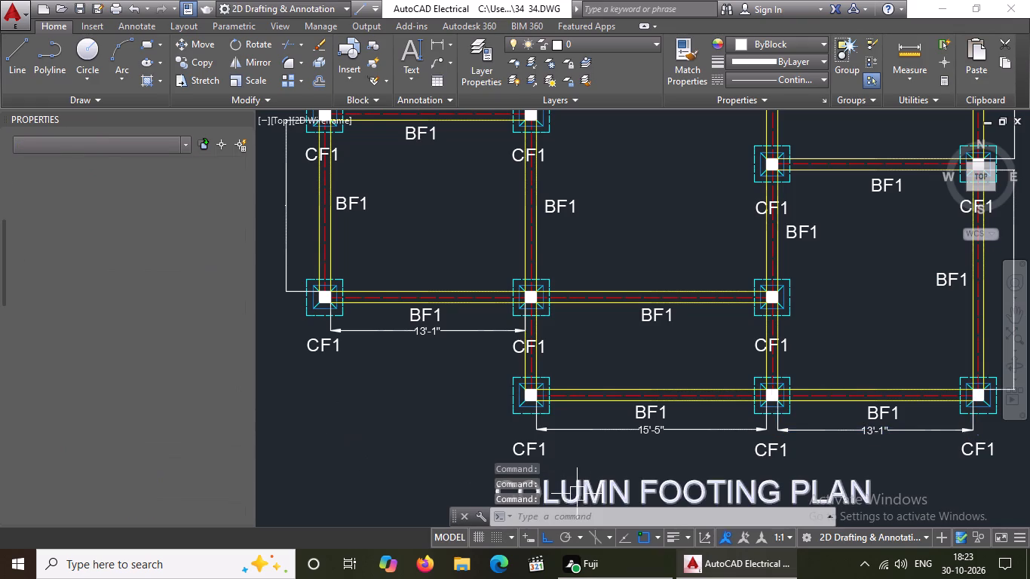
Set the arrow size of the vertical dimension beside the southeastern bay to 8".
scroll(692, 413, down, 3)
scroll(753, 412, up, 2)
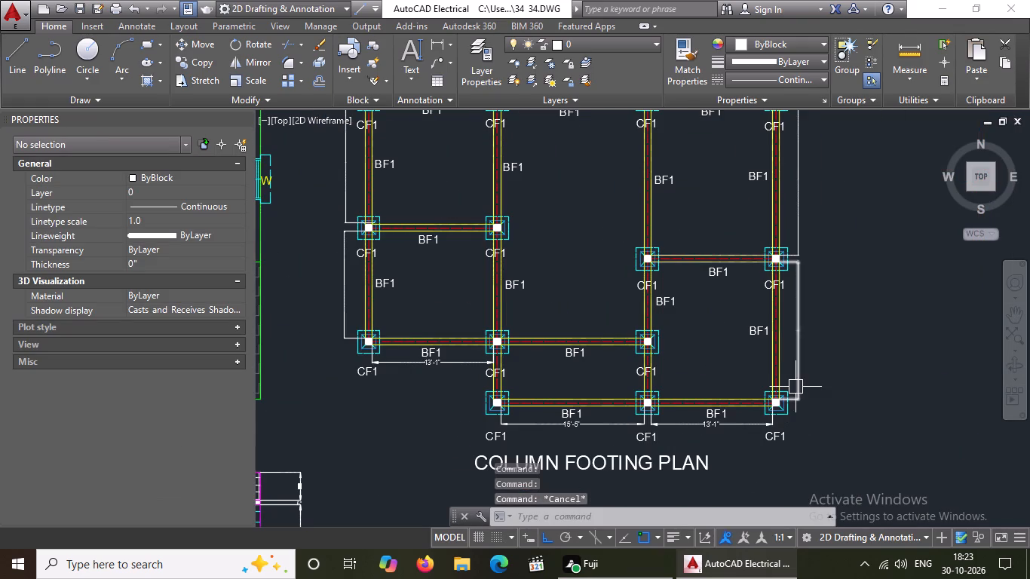
click(795, 386)
click(155, 397)
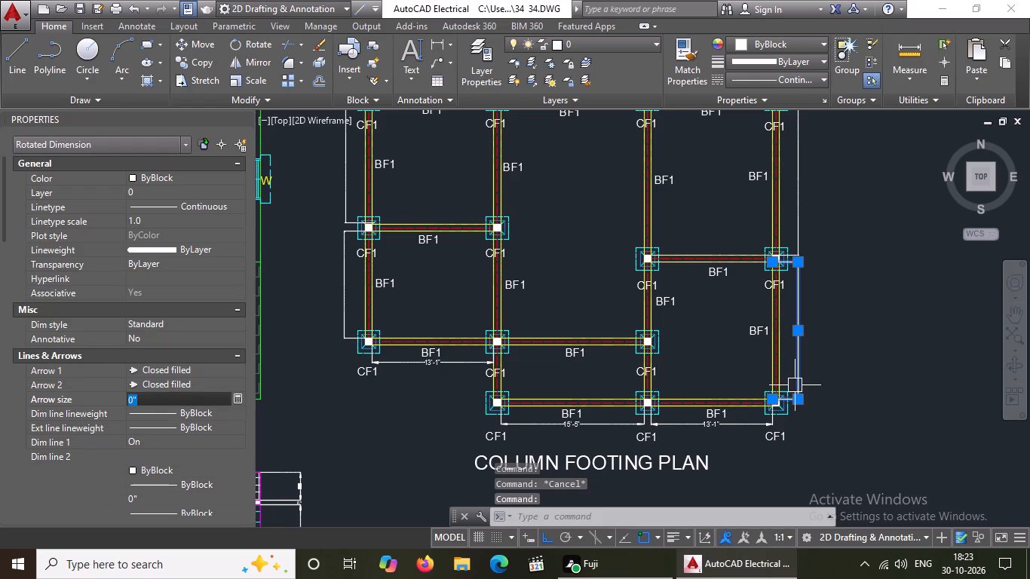
key(BackSpace)
key(BackSpace)
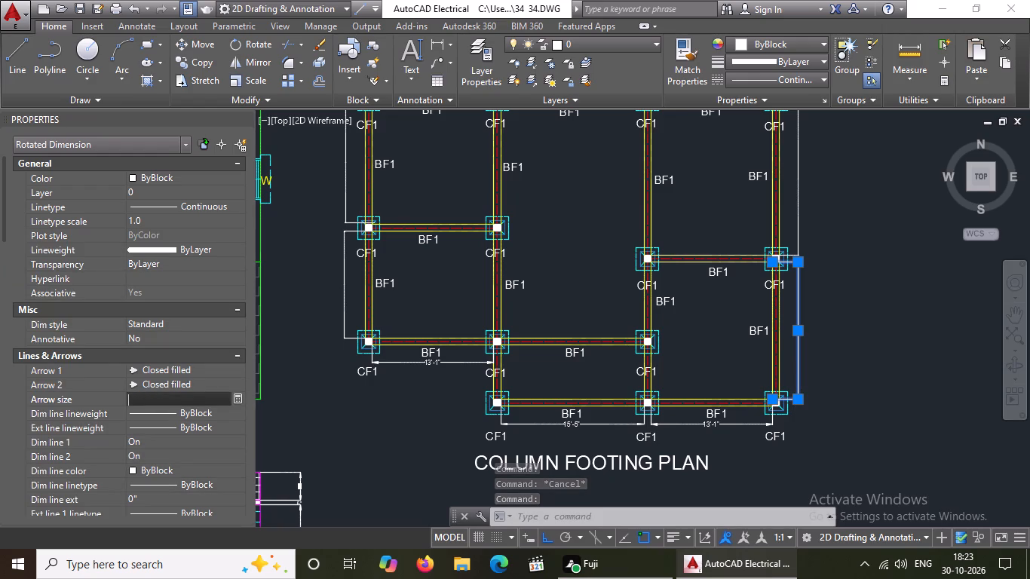
key(8)
key(shift+quotedbl)
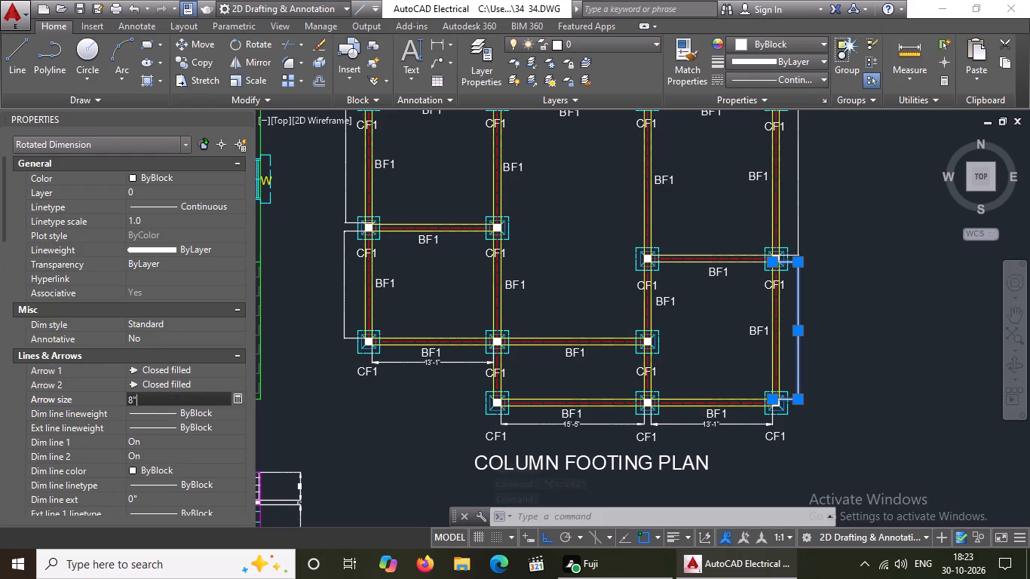
key(Return)
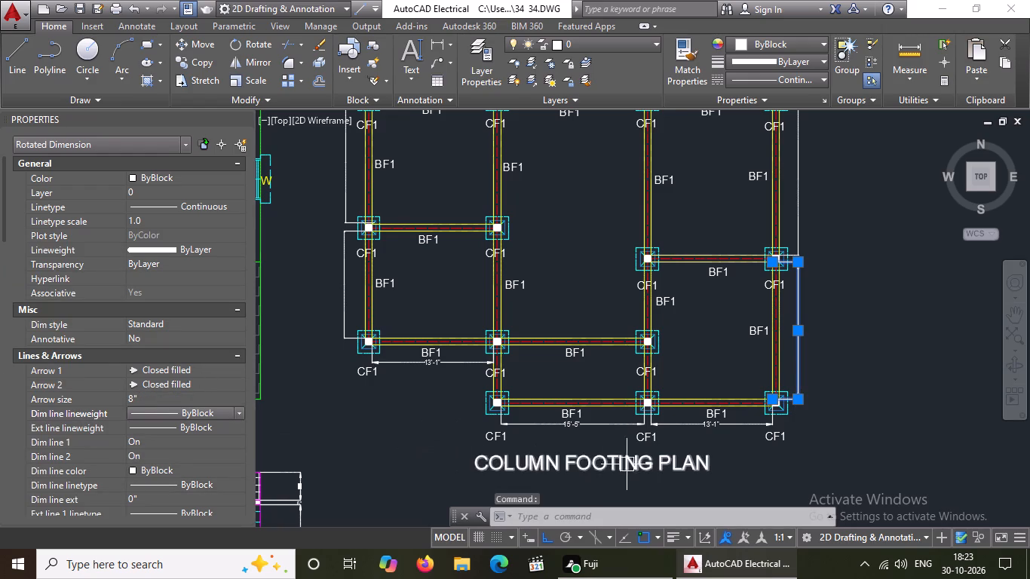
Set the text height of the southeastern bay's vertical dimension to 6" and deselect it.
scroll(632, 461, up, 1)
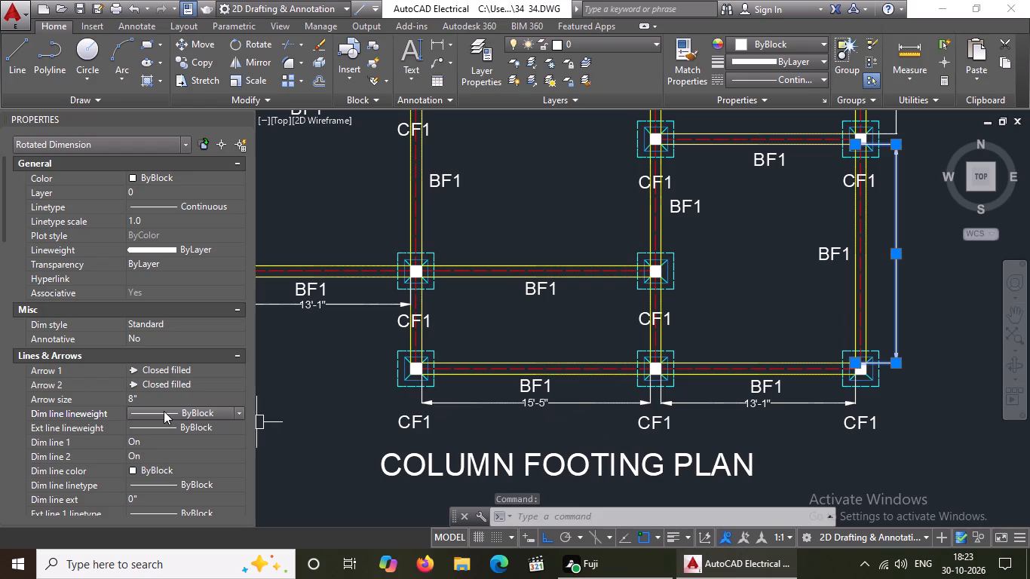
scroll(164, 411, down, 6)
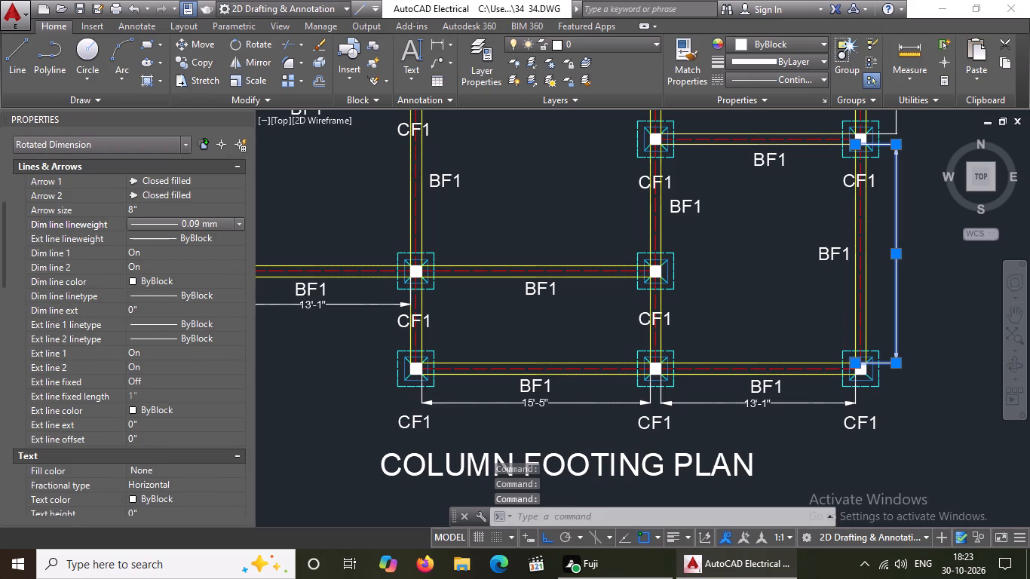
scroll(167, 486, down, 2)
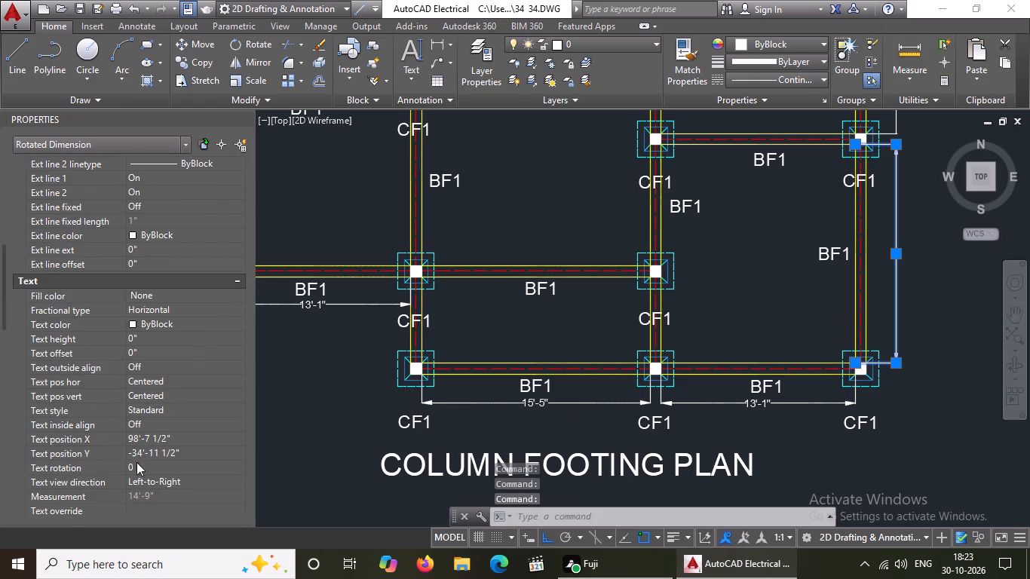
click(148, 335)
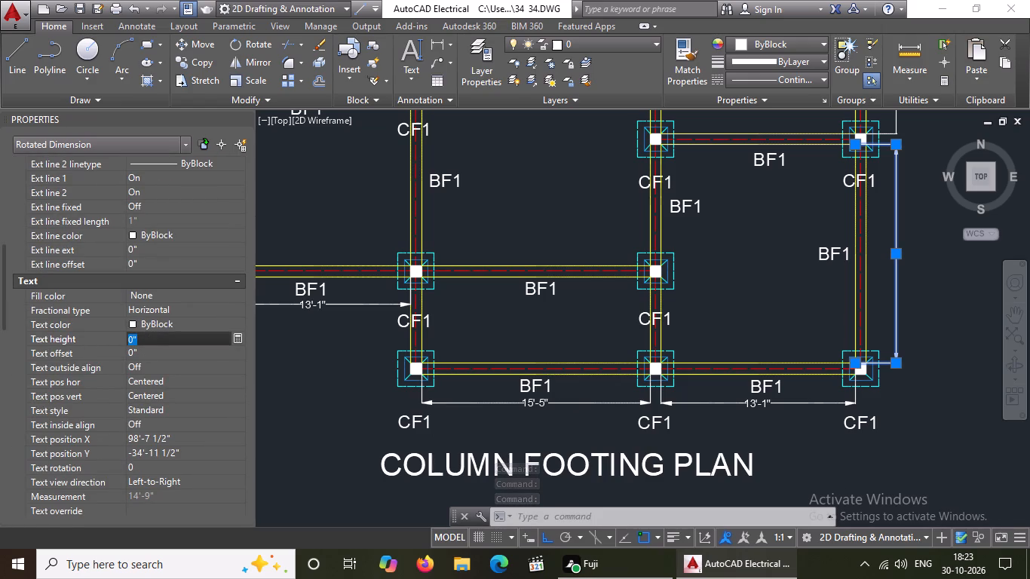
key(BackSpace)
key(BackSpace)
key(6)
key(shift+quotedbl)
key(Return)
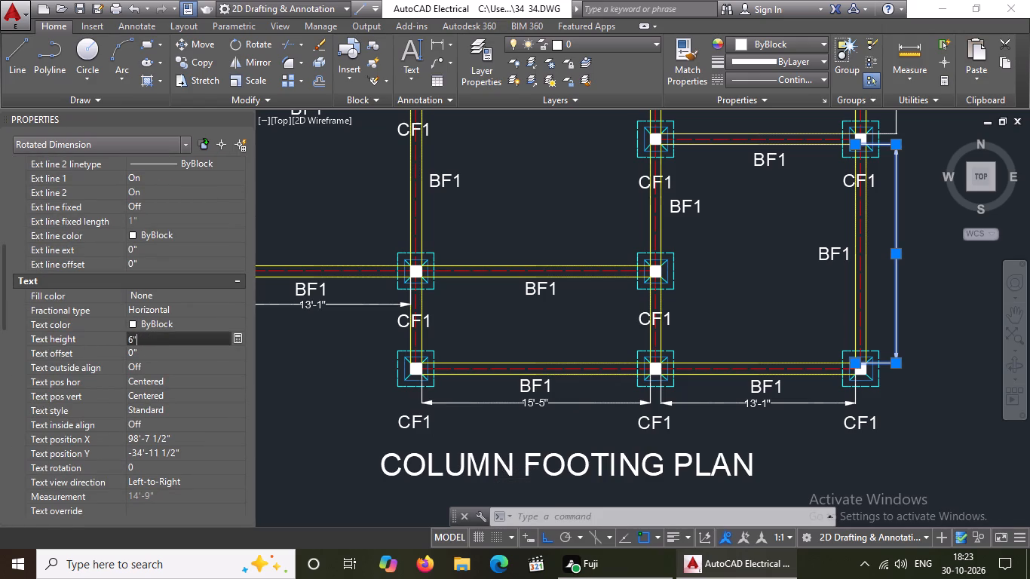
key(Escape)
Set the arrow size of the vertical dimension beside the middle bay on the east side to 8".
scroll(638, 401, down, 2)
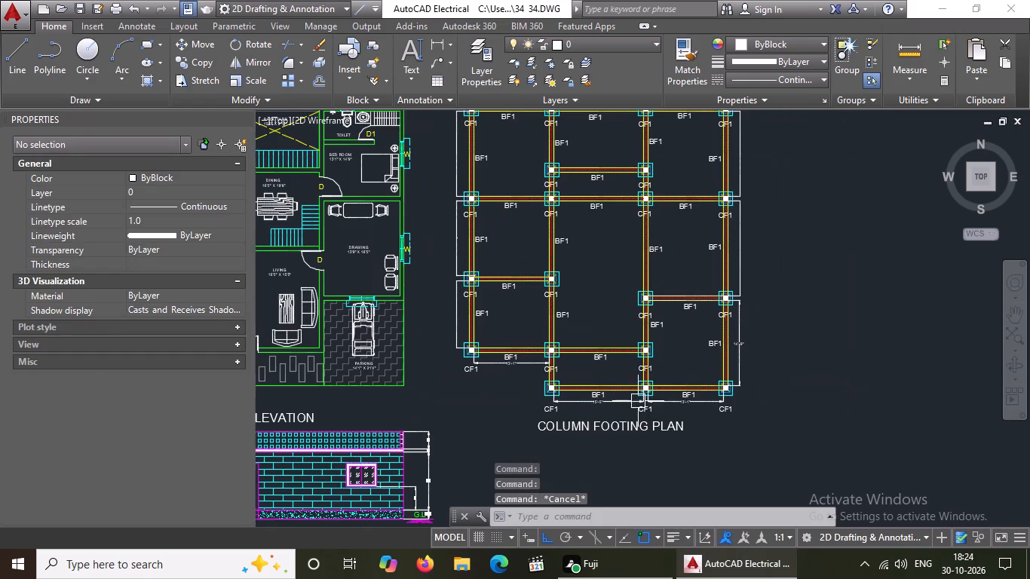
scroll(742, 249, up, 1)
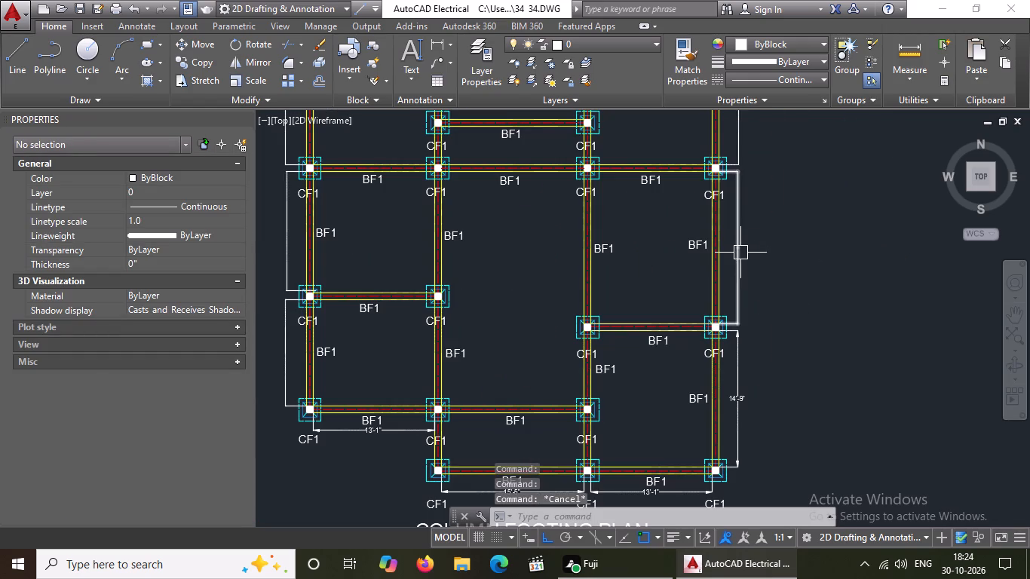
click(740, 253)
click(155, 392)
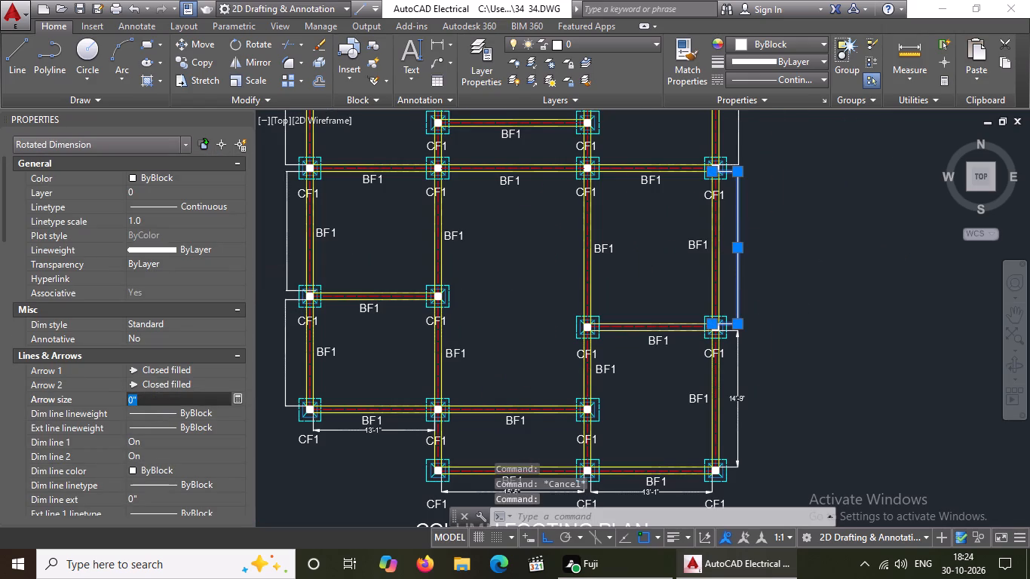
key(BackSpace)
key(BackSpace)
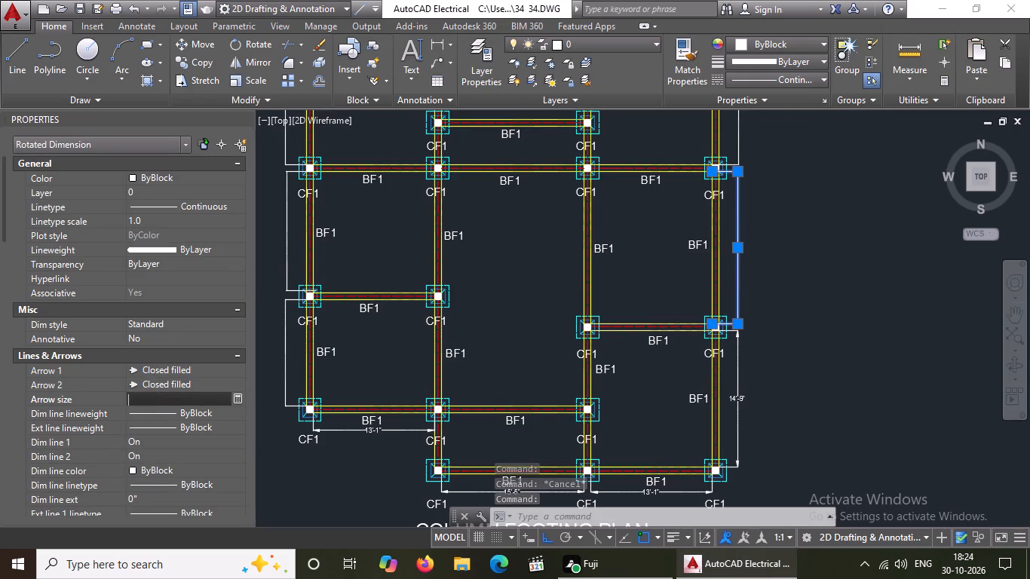
text(8")
key(Return)
Set the text height of the eastern middle bay's vertical dimension to 6" and deselect it.
scroll(155, 391, down, 3)
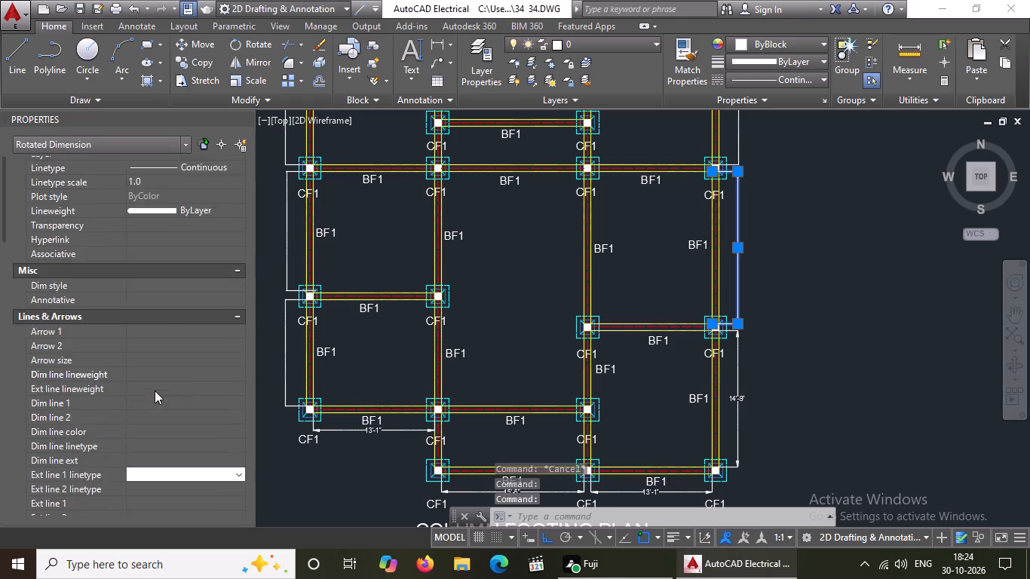
scroll(155, 391, down, 1)
click(147, 342)
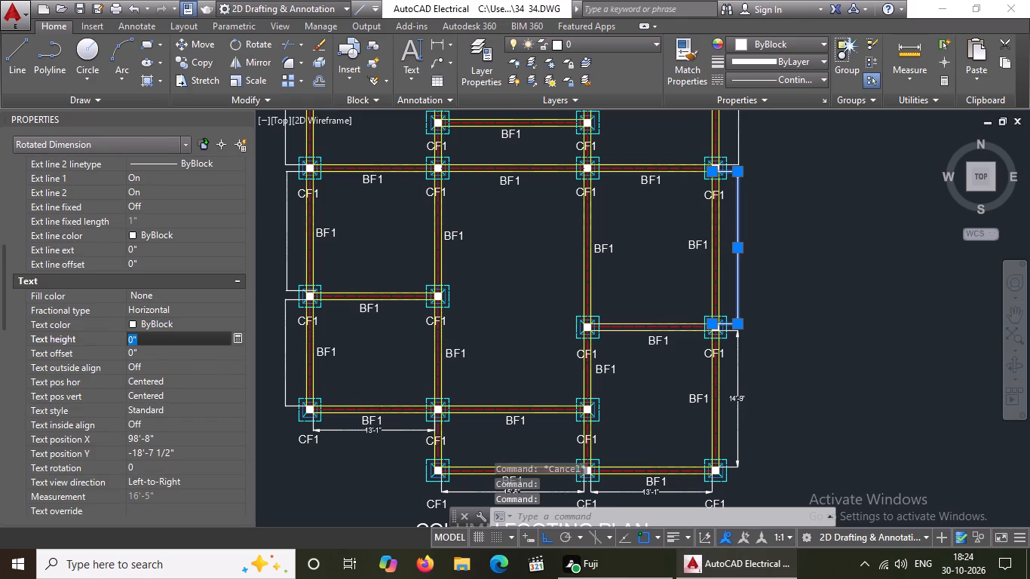
key(BackSpace)
key(BackSpace)
key(6)
key(shift+quotedbl)
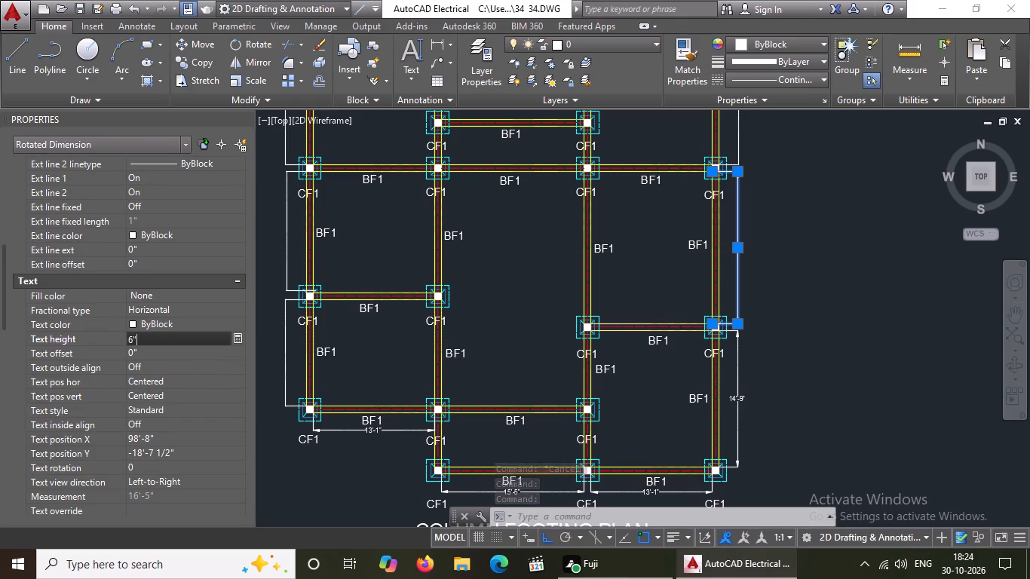
key(Return)
key(Escape)
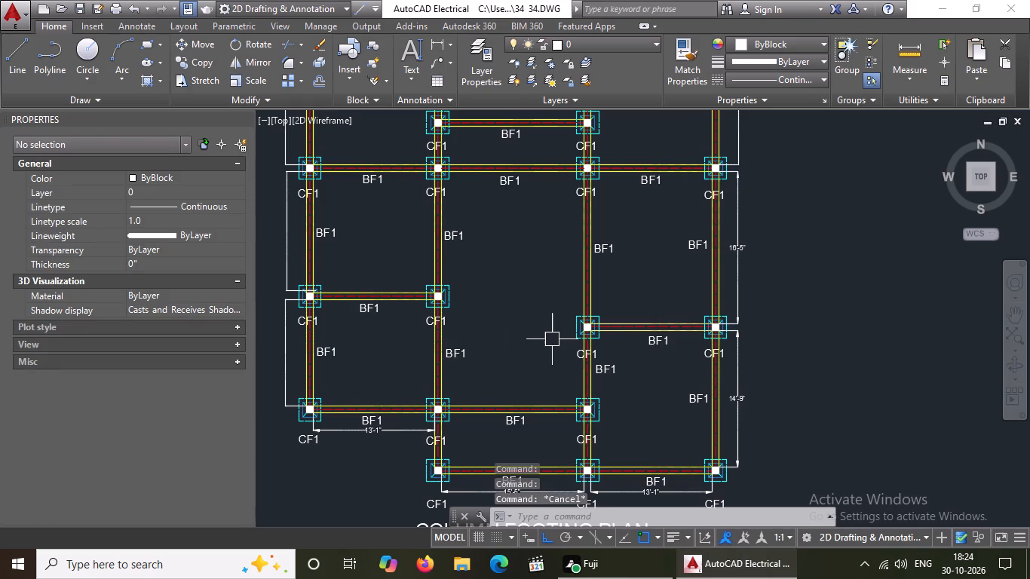
Set the arrow size of the vertical dimension beside the northeastern bay to 8".
scroll(553, 340, down, 2)
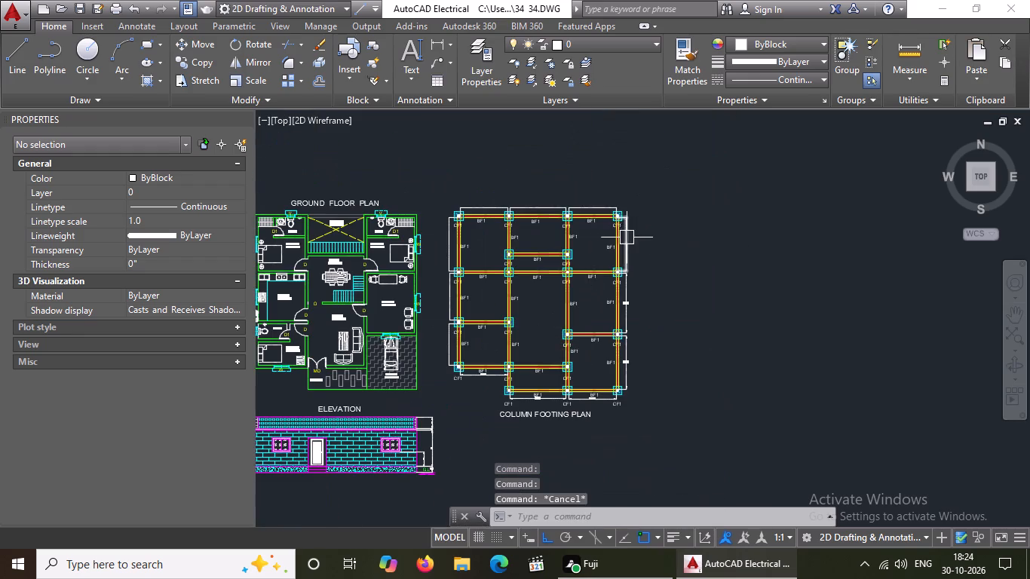
scroll(627, 237, up, 2)
click(622, 241)
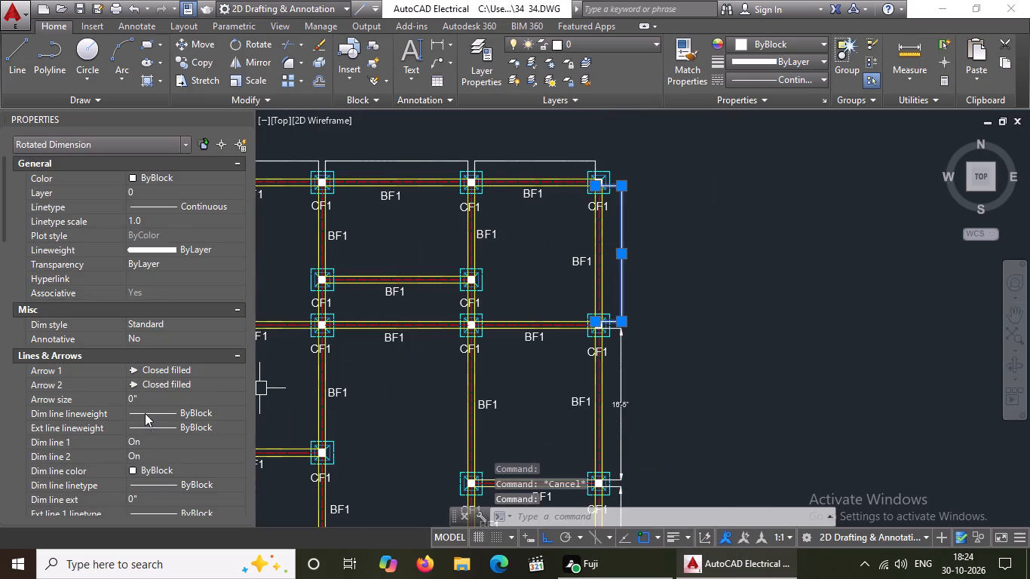
click(149, 399)
key(BackSpace)
key(BackSpace)
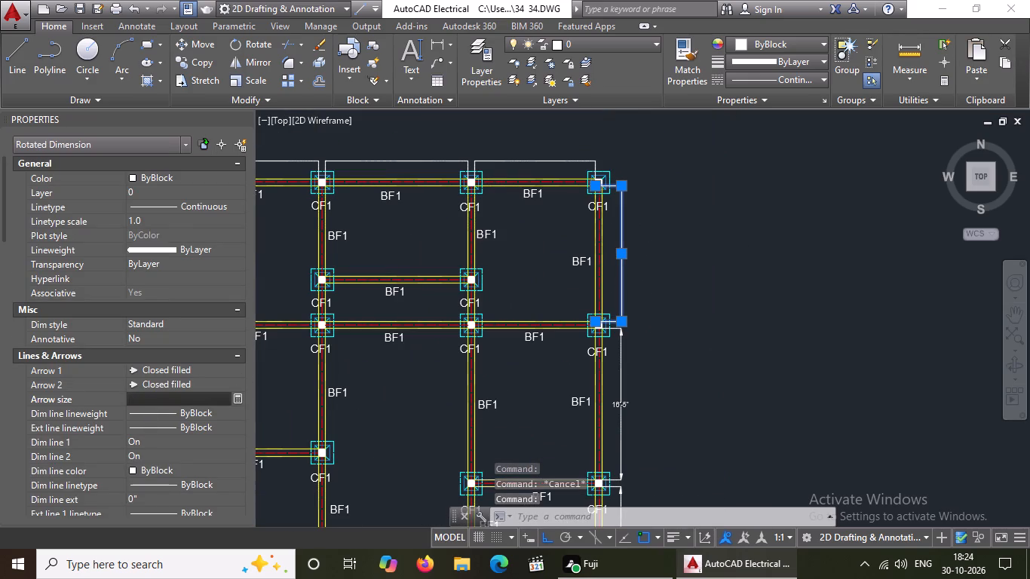
key(8)
key(shift+quotedbl)
key(Return)
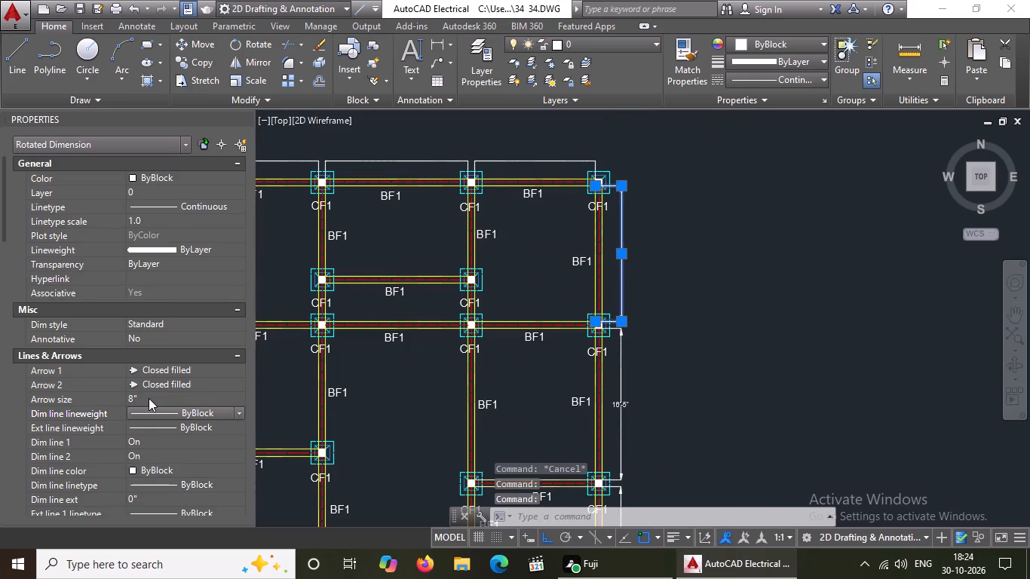
Set the text height of the northeastern bay's vertical dimension to 6" and deselect it.
scroll(149, 398, down, 3)
click(150, 421)
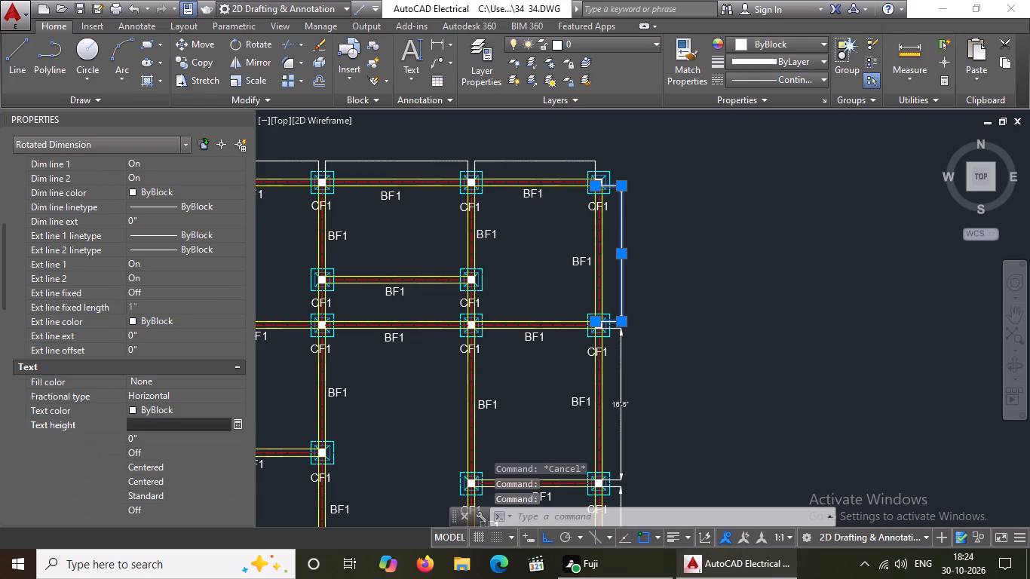
key(BackSpace)
key(BackSpace)
key(6)
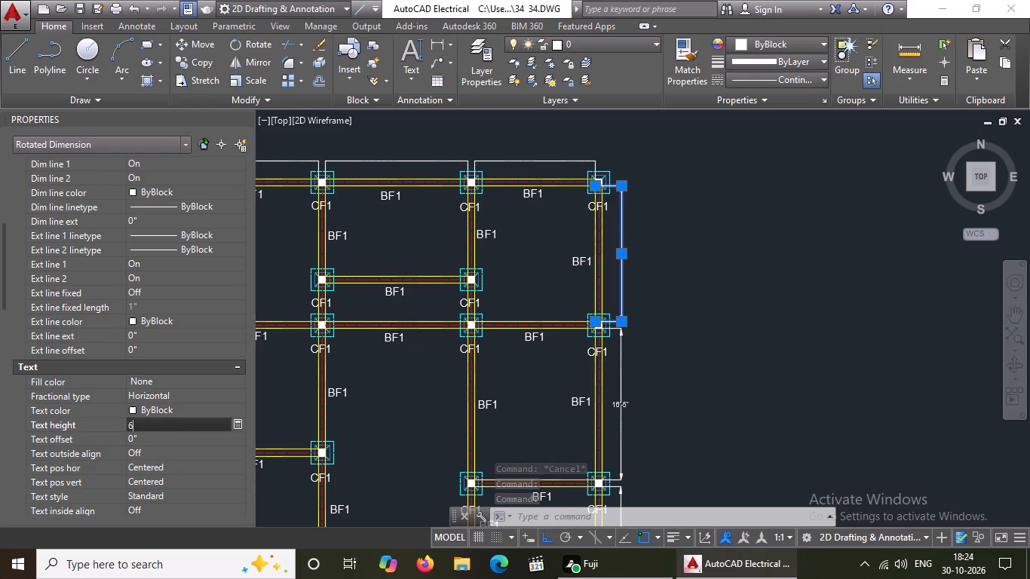
key(shift+quotedbl)
key(Return)
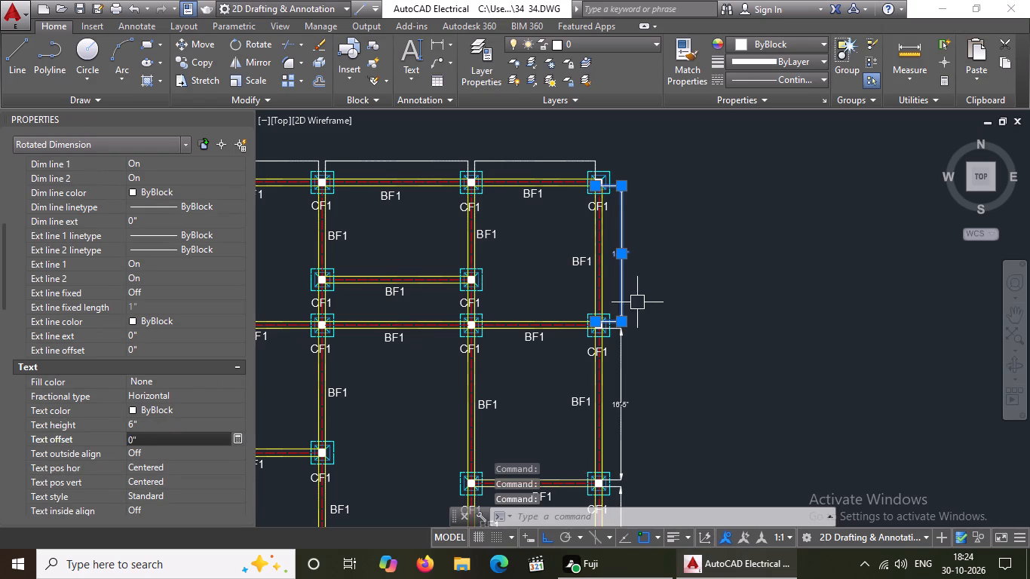
key(Escape)
Set the arrow size of the horizontal dimension above the northeastern bay to 8".
click(560, 162)
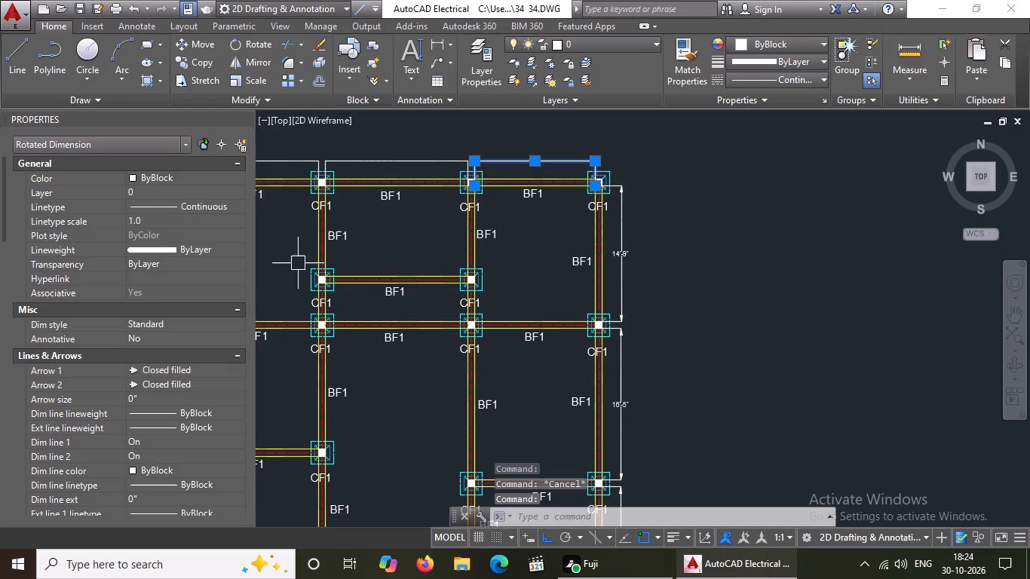
click(180, 399)
key(BackSpace)
key(BackSpace)
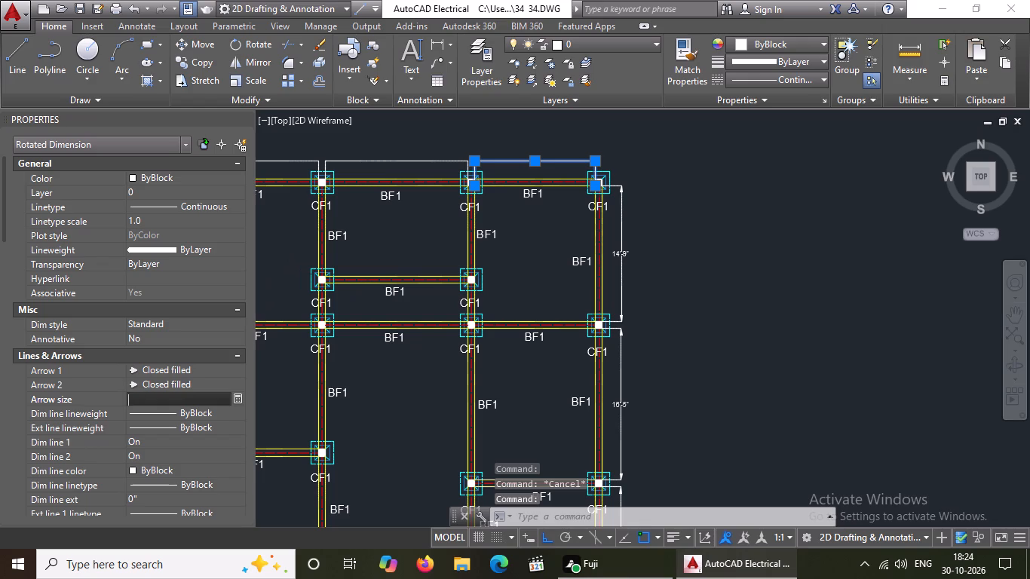
key(8)
key(shift+quotedbl)
key(Return)
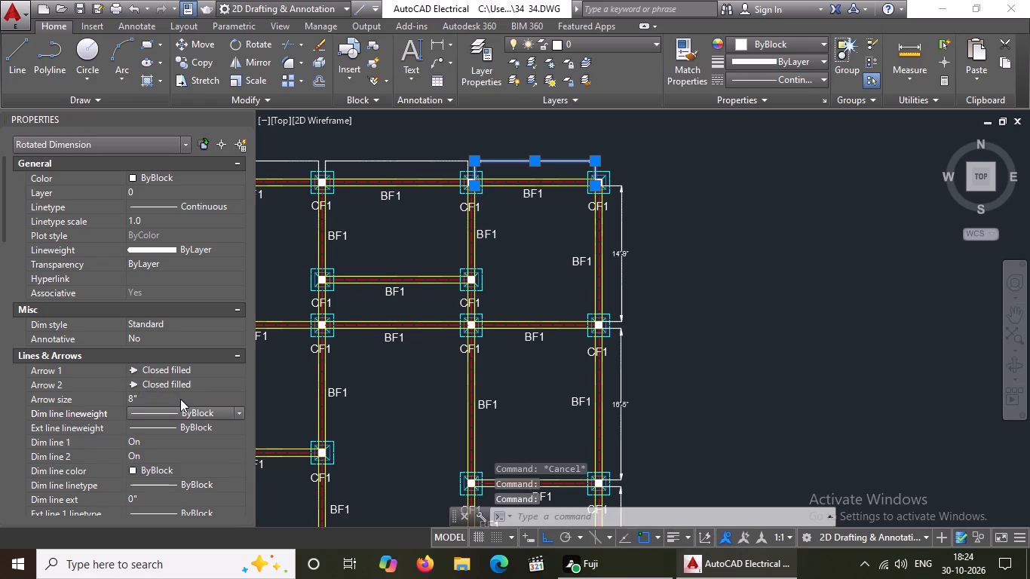
Set the text height of the northeastern bay's horizontal dimension to 6" and deselect it.
scroll(180, 398, down, 4)
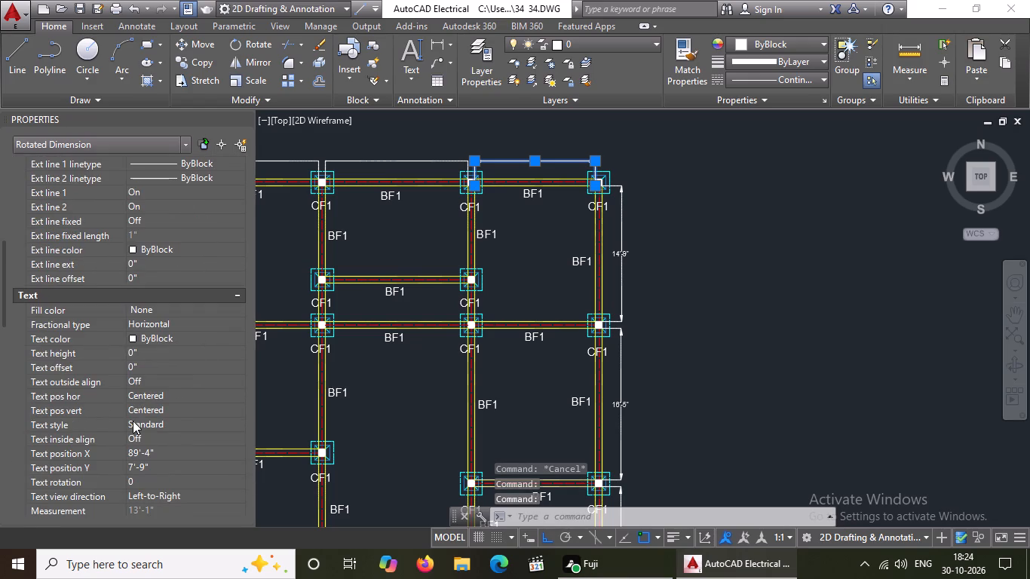
click(142, 352)
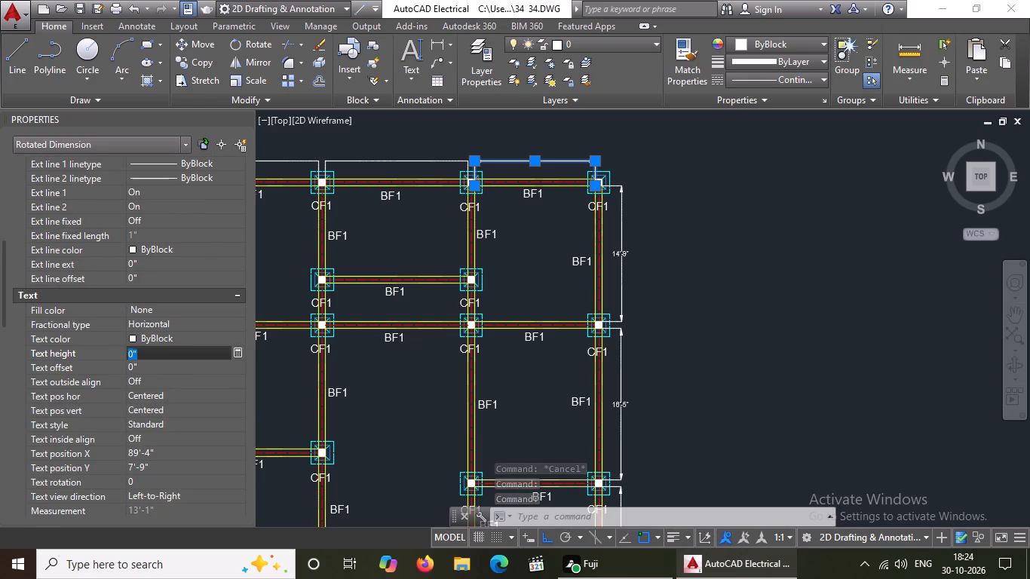
key(BackSpace)
key(BackSpace)
text(6")
key(Return)
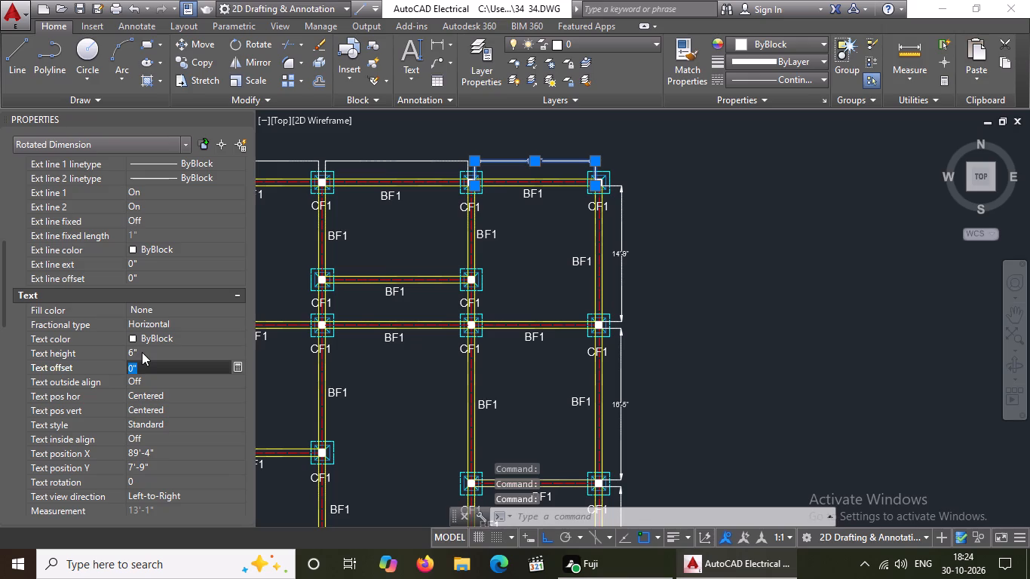
key(Escape)
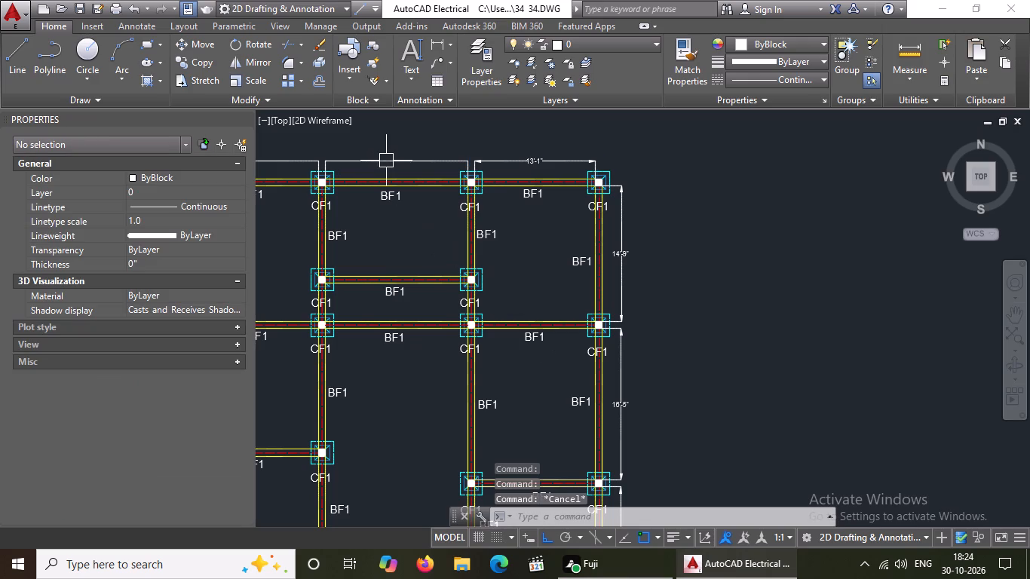
Set the arrow size of the horizontal dimension above the northern middle bay to 8".
click(388, 161)
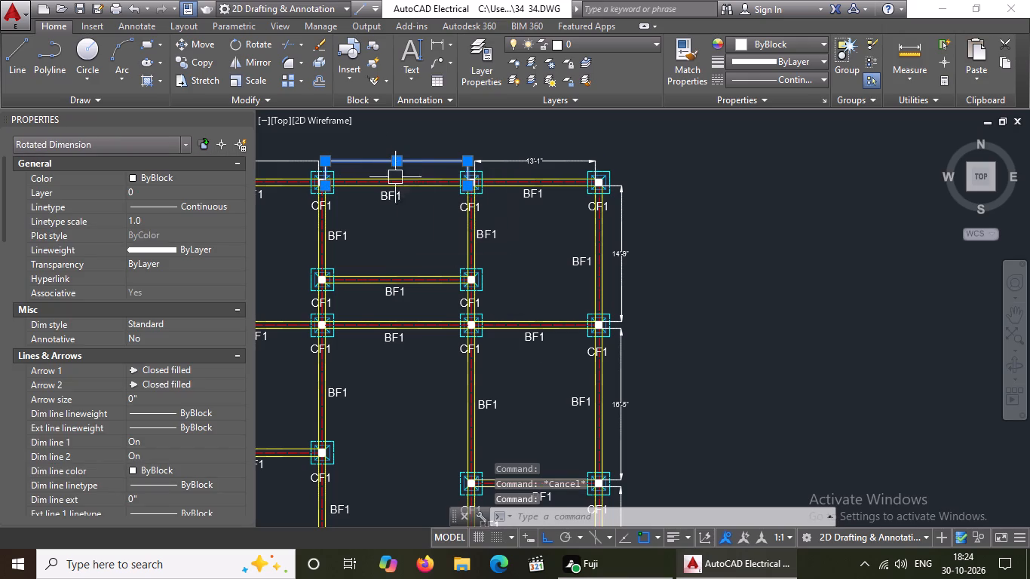
click(155, 393)
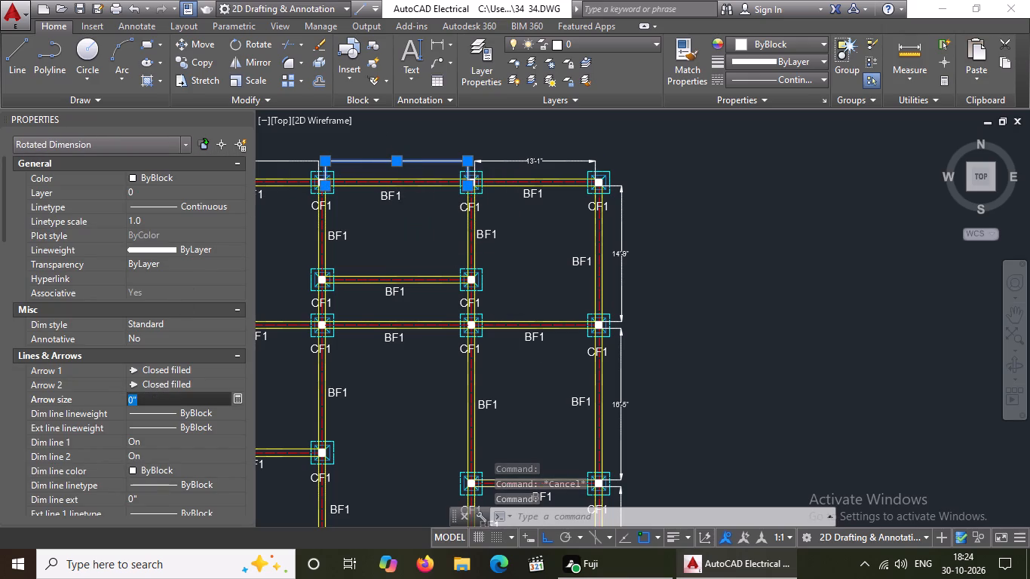
key(BackSpace)
key(BackSpace)
key(8)
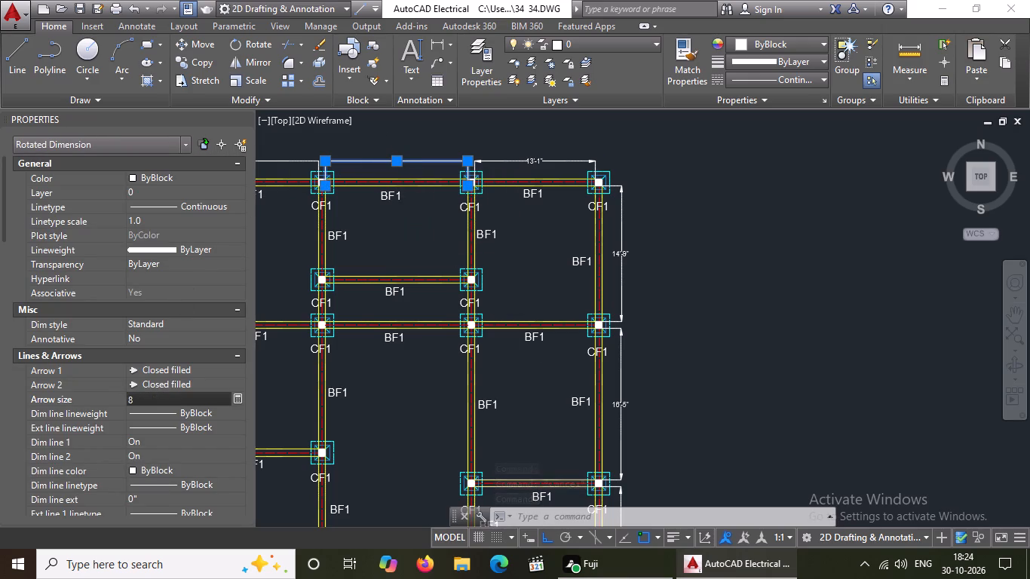
key(shift+quotedbl)
key(Return)
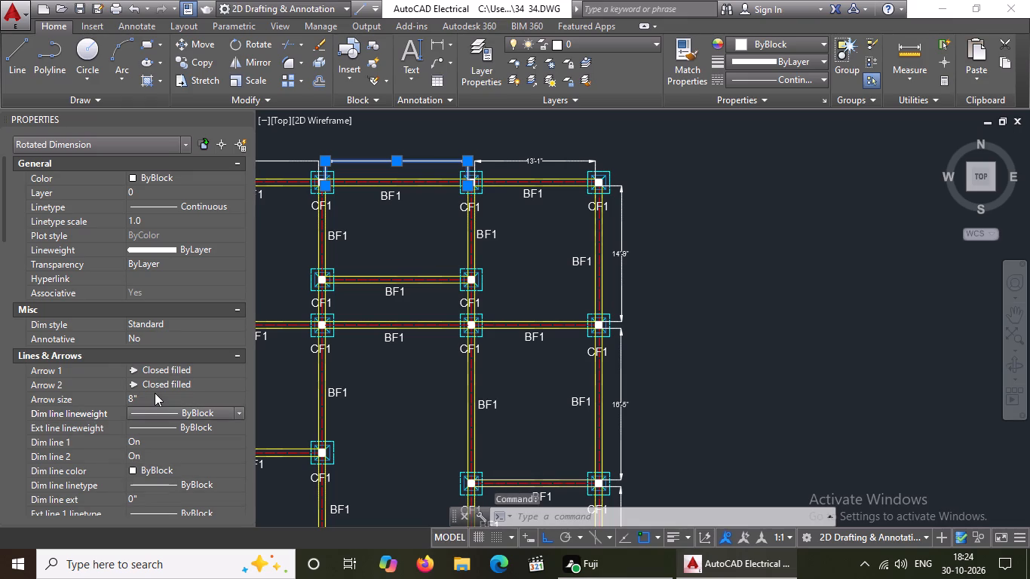
Set the text height of the northern middle bay's horizontal dimension to 6" and deselect it.
scroll(139, 362, down, 4)
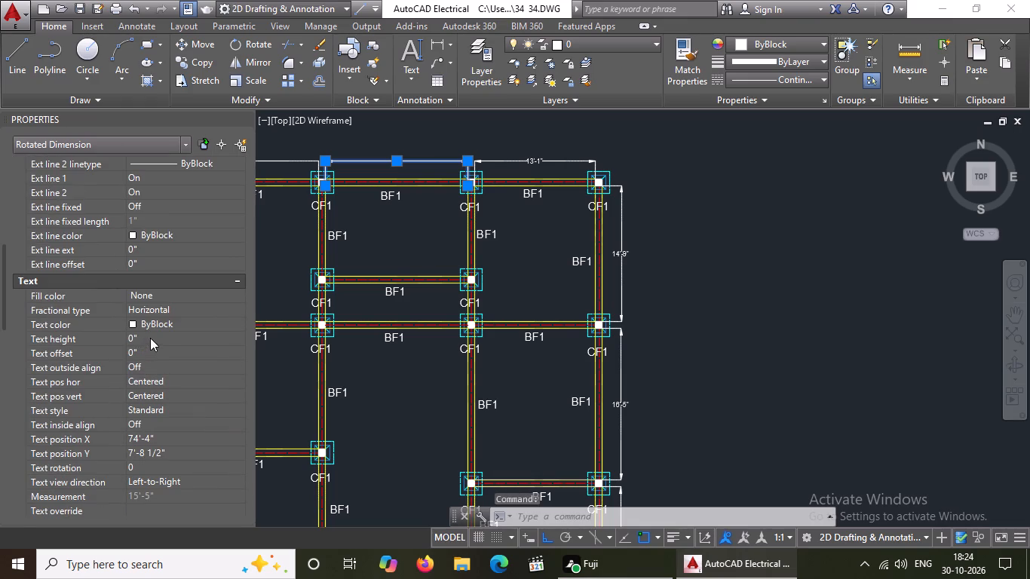
click(150, 338)
key(BackSpace)
key(BackSpace)
text(6")
key(Return)
scroll(545, 181, down, 2)
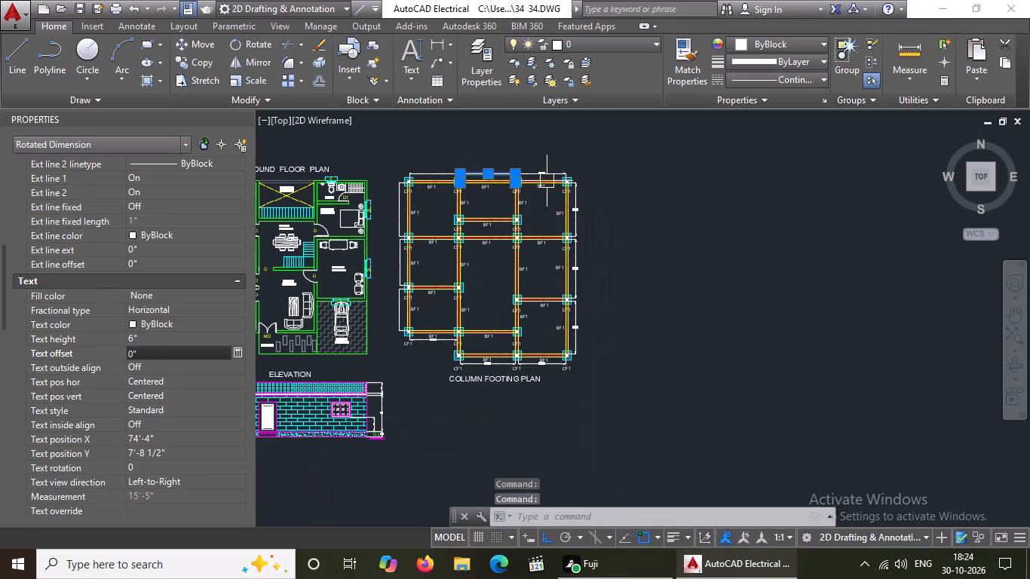
key(Escape)
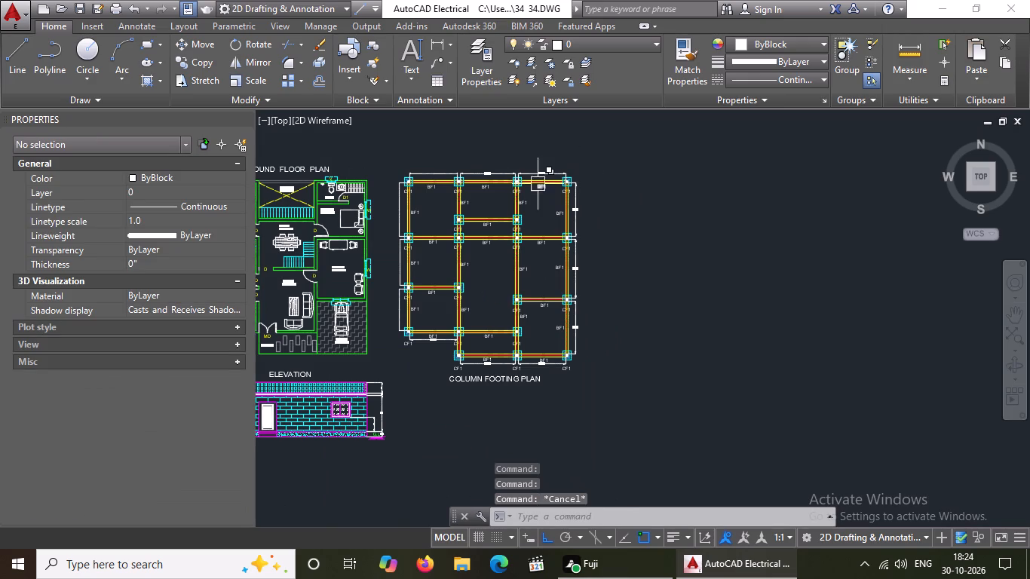
Set the arrow size of the horizontal dimension above the northwestern bay to 8".
scroll(456, 187, up, 2)
click(434, 148)
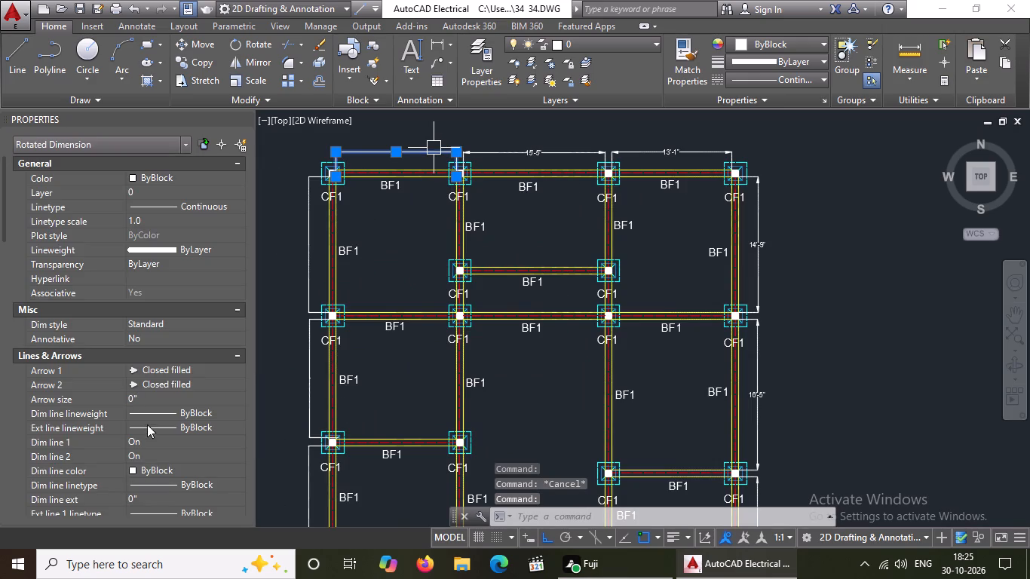
click(158, 400)
key(BackSpace)
key(BackSpace)
text(8")
key(Return)
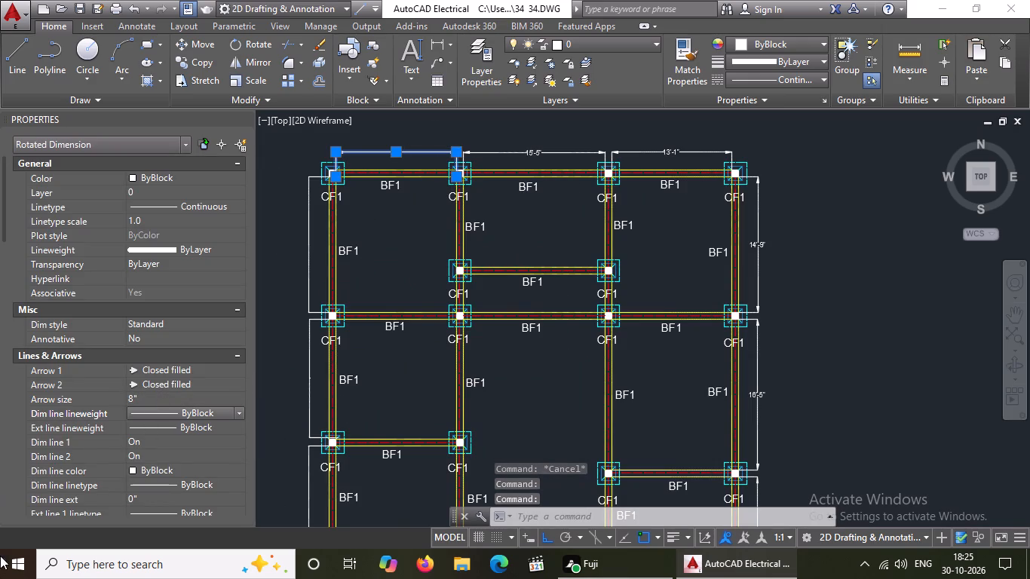
Set the text height of the northwestern bay's horizontal dimension to 6" and deselect it.
scroll(207, 412, down, 3)
scroll(148, 429, down, 3)
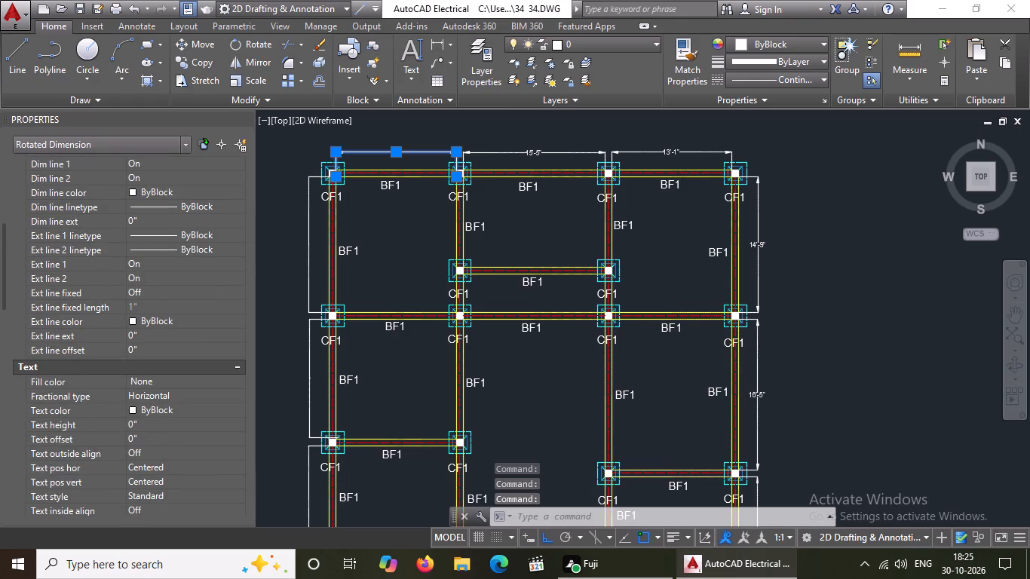
click(139, 422)
key(BackSpace)
key(BackSpace)
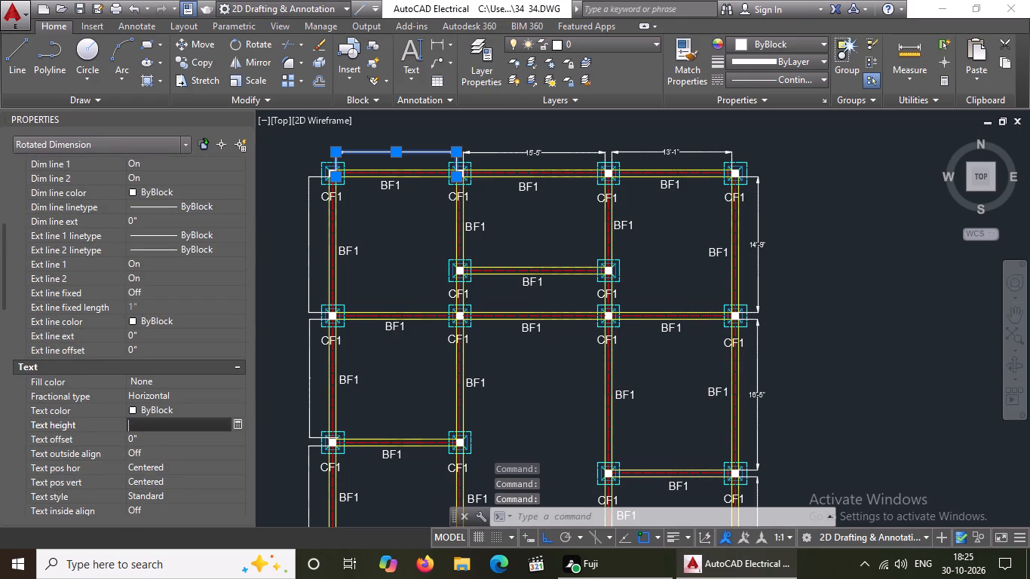
key(6)
key(shift+quotedbl)
key(Return)
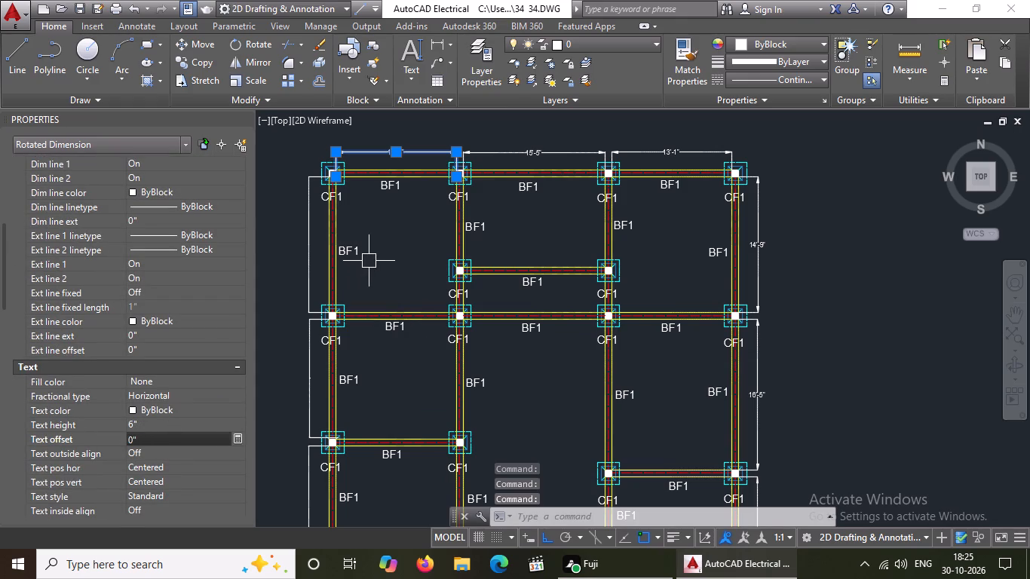
key(Escape)
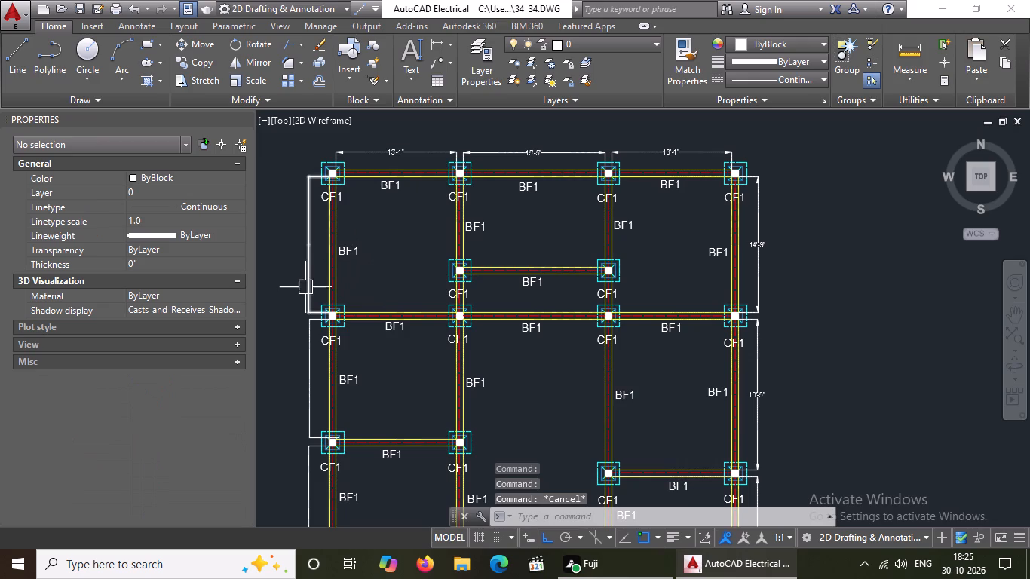
Set the arrow size of the vertical dimension beside the northwestern bay to 8".
click(308, 282)
click(137, 400)
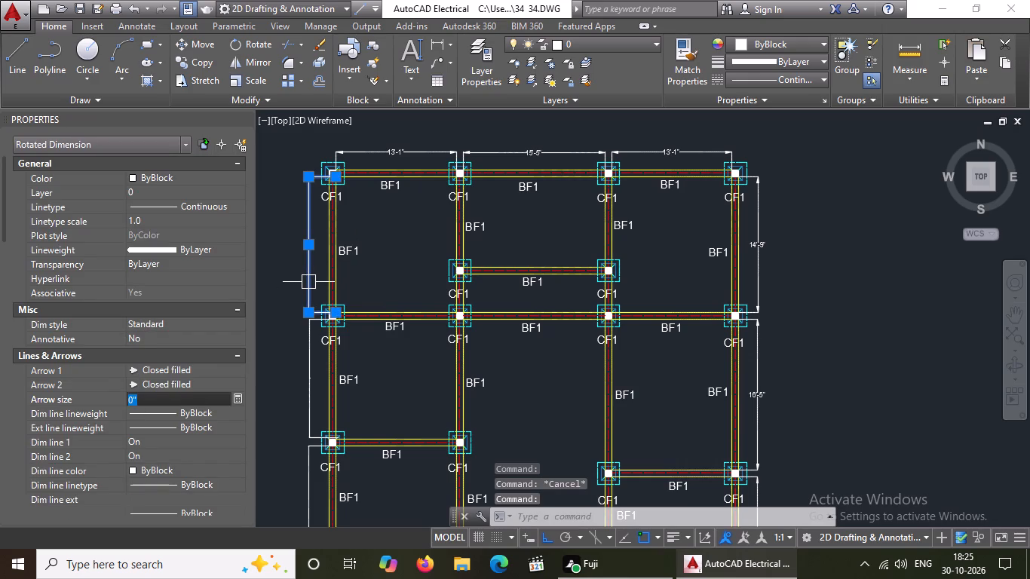
key(BackSpace)
key(BackSpace)
key(8)
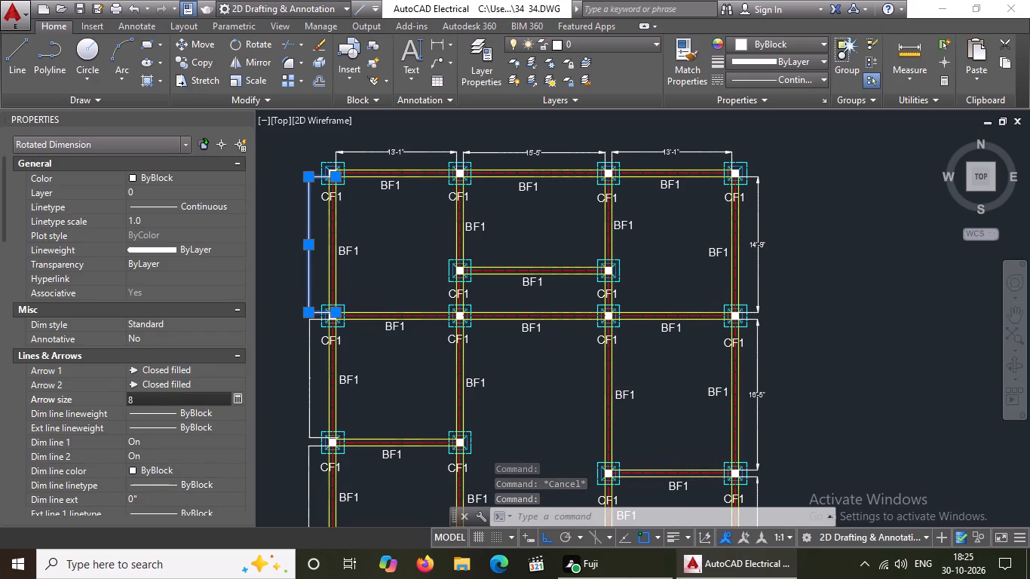
key(shift+quotedbl)
key(Return)
Set the text height of the northwestern bay's vertical dimension to 6" and deselect it.
scroll(137, 400, down, 2)
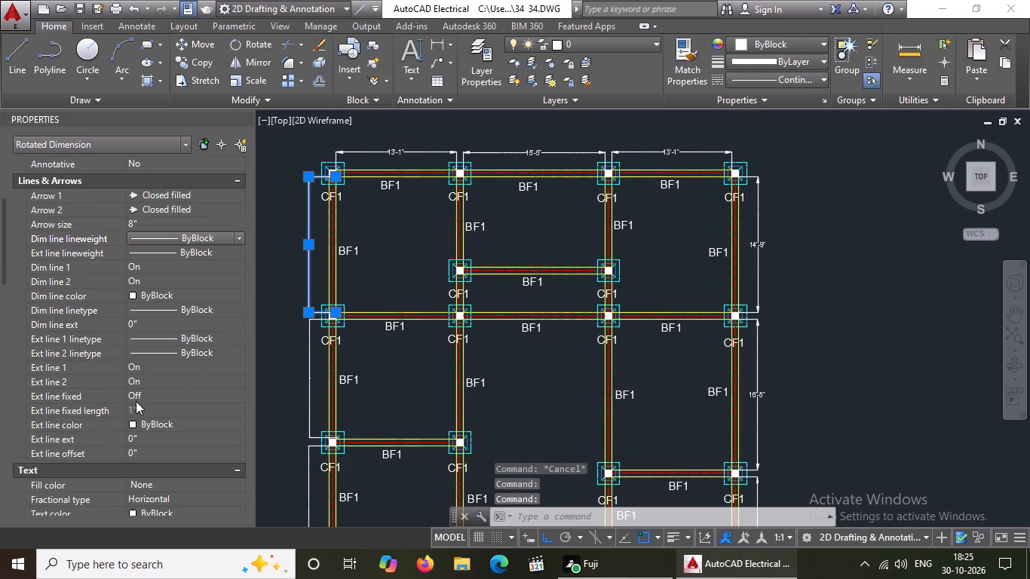
scroll(134, 346, down, 2)
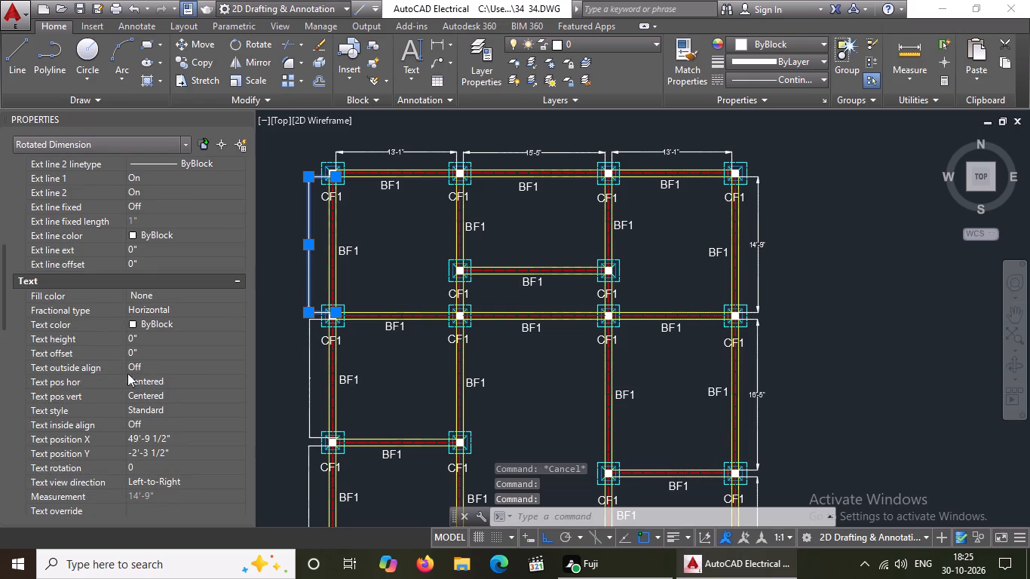
click(154, 337)
key(BackSpace)
key(BackSpace)
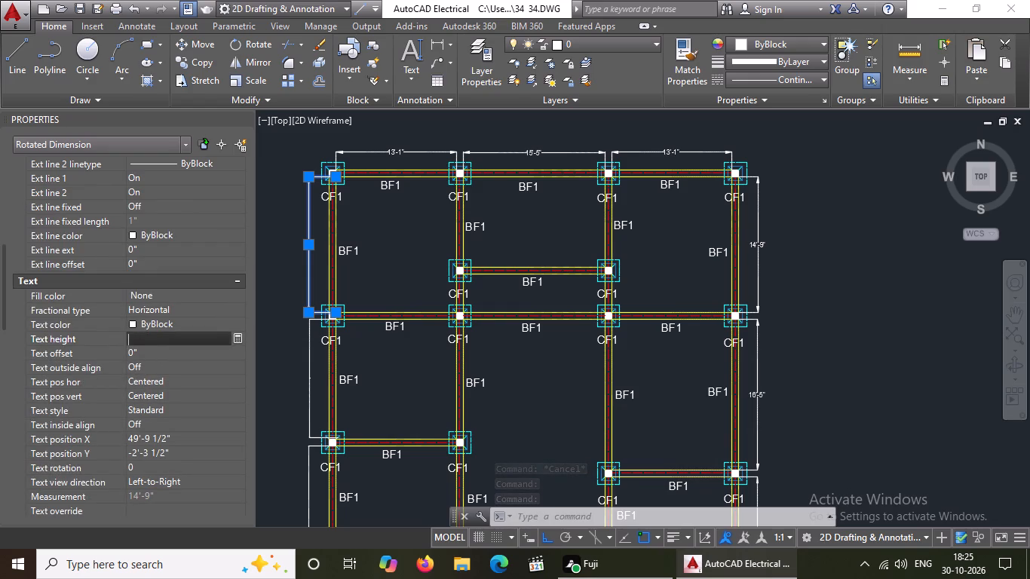
key(6)
key(shift+quotedbl)
key(Return)
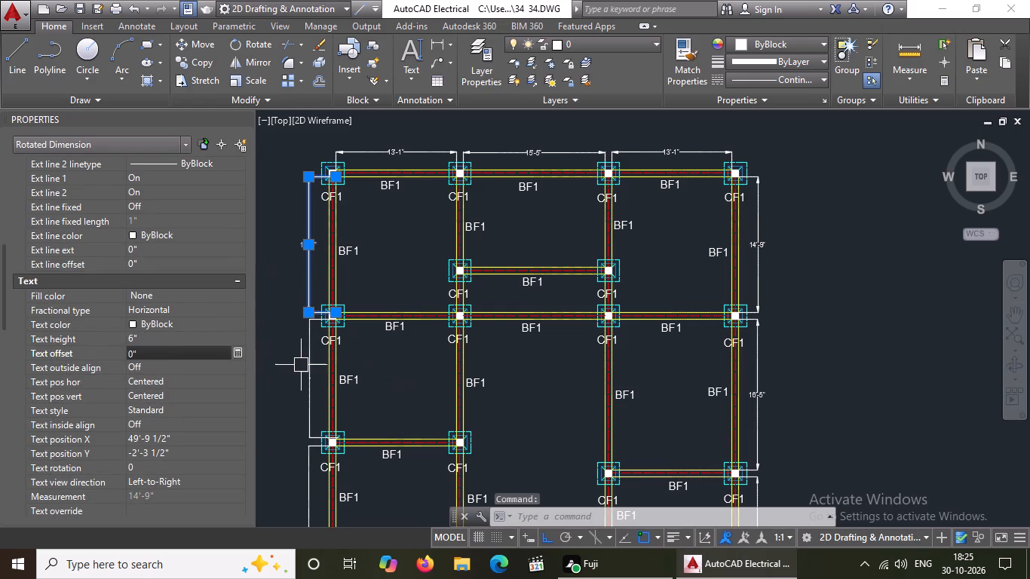
key(Escape)
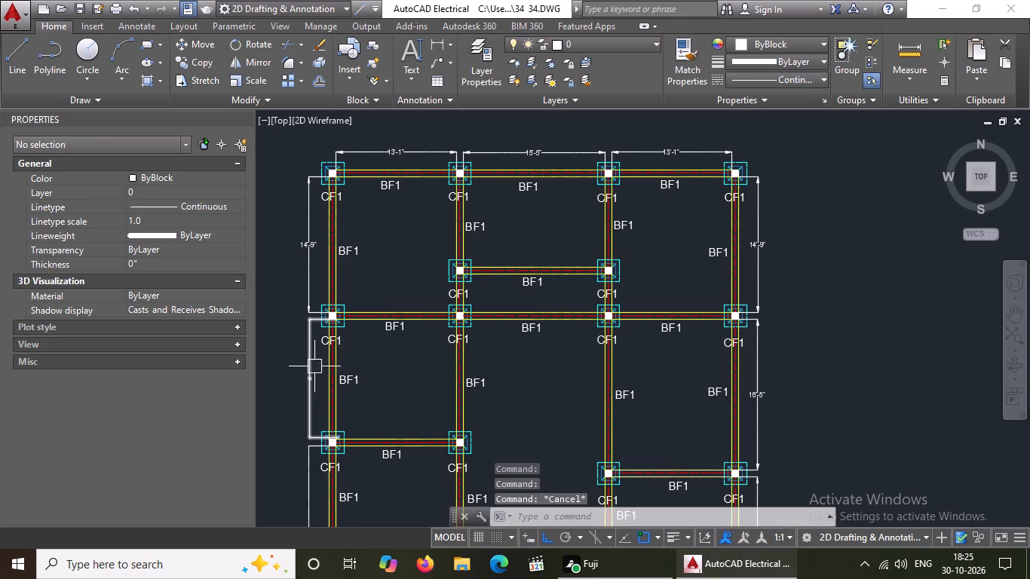
Set the arrow size of the vertical dimension beside the western middle bay to 8".
click(318, 365)
click(304, 375)
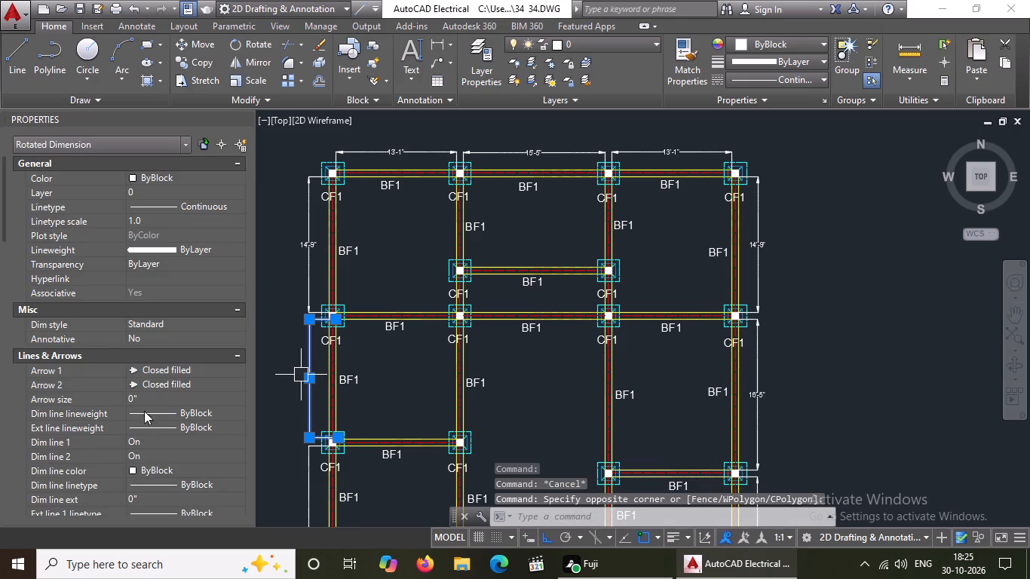
click(149, 396)
key(BackSpace)
key(BackSpace)
text(8")
key(Return)
Set the text height of the western middle bay's vertical dimension to 6".
scroll(149, 396, down, 3)
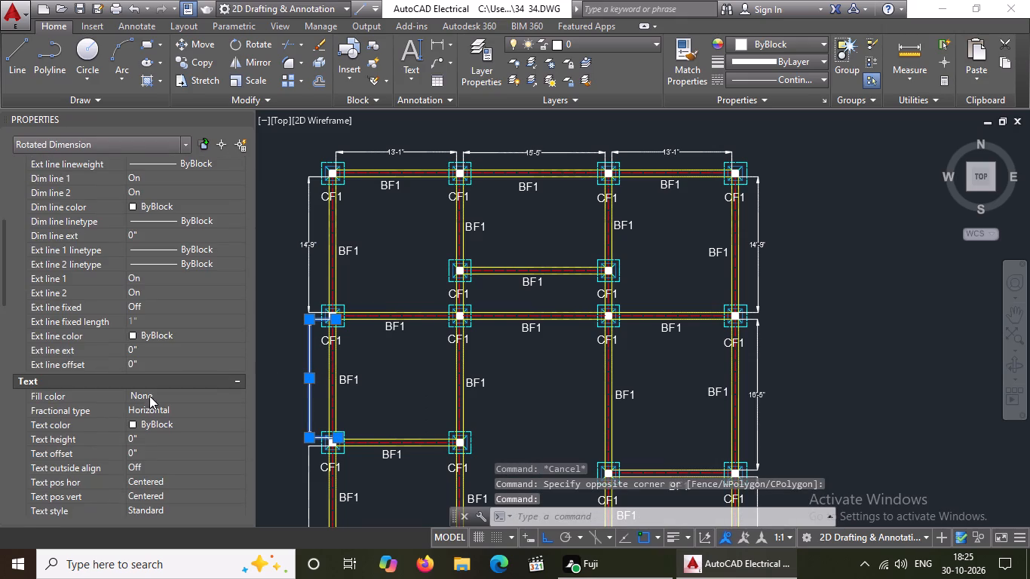
click(162, 439)
key(BackSpace)
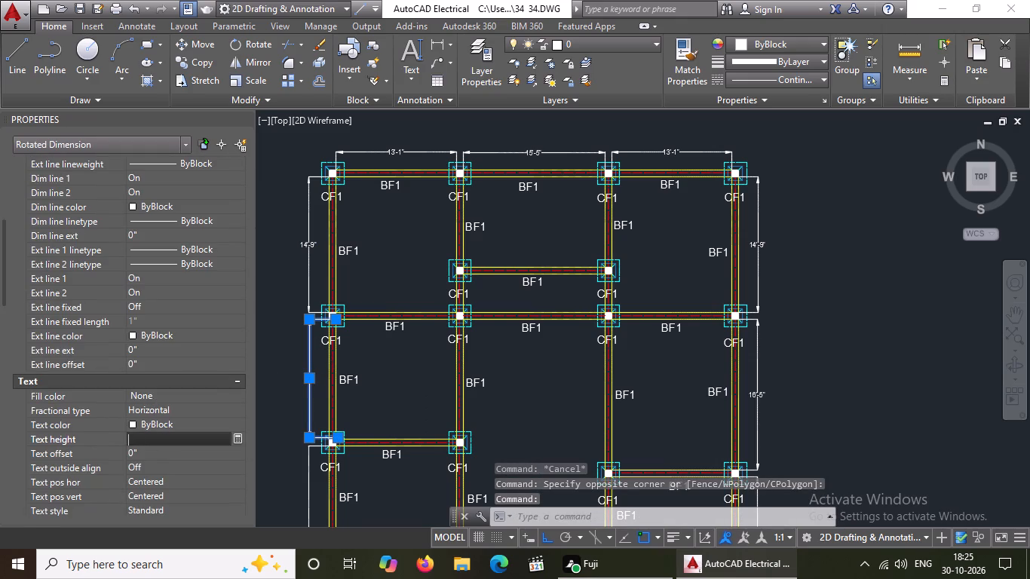
key(BackSpace)
text(6")
key(Return)
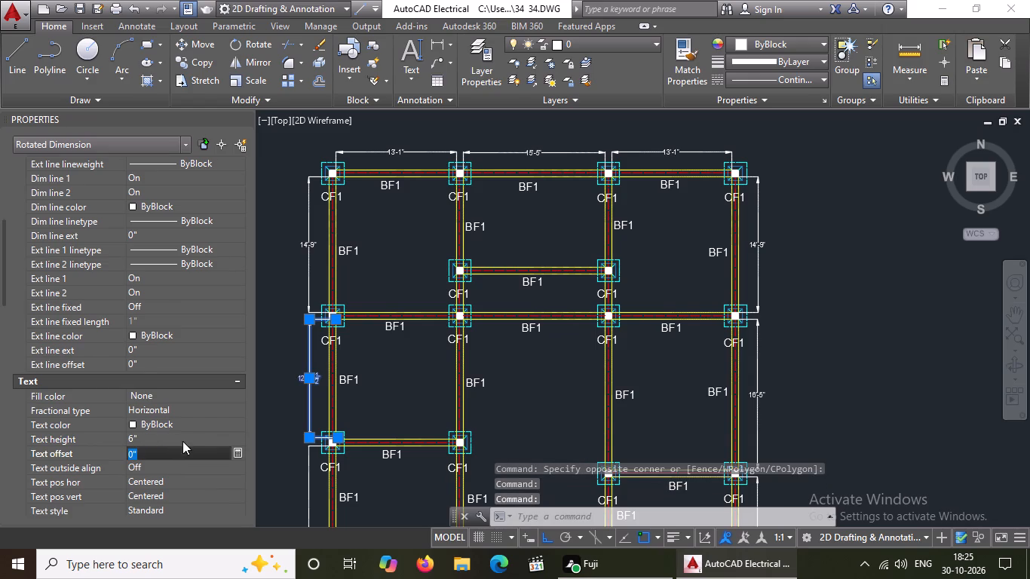
Set the arrow size of the vertical dimension beside the southwestern bay, leaving only that dimension selected, to 8".
scroll(229, 414, down, 2)
scroll(373, 366, down, 1)
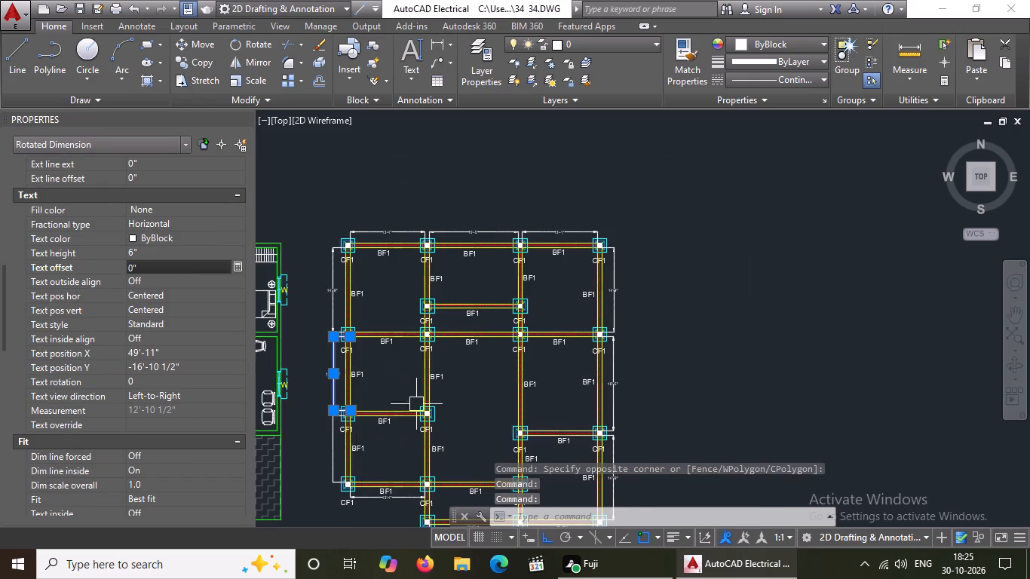
scroll(431, 378, down, 1)
scroll(390, 504, up, 1)
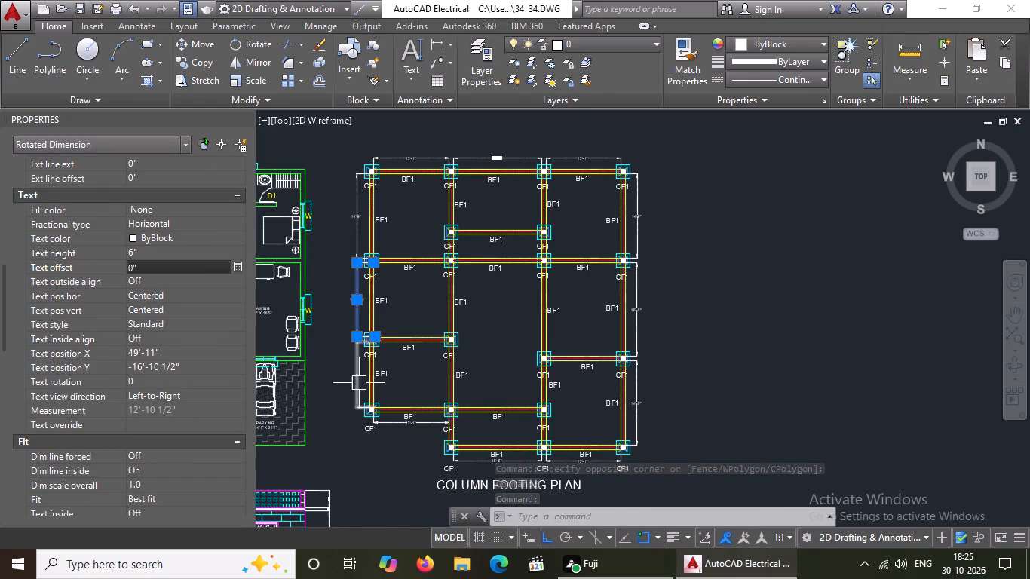
click(357, 382)
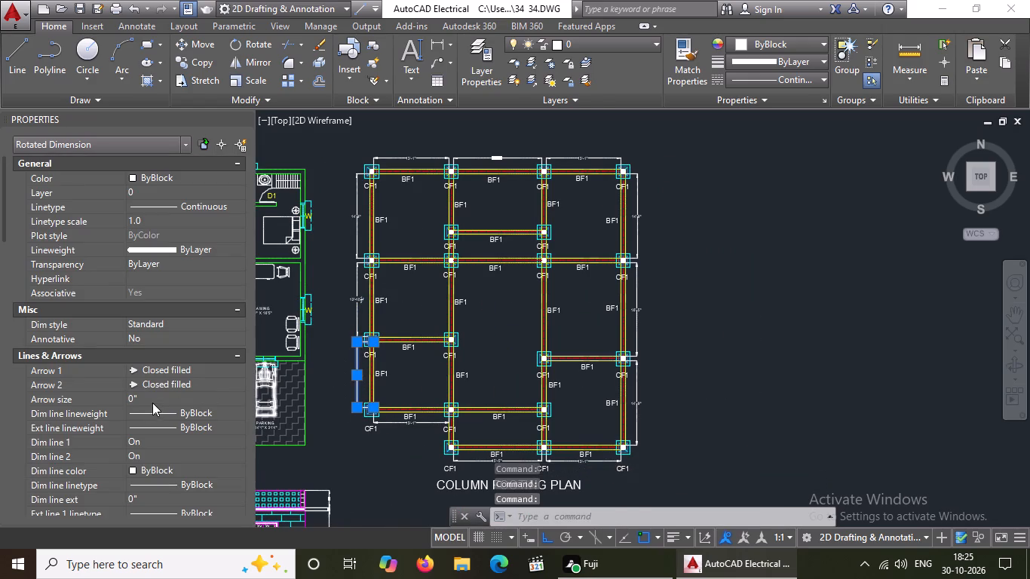
click(152, 402)
key(BackSpace)
key(BackSpace)
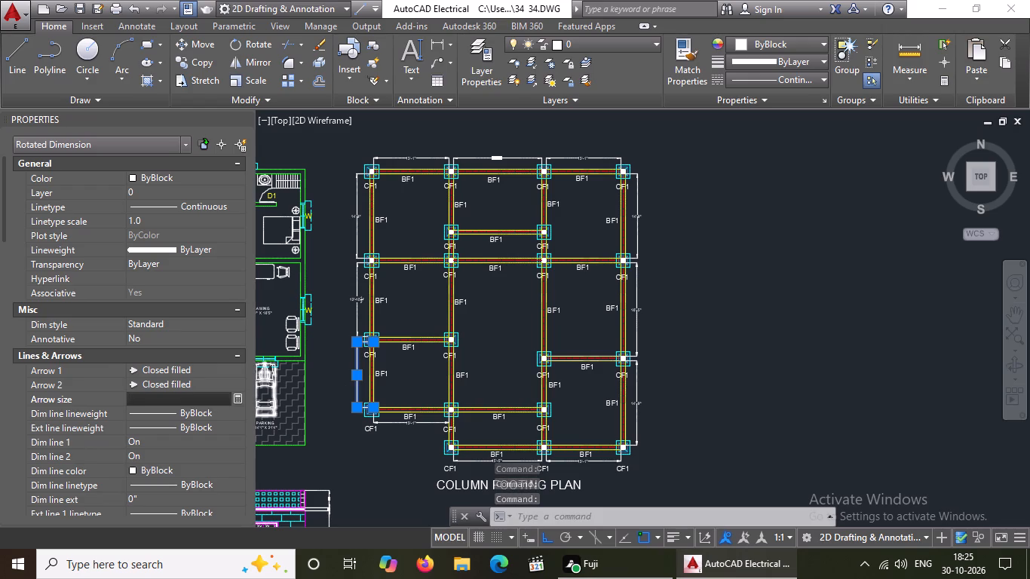
key(8)
key(shift+quotedbl)
key(Return)
Set the text height of the southwestern bay's vertical dimension to 6", close the object properties and deselect it.
scroll(152, 400, down, 4)
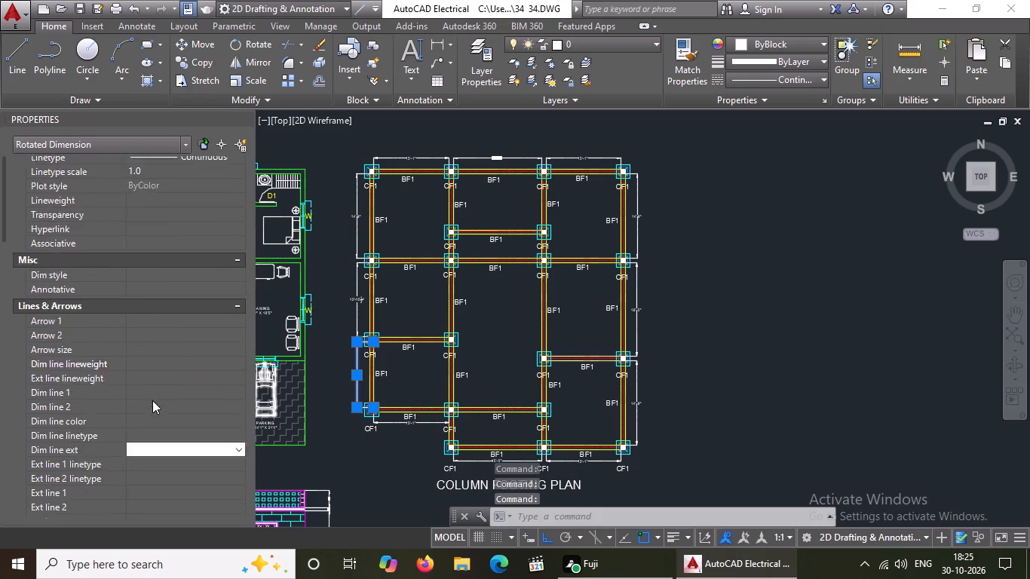
click(160, 340)
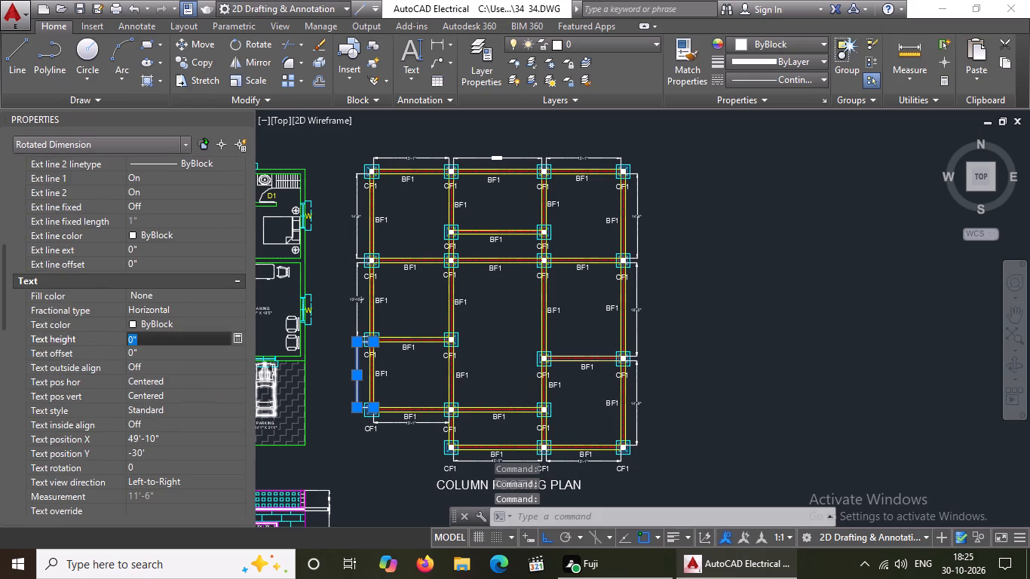
key(BackSpace)
key(BackSpace)
text(6")
key(Return)
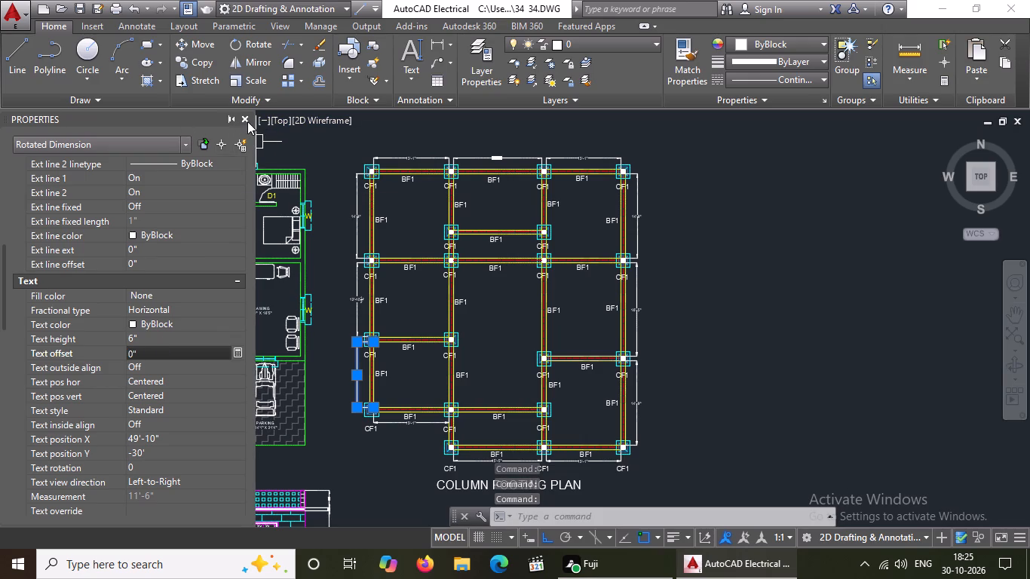
click(247, 119)
key(Escape)
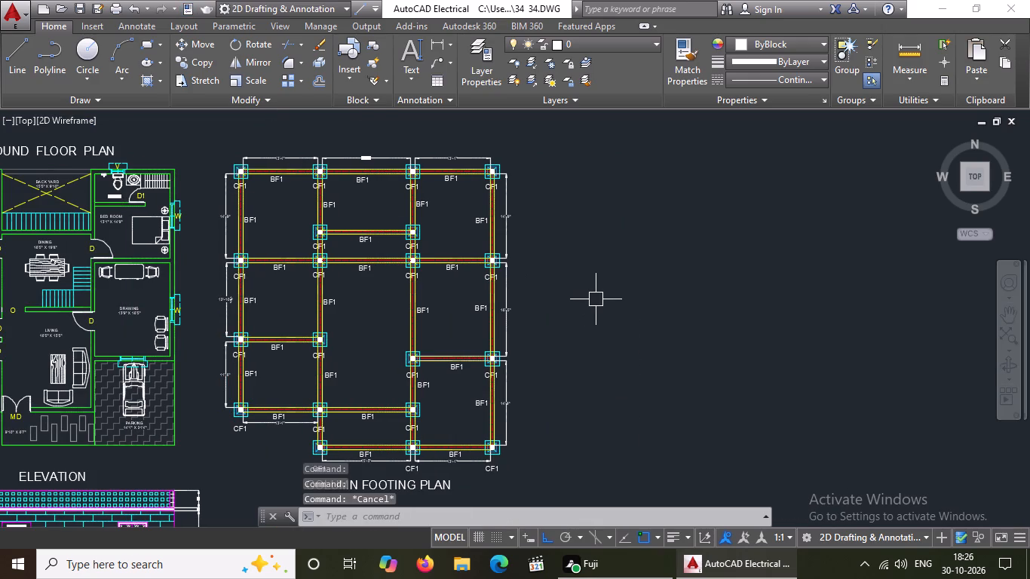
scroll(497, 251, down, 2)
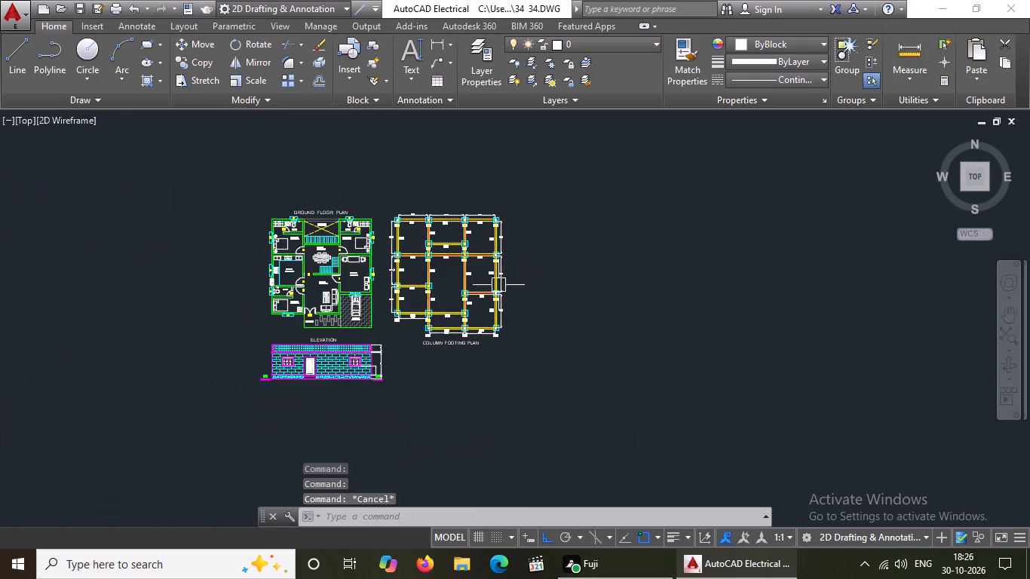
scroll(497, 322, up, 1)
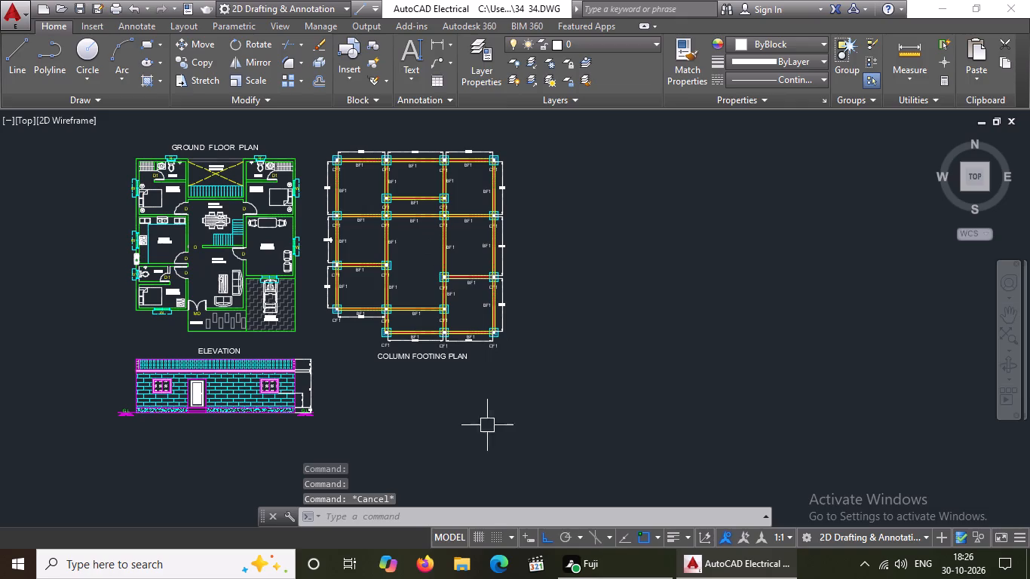
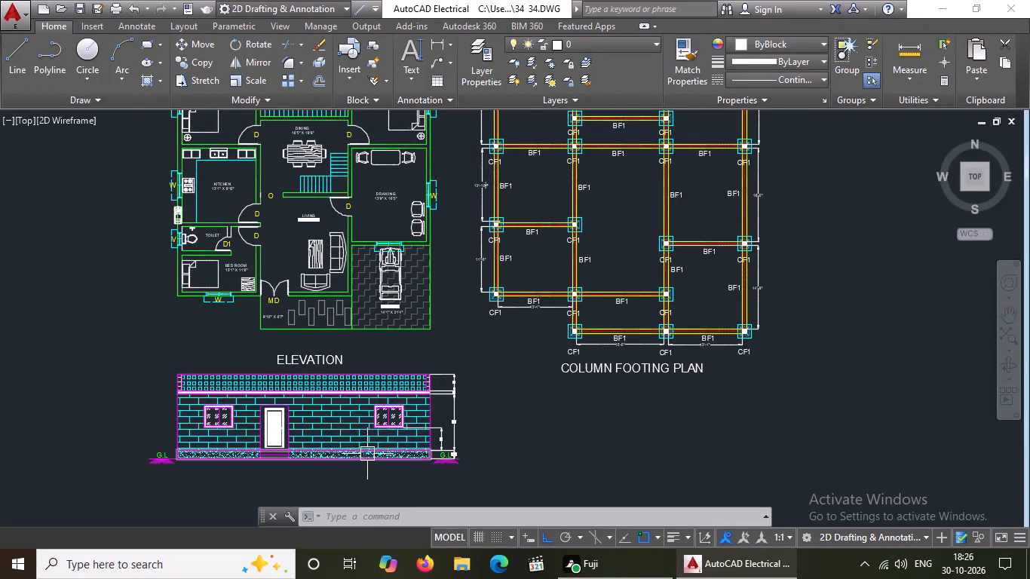
Move the COLUMN FOOTING PLAN title slightly east beneath the footing plan.
scroll(367, 454, up, 1)
scroll(613, 369, down, 2)
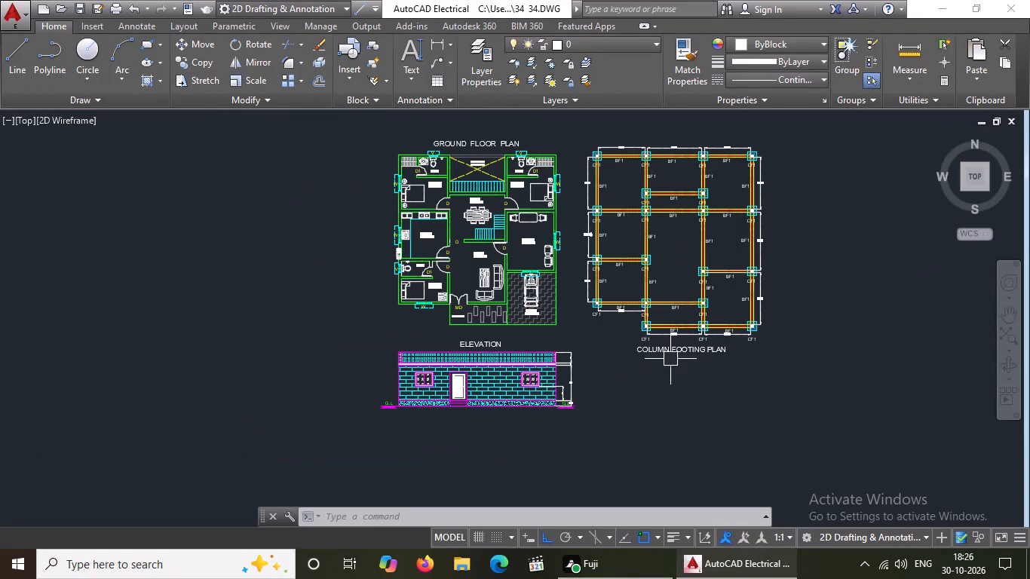
click(682, 348)
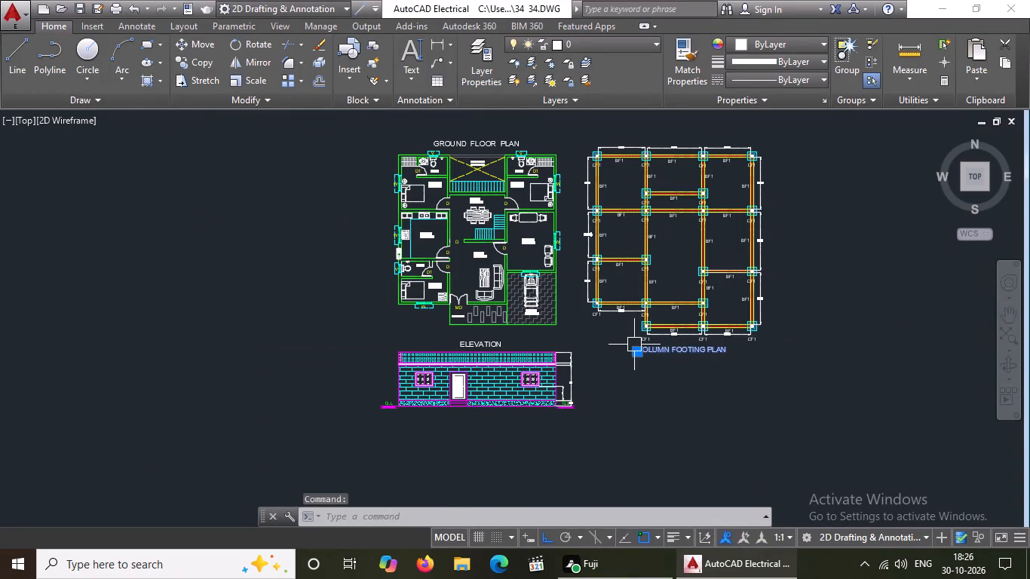
click(634, 351)
click(649, 351)
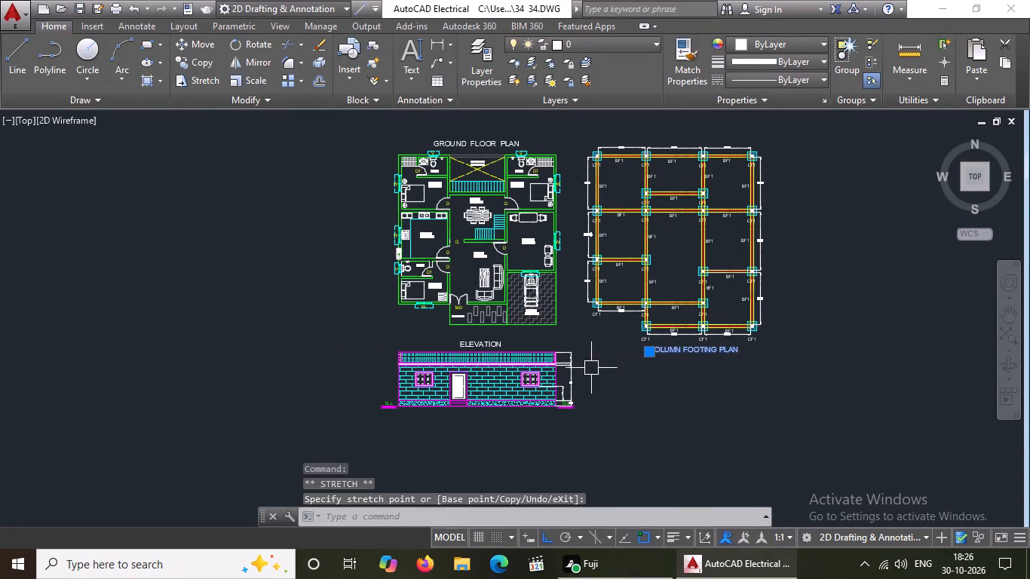
Turn ortho mode off and move the ELEVATION title slightly down and to the west, just above the elevation, and deselect it.
middle_drag(546, 303, 537, 324)
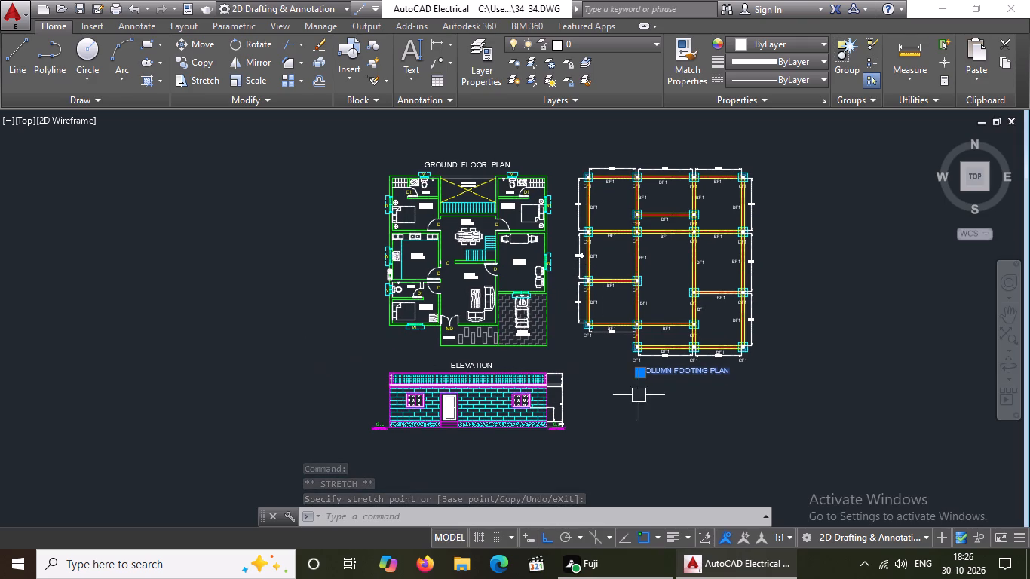
scroll(640, 394, up, 2)
click(201, 318)
click(159, 332)
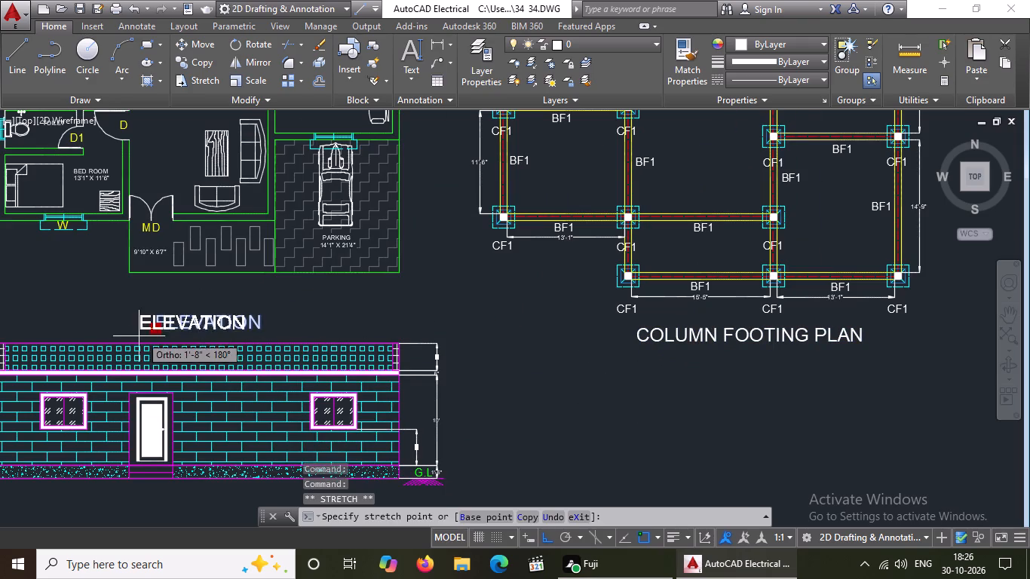
click(541, 534)
scroll(113, 335, down, 2)
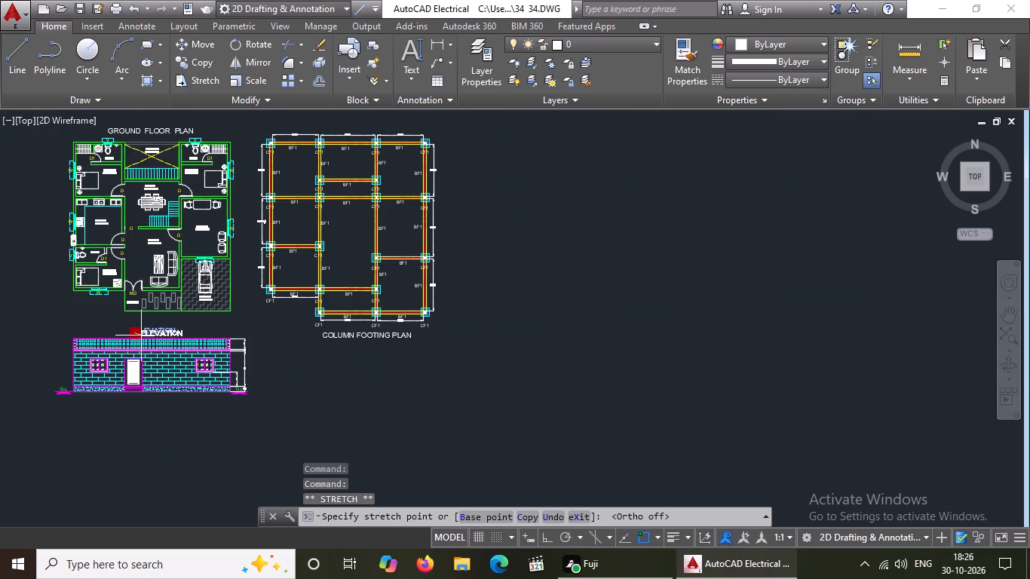
scroll(142, 337, up, 2)
scroll(124, 336, down, 1)
scroll(103, 338, up, 1)
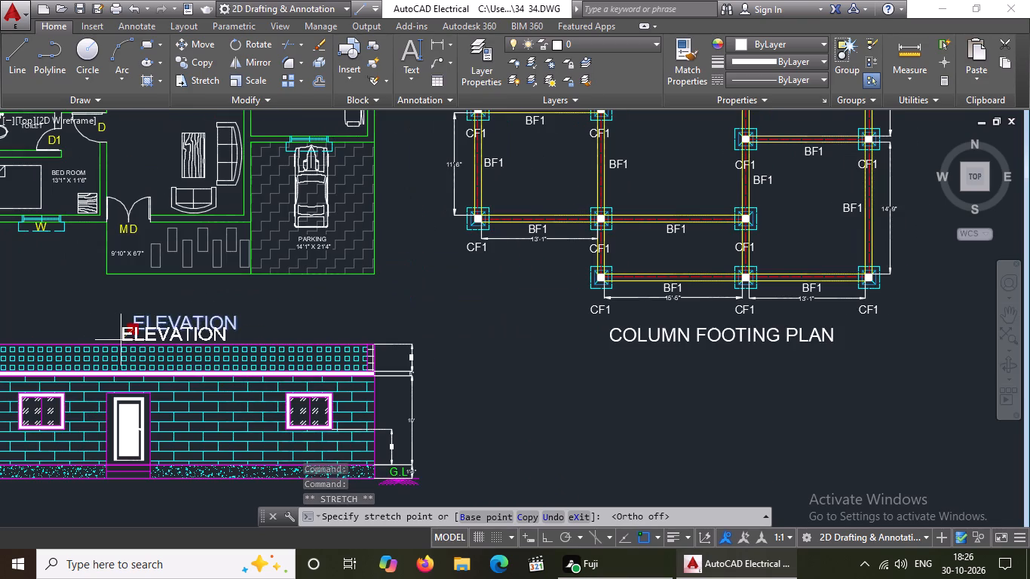
scroll(127, 334, down, 1)
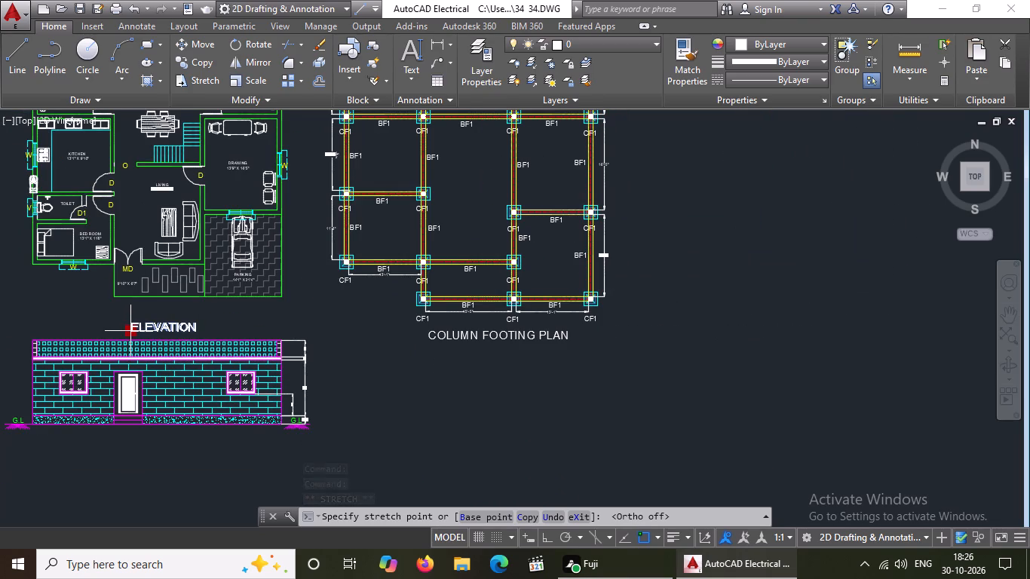
scroll(130, 335, up, 2)
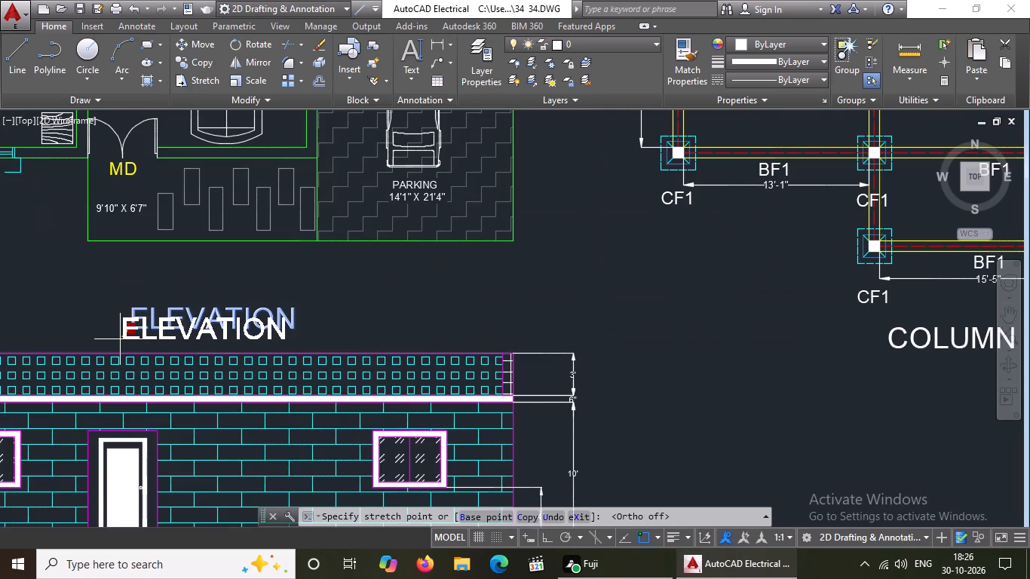
click(120, 339)
scroll(164, 335, down, 3)
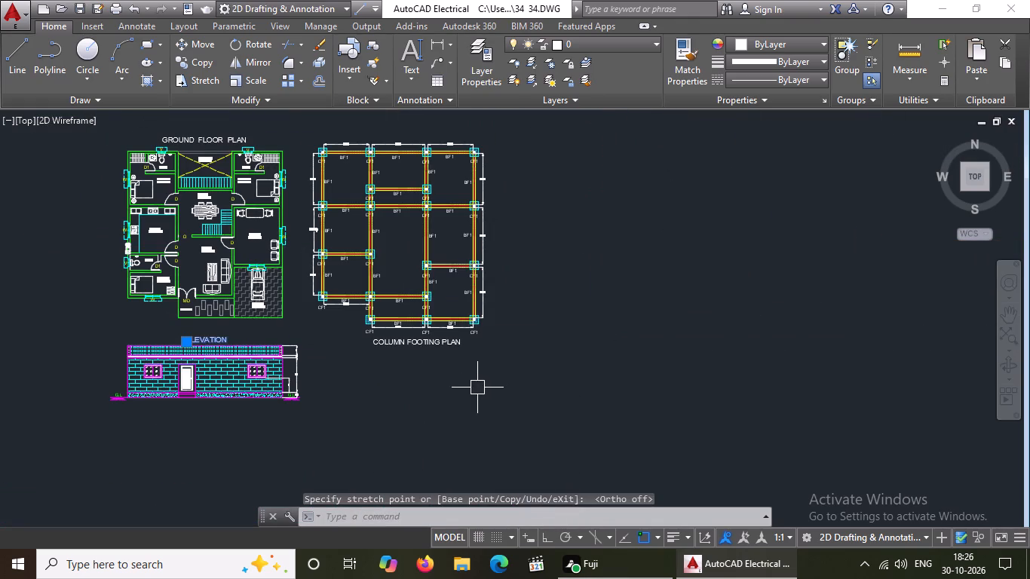
key(Escape)
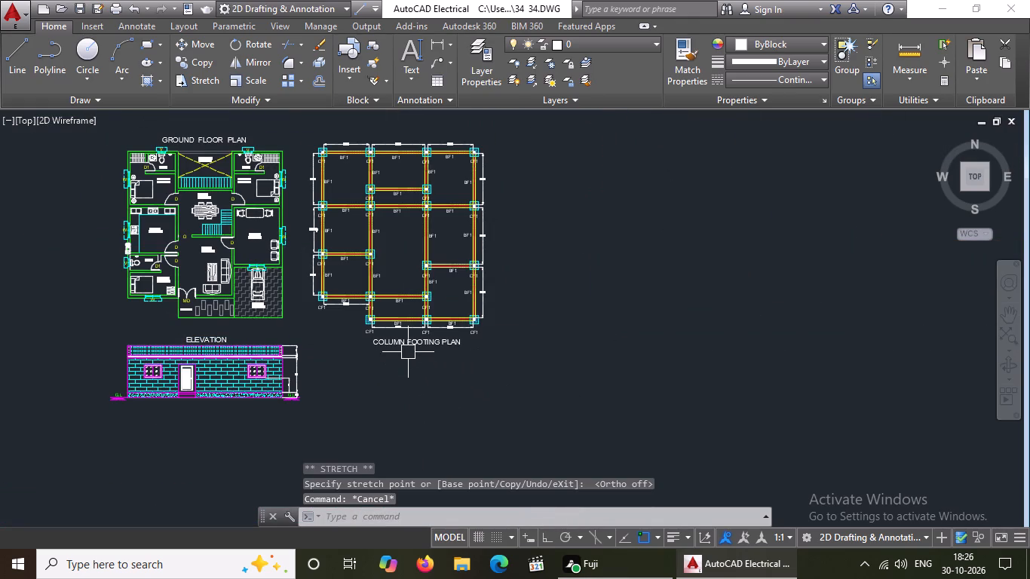
Move the COLUMN FOOTING PLAN title slightly up and to the west, closer beneath the footing plan, and deselect it.
scroll(406, 353, up, 2)
click(400, 326)
click(317, 336)
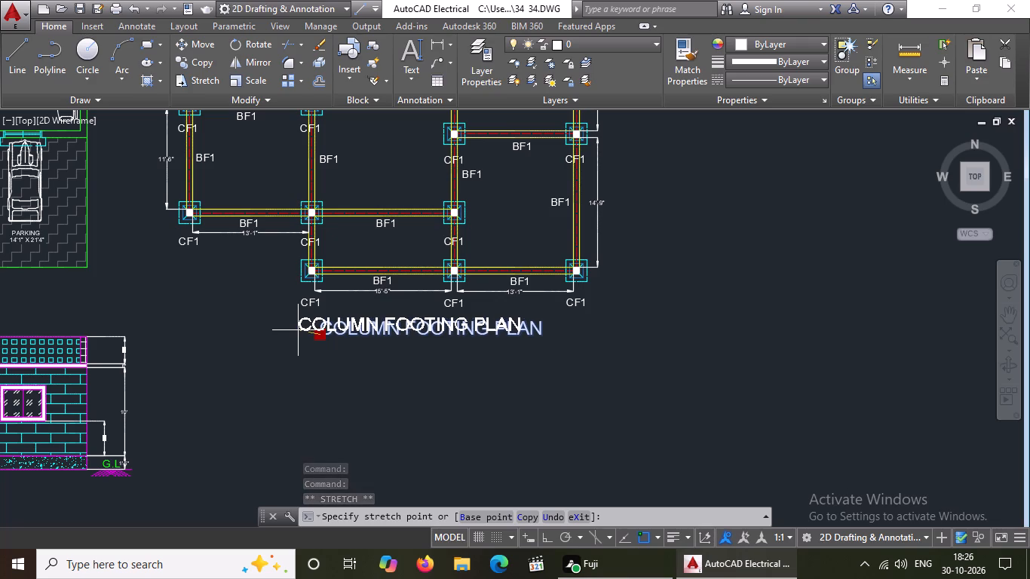
click(298, 329)
scroll(308, 323, down, 2)
key(Escape)
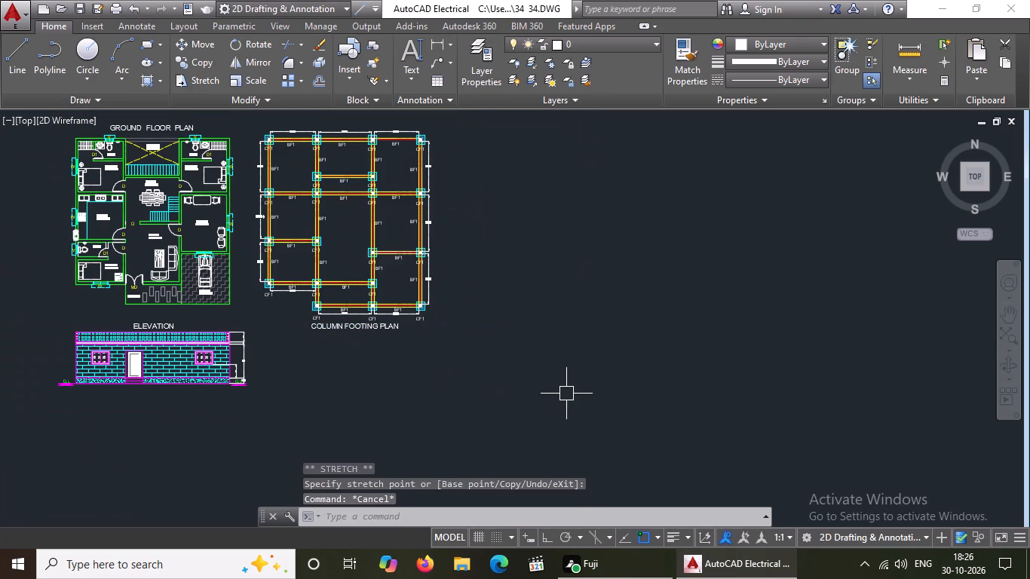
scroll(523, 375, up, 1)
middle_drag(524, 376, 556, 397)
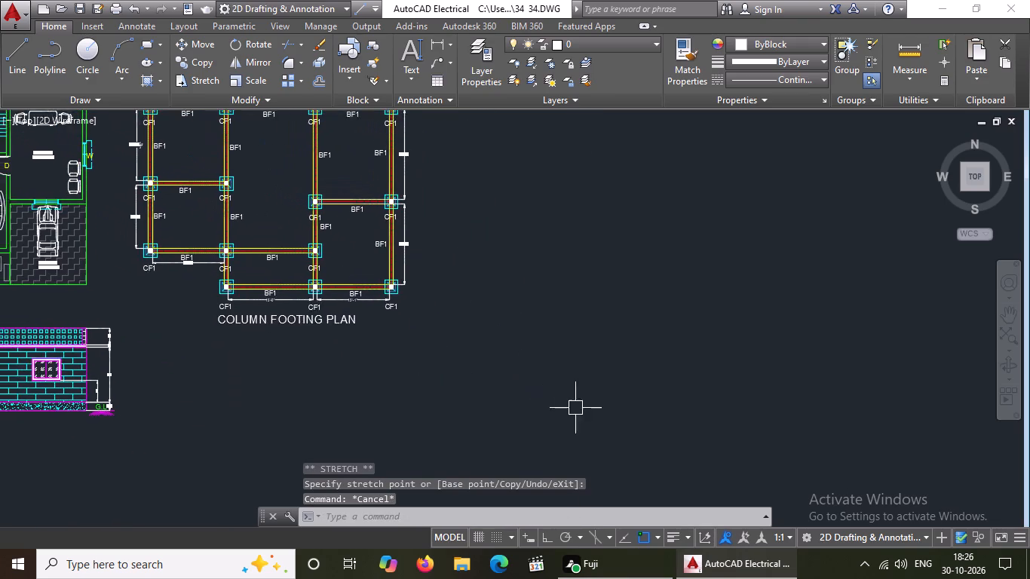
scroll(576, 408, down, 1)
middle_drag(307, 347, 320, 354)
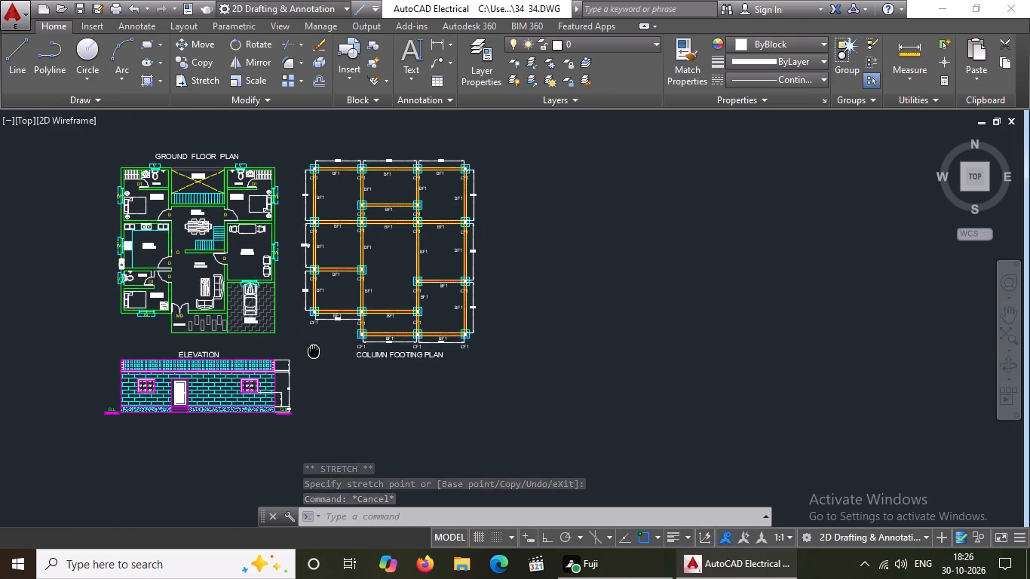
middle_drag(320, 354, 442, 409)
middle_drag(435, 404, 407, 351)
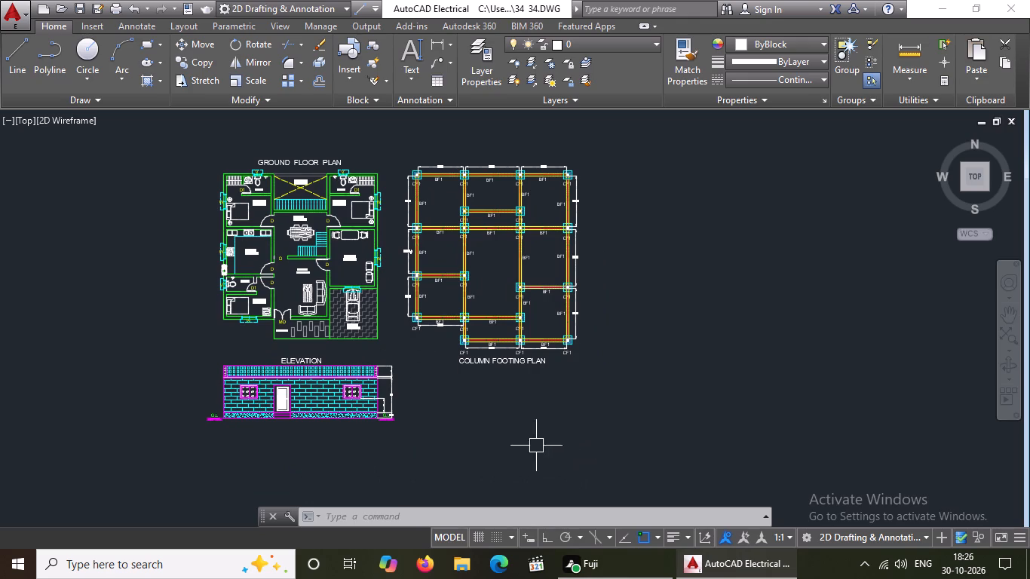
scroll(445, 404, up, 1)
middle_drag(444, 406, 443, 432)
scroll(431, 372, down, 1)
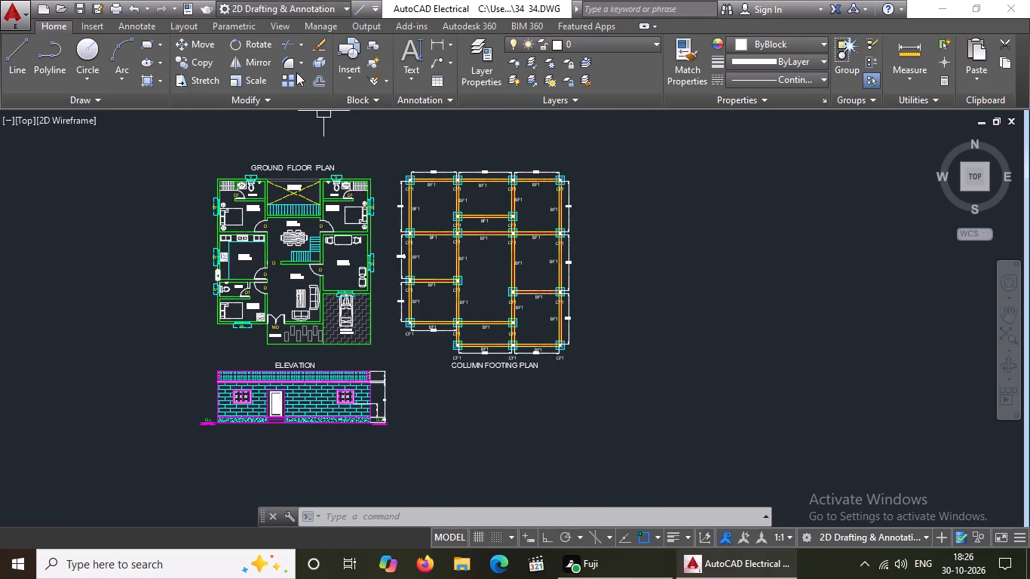
Change the colour of the GROUND FLOOR PLAN, COLUMN FOOTING PLAN and ELEVATION titles to Red.
click(307, 164)
click(759, 44)
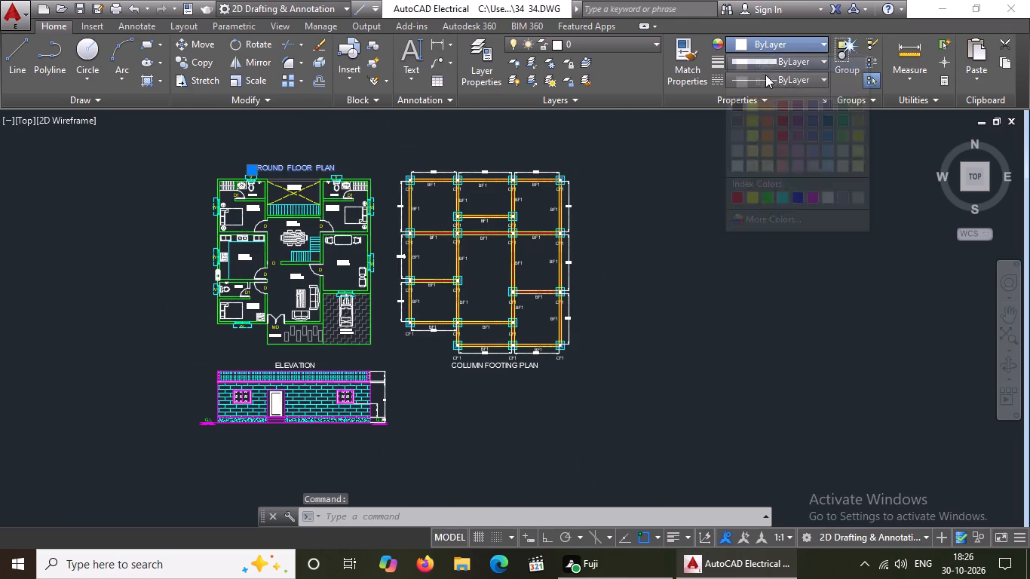
click(737, 196)
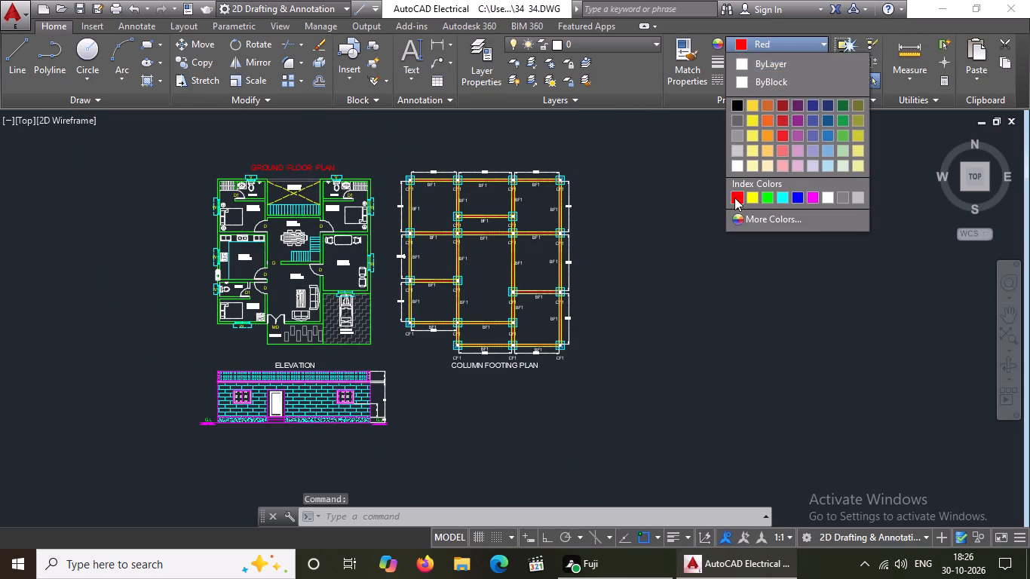
key(Escape)
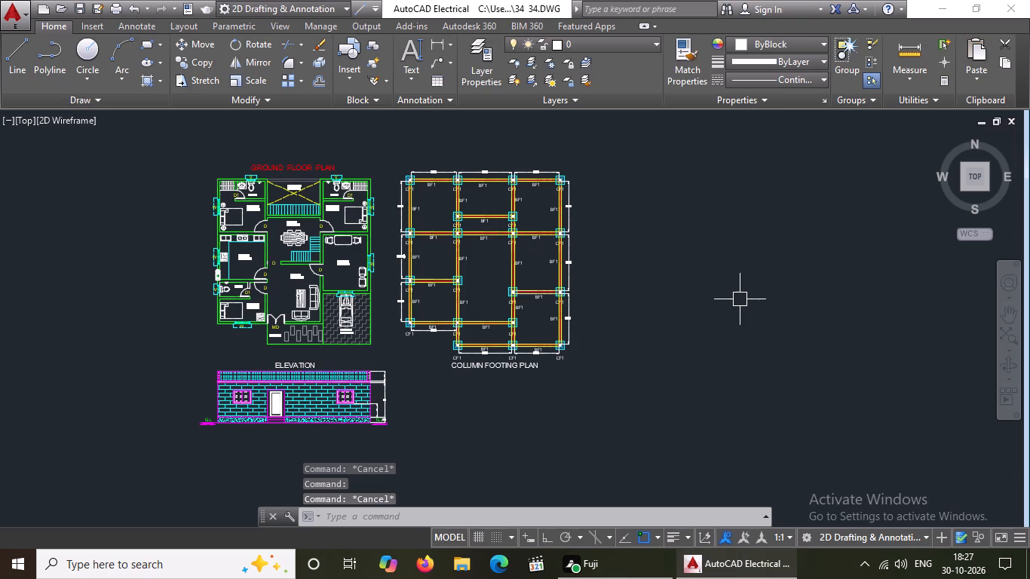
click(486, 370)
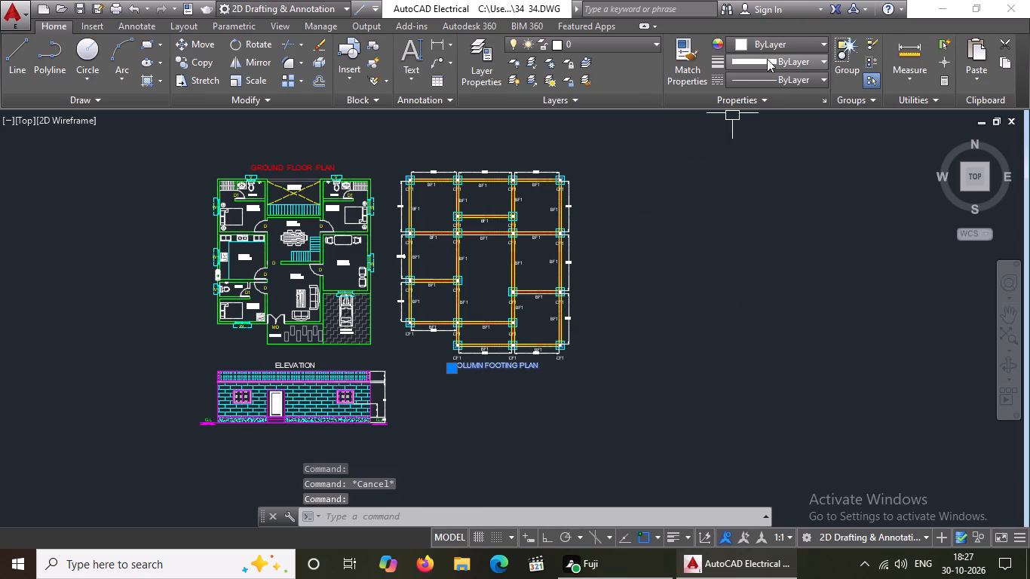
click(765, 46)
click(737, 198)
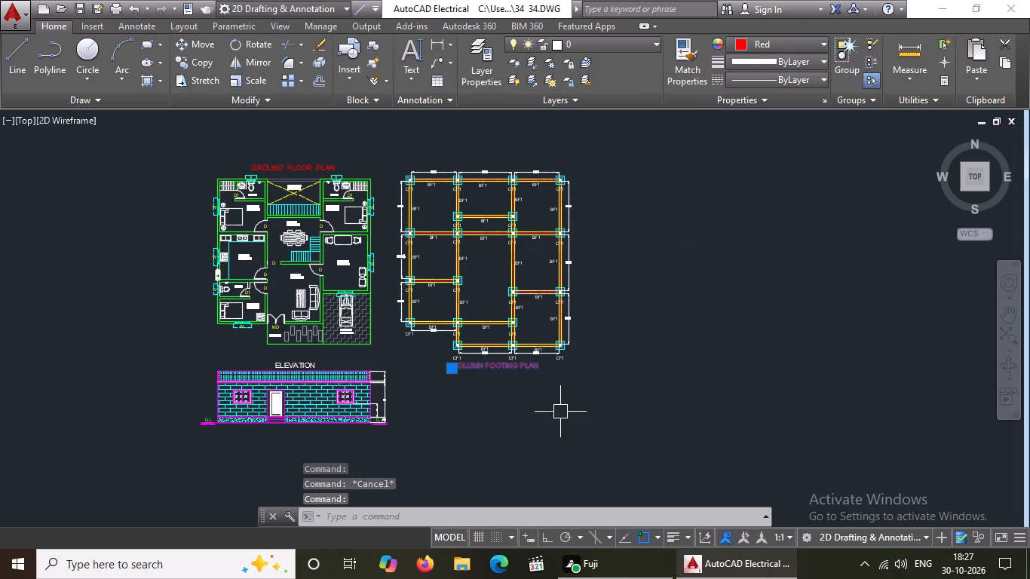
key(Escape)
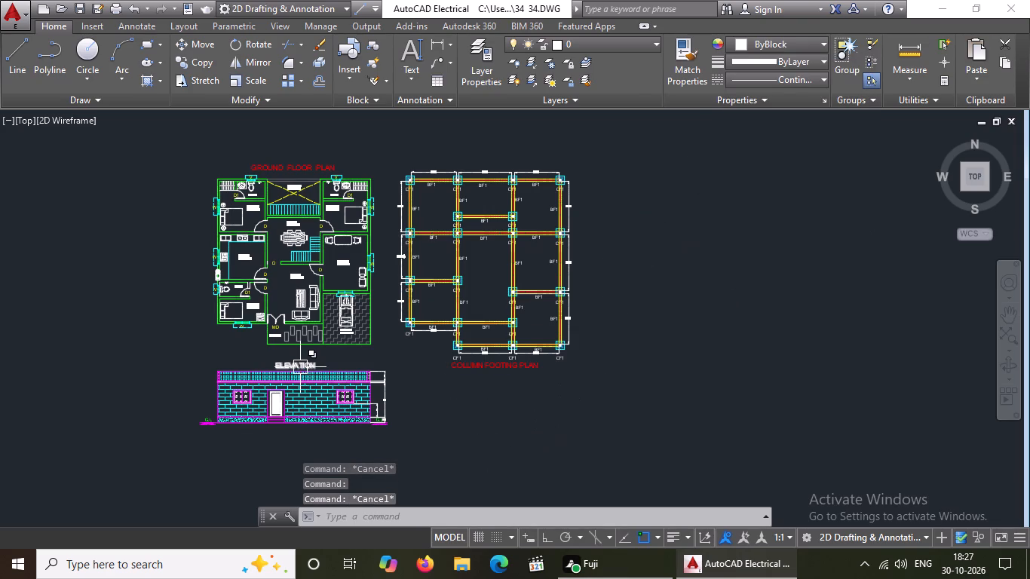
click(300, 366)
click(753, 43)
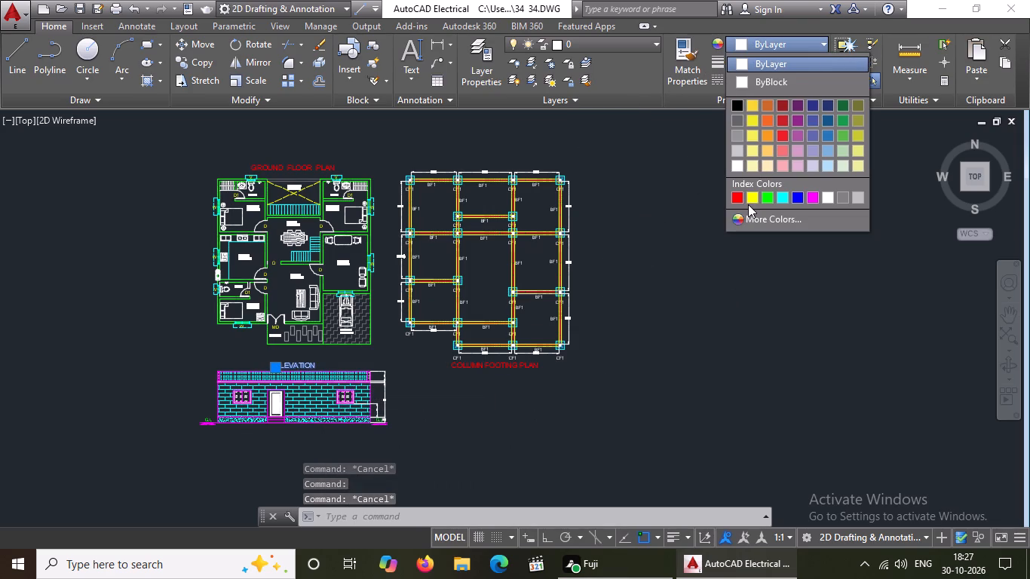
click(736, 198)
key(Escape)
key(Escape)
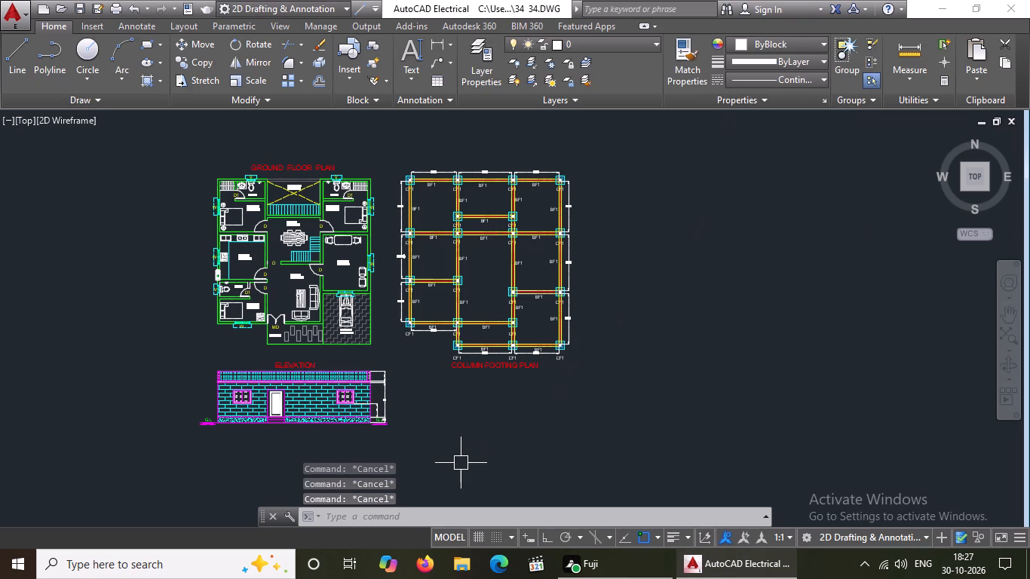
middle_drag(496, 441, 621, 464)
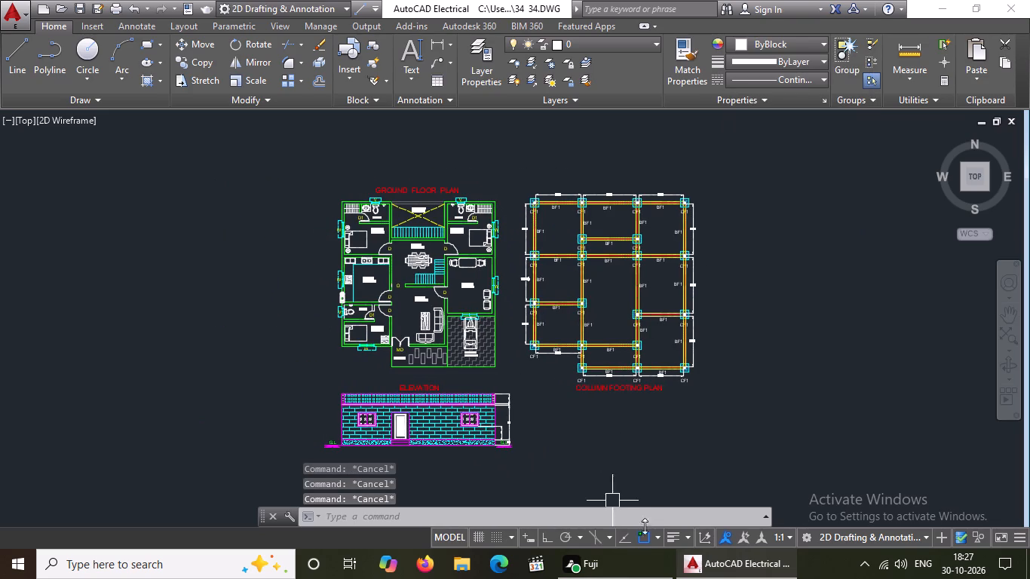
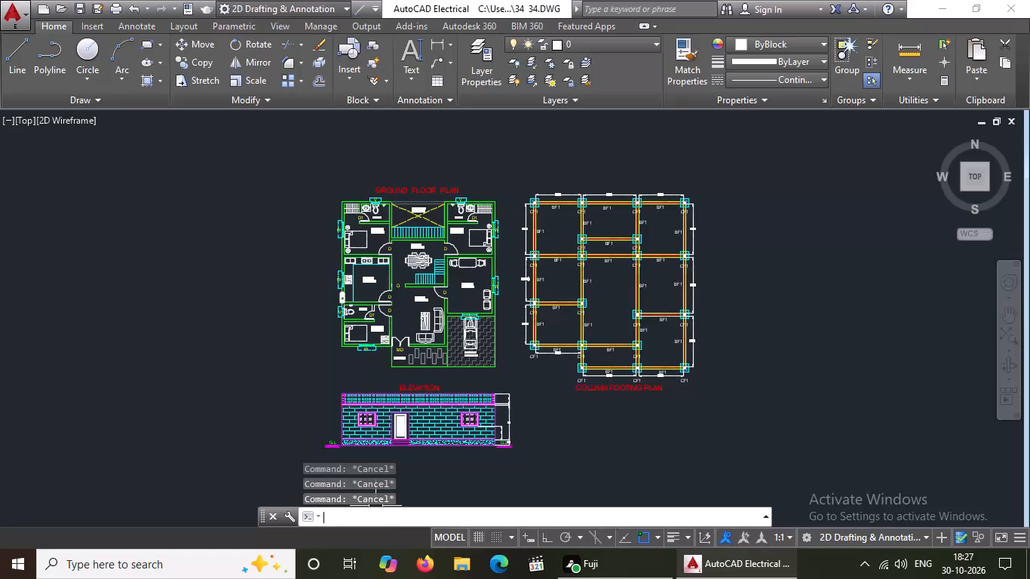
Turn off command log file recording with LOGFILEOFF.
text(LO)
text(GFILEOFF)
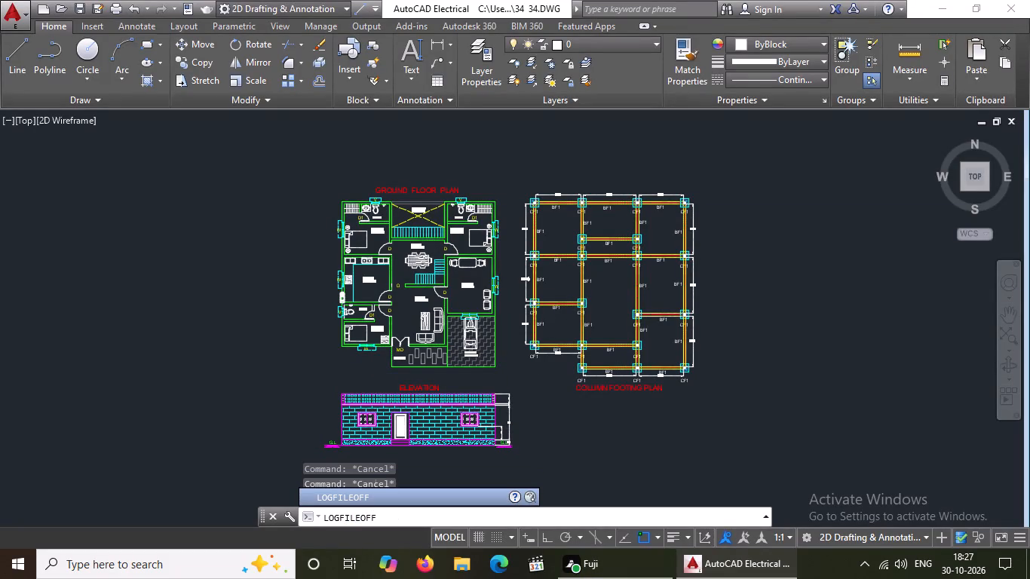
scroll(373, 520, up, 1)
key(Return)
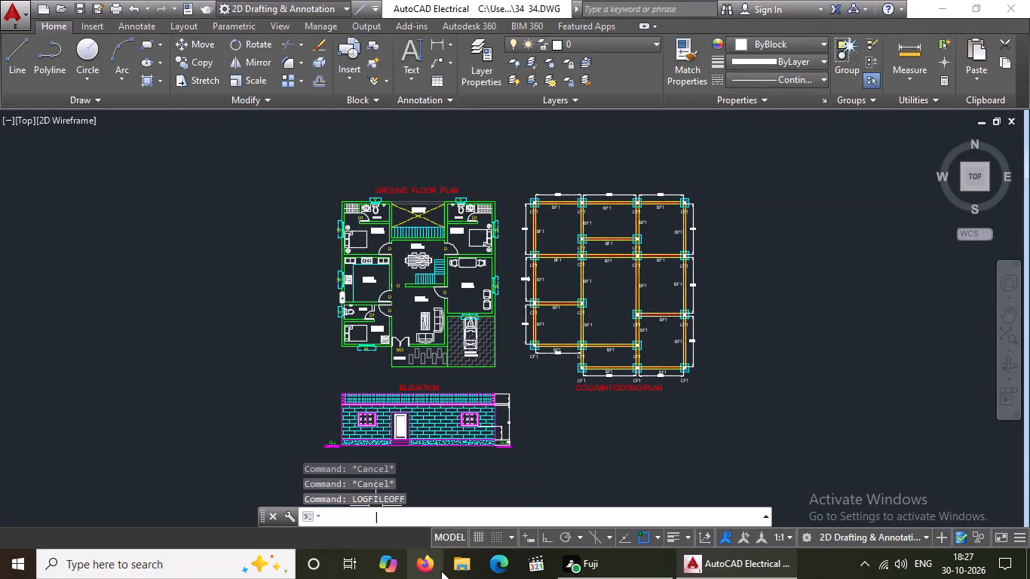
click(357, 519)
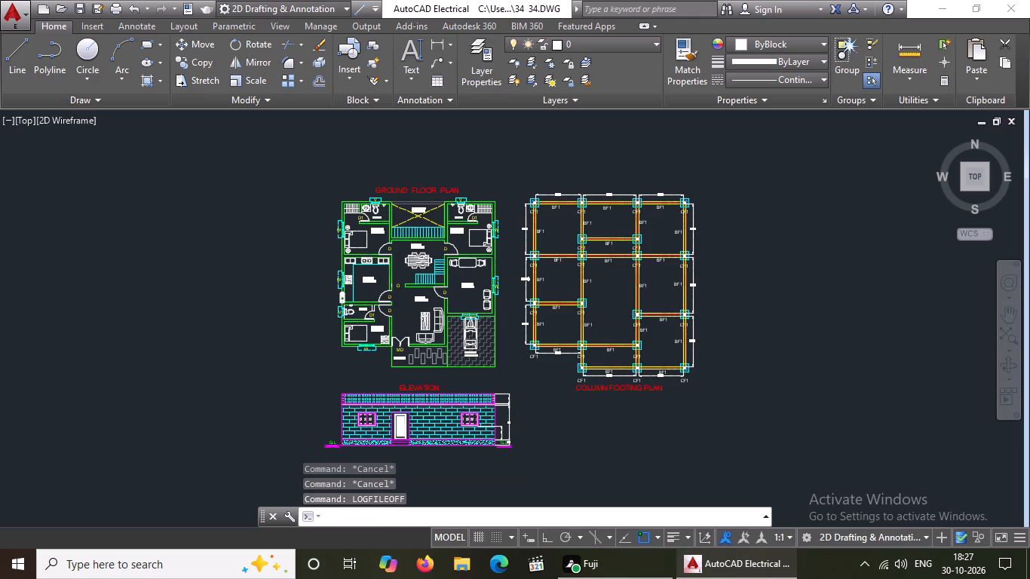
text(LOGF)
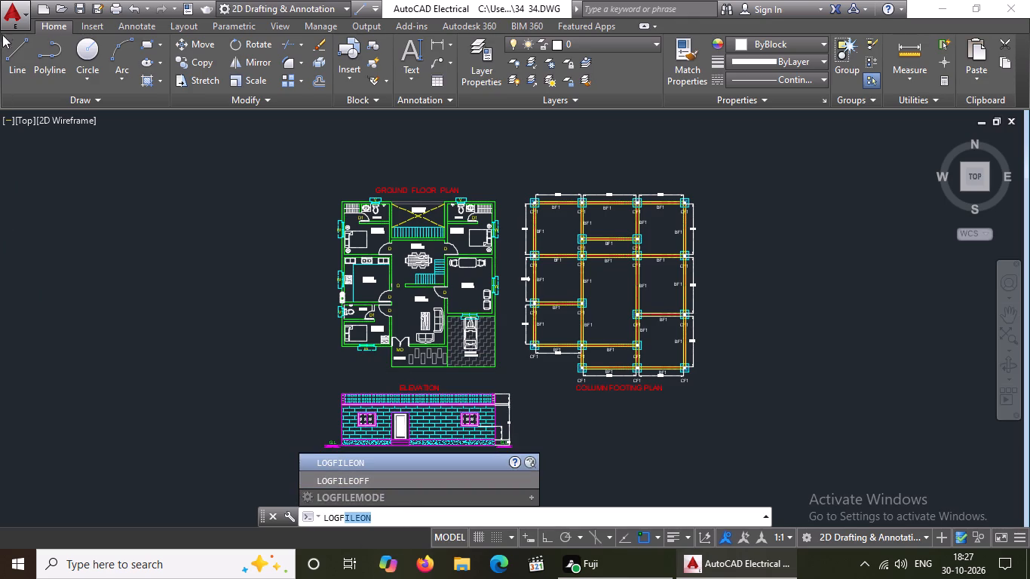
click(368, 479)
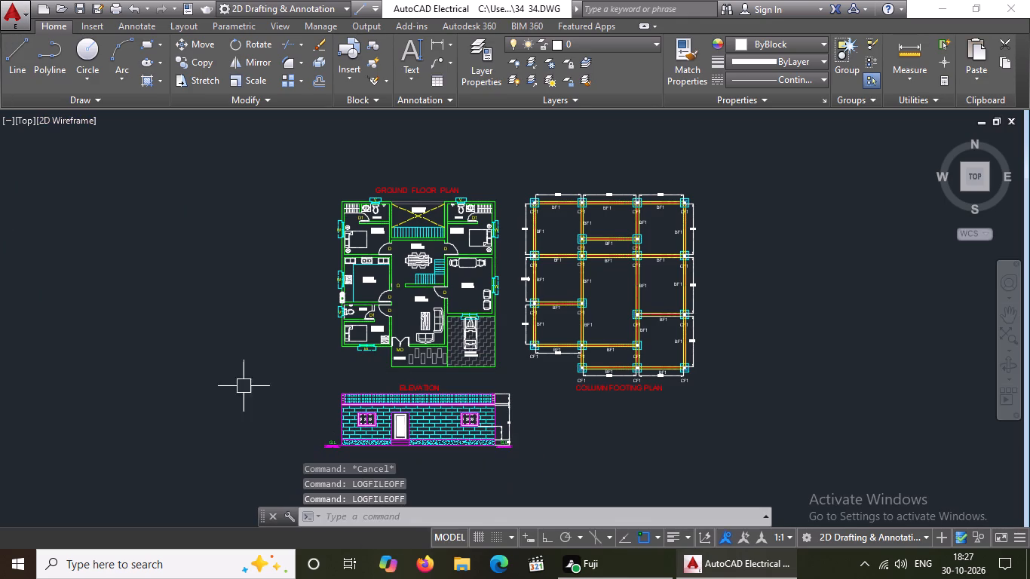
Save a copy of the drawing as 34 34.DWG in the Nayana folder on the Desktop.
click(18, 12)
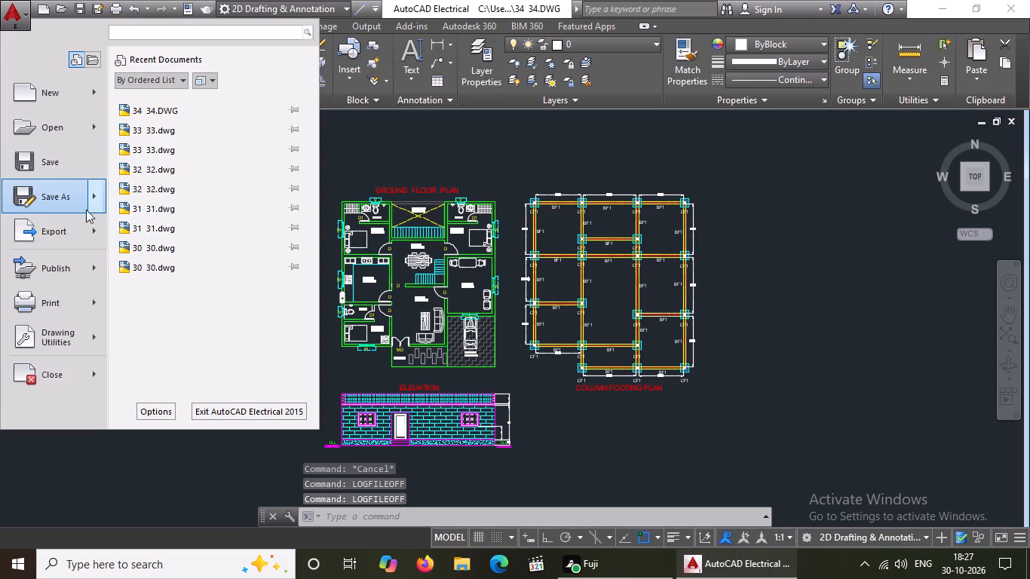
click(93, 198)
click(145, 104)
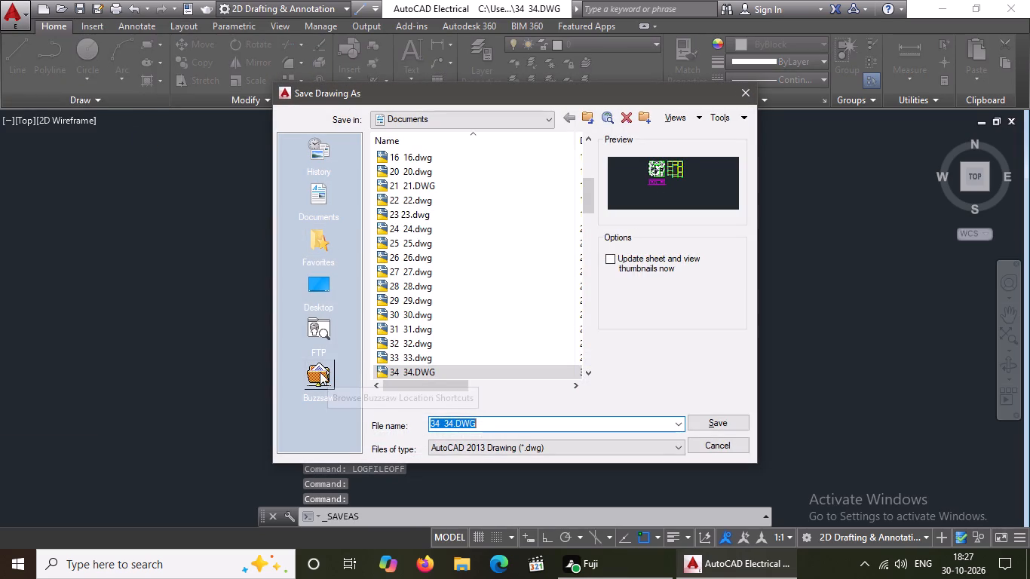
click(318, 299)
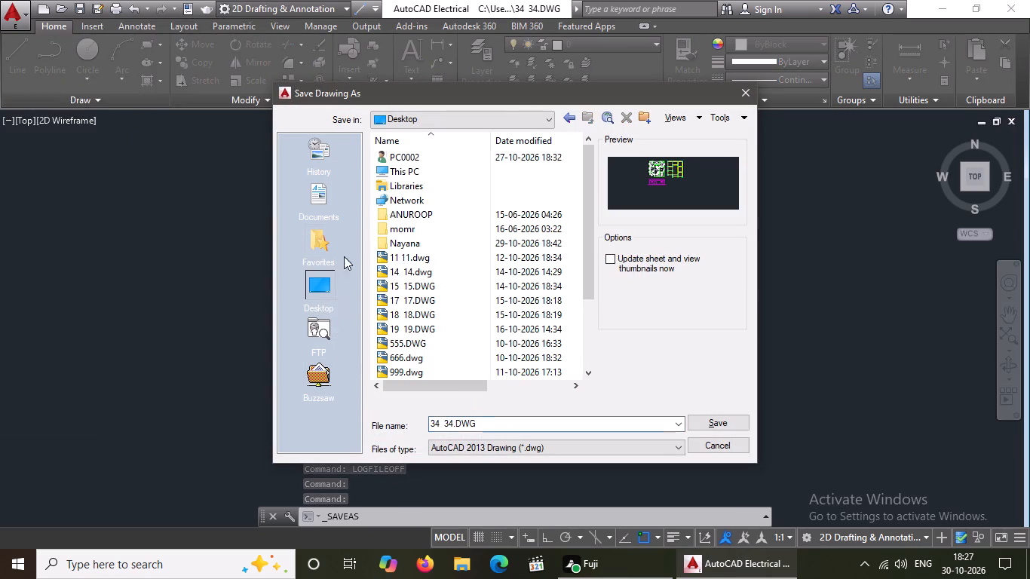
click(400, 243)
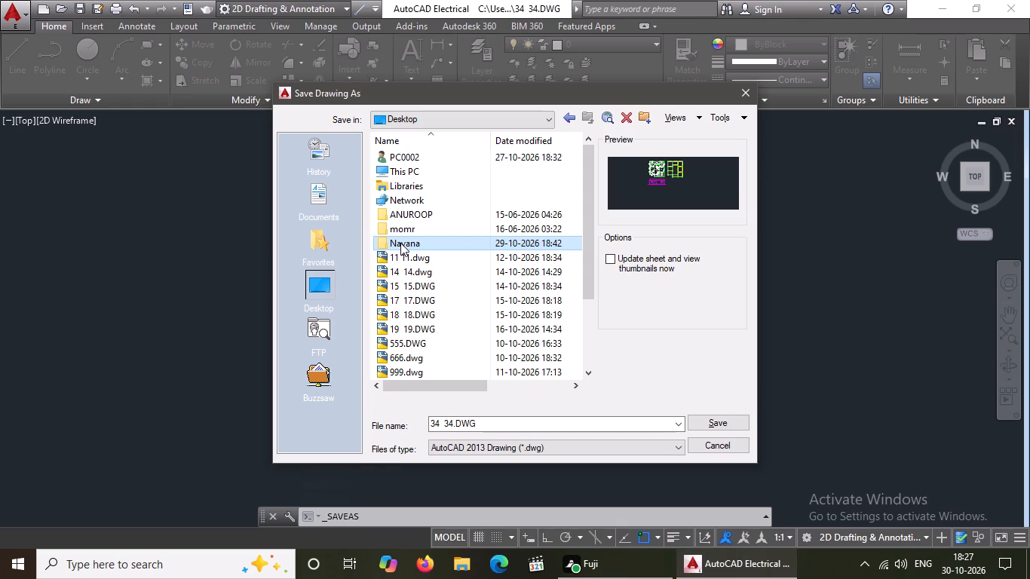
click(704, 423)
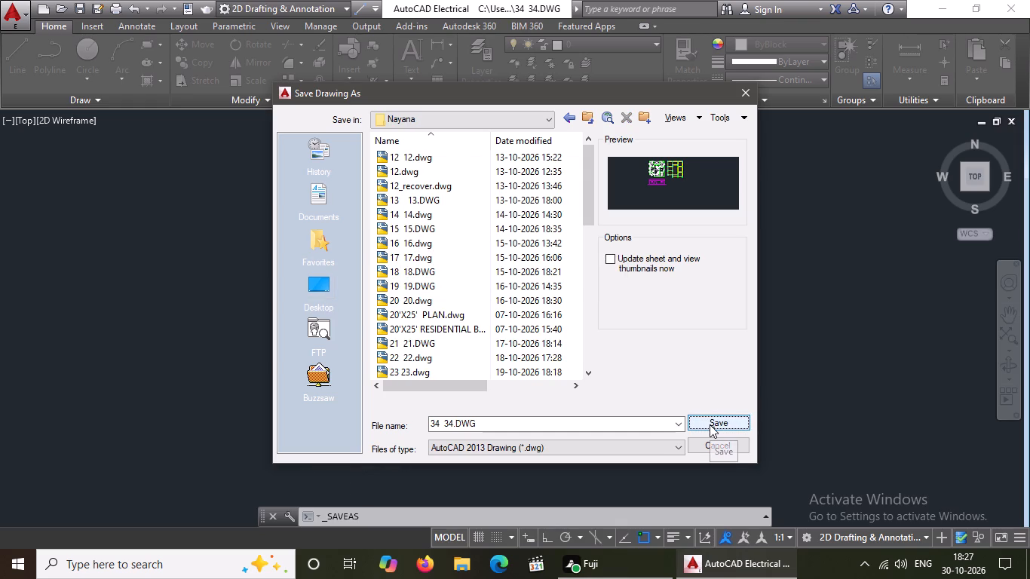
click(710, 424)
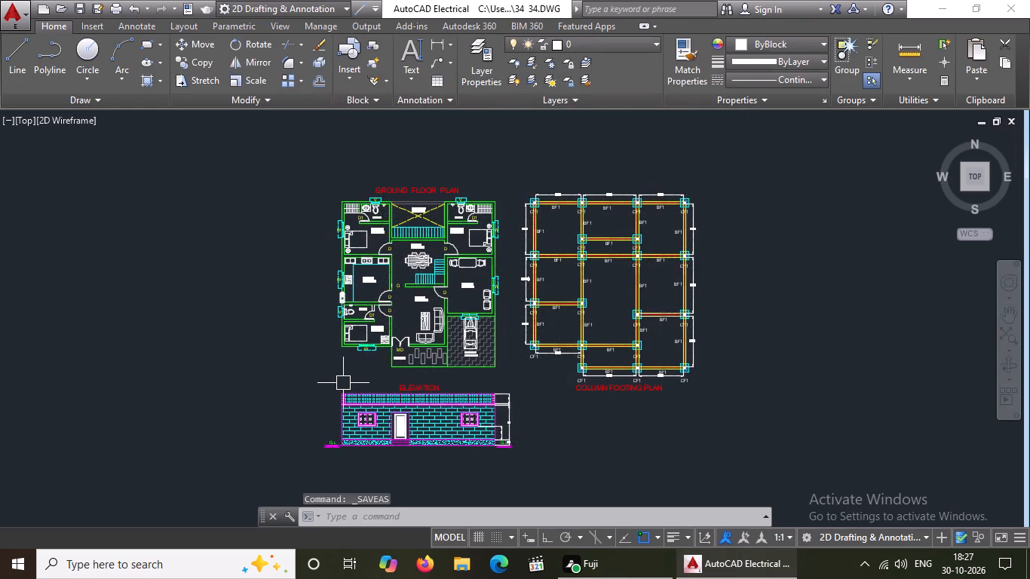
Set up the plot from the previous plot settings, window both plans and the elevation with their titles, and preview it.
key(ctrl+p)
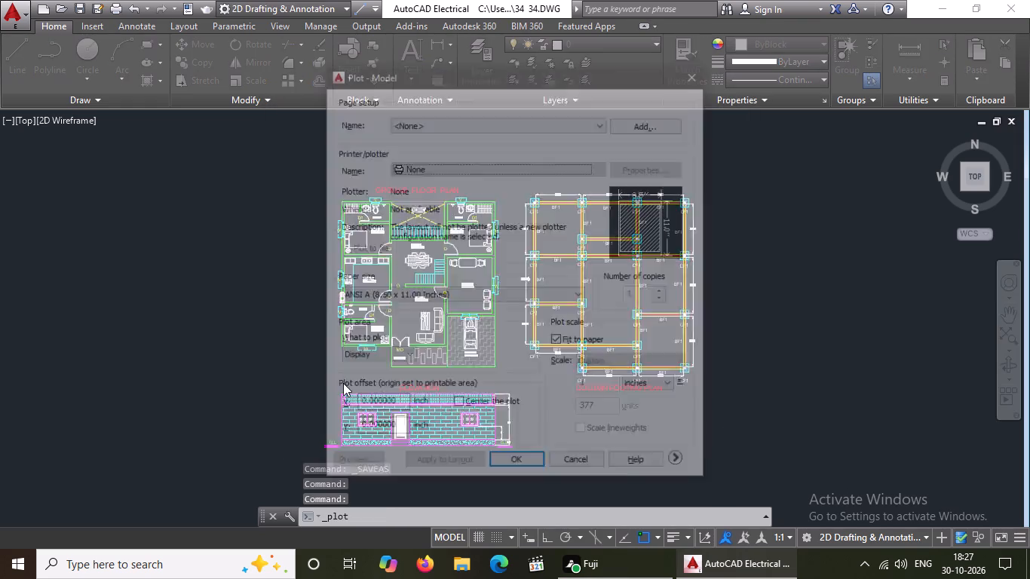
click(596, 117)
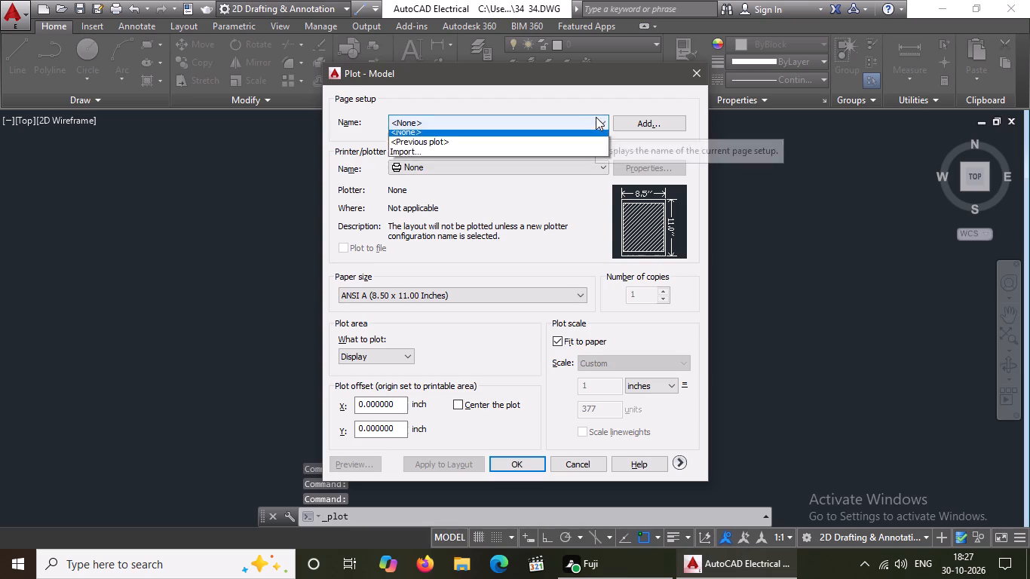
click(480, 143)
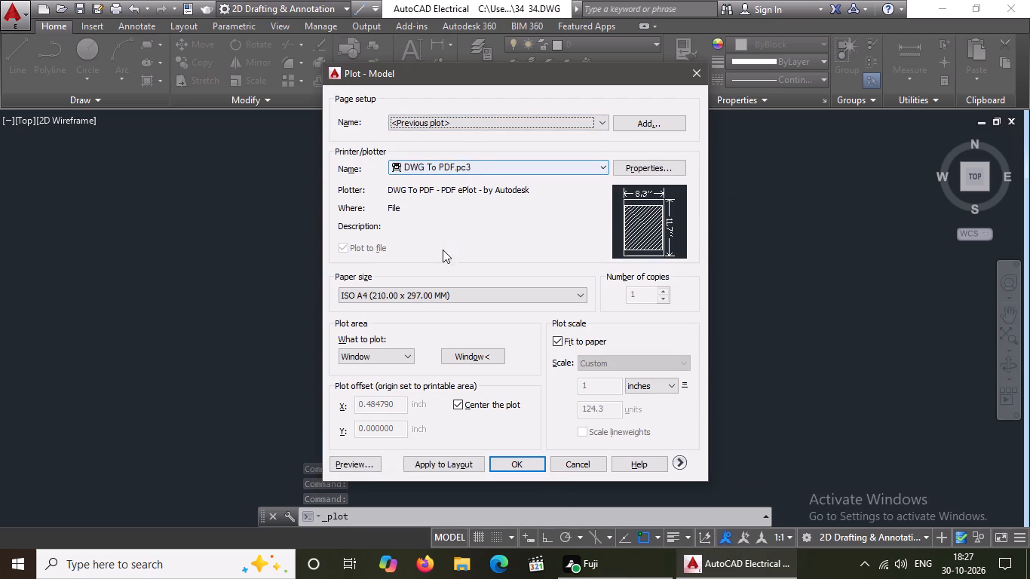
click(485, 357)
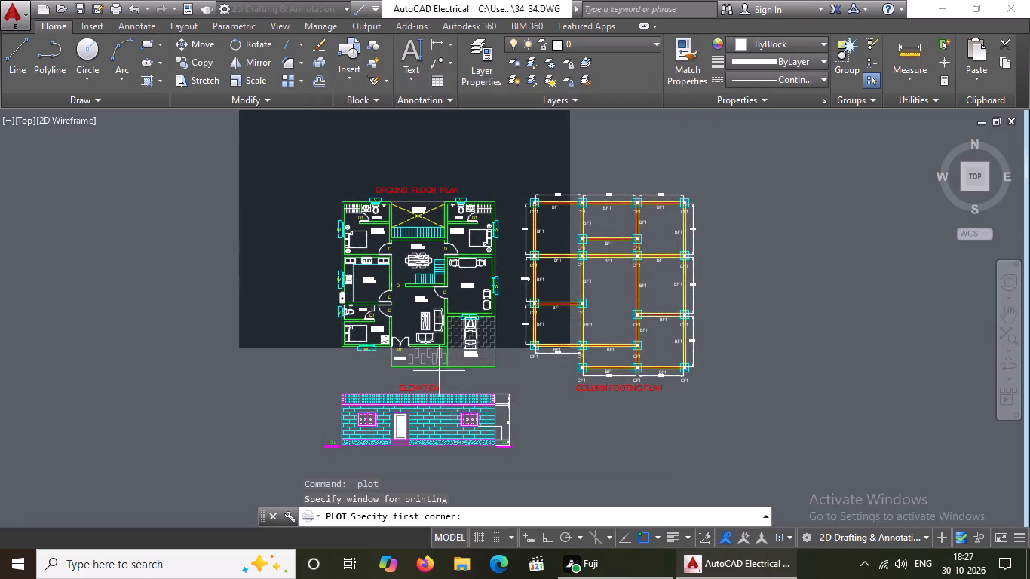
click(313, 173)
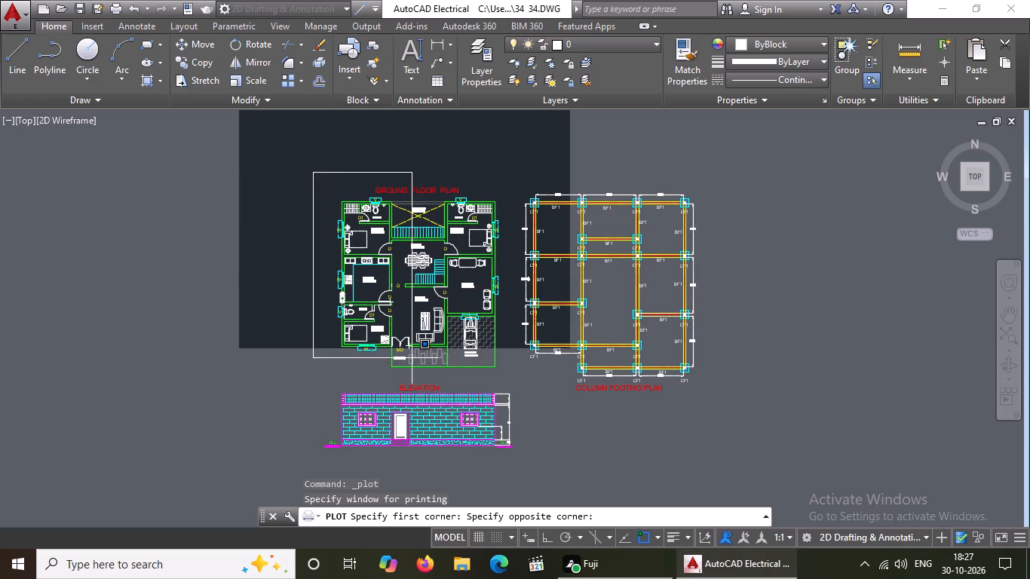
click(704, 459)
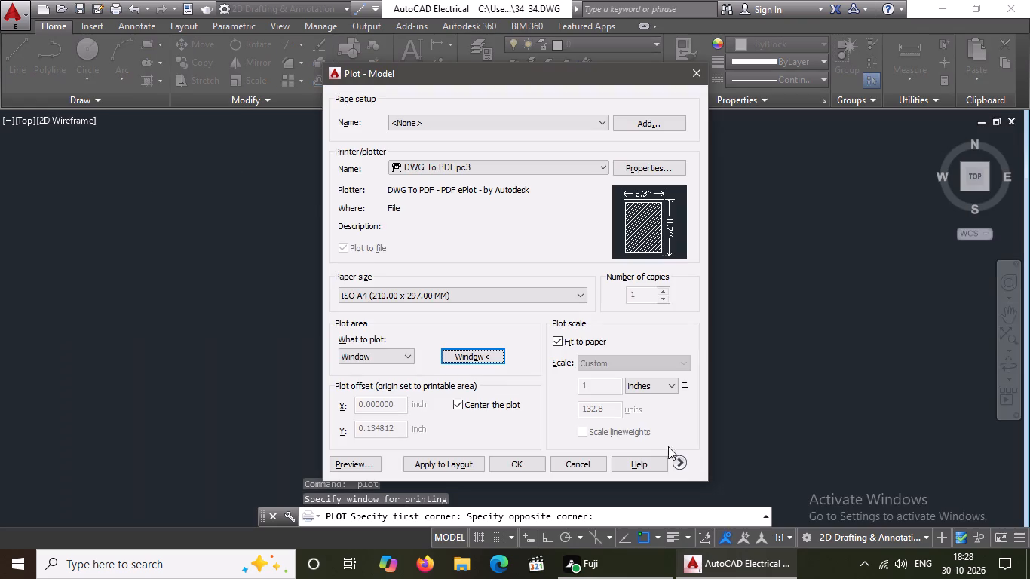
click(365, 467)
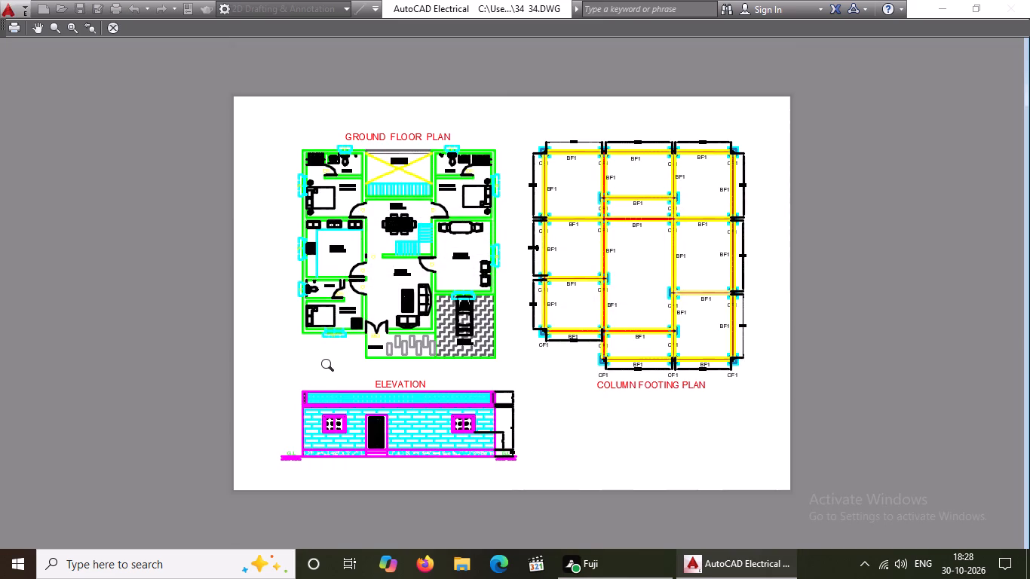
Plot the previewed sheet as 34 34-Model.pdf into the Nayana folder on the Desktop, and minimise the PDF viewer.
click(11, 23)
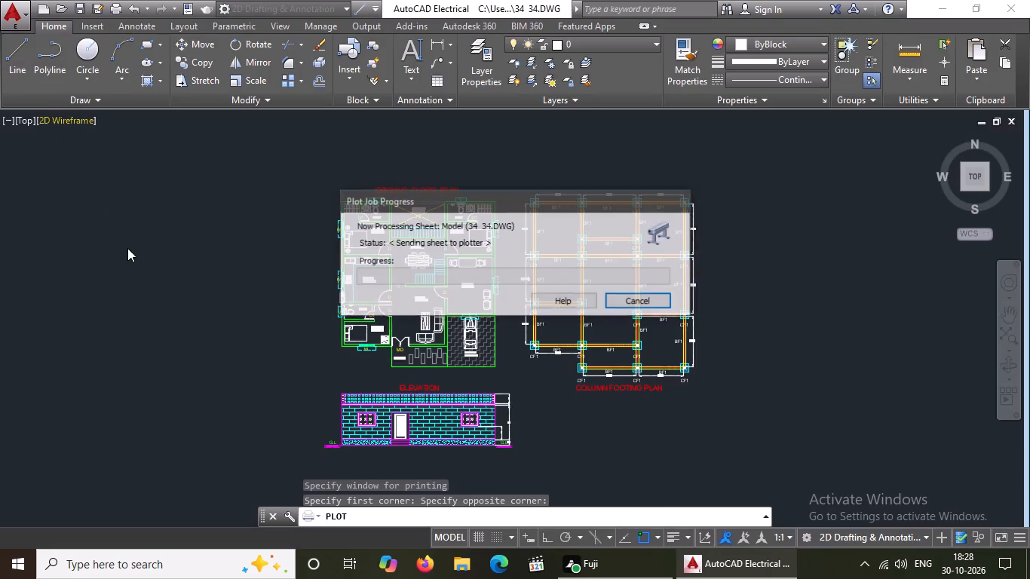
click(313, 290)
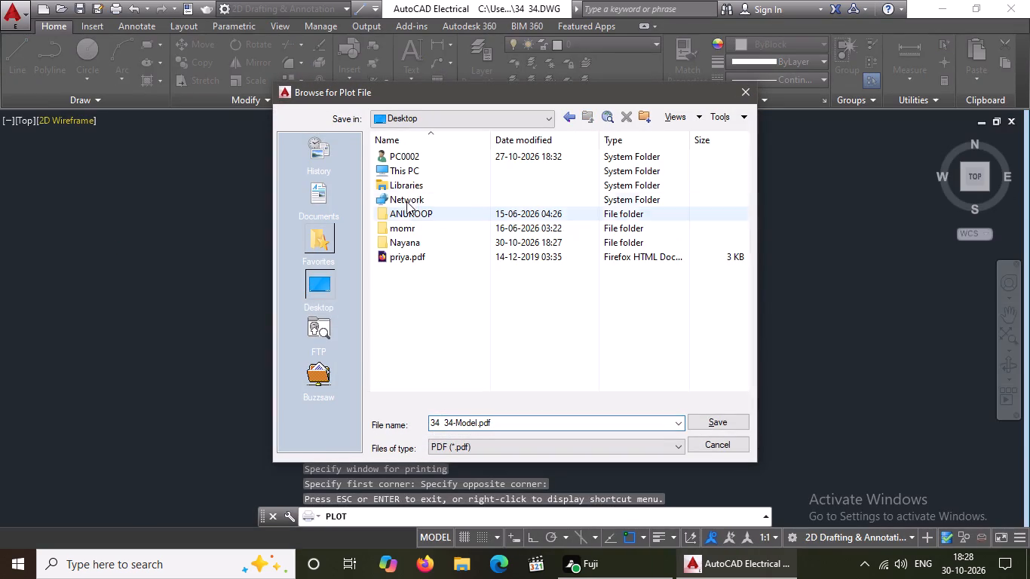
click(401, 237)
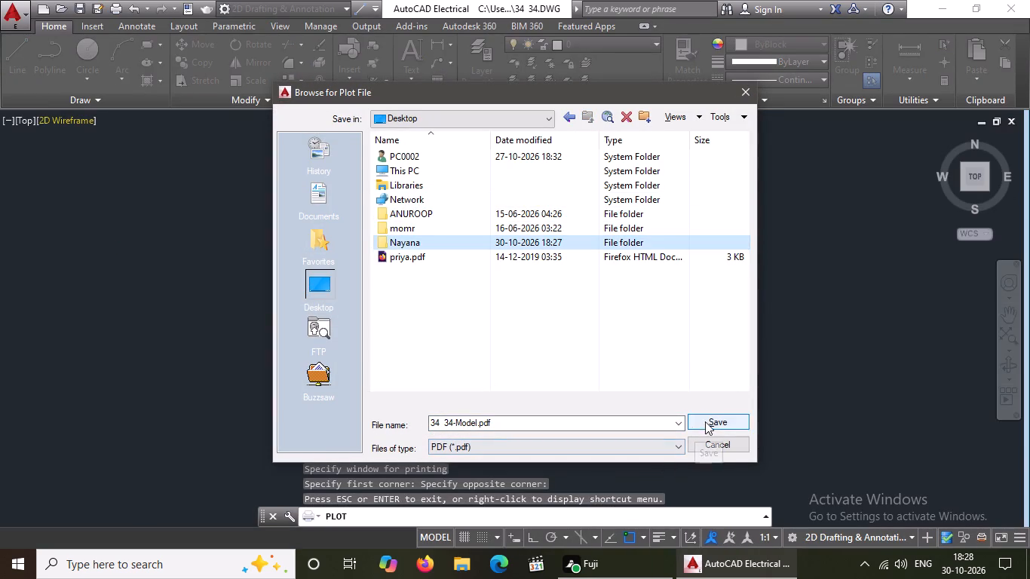
click(705, 421)
click(710, 421)
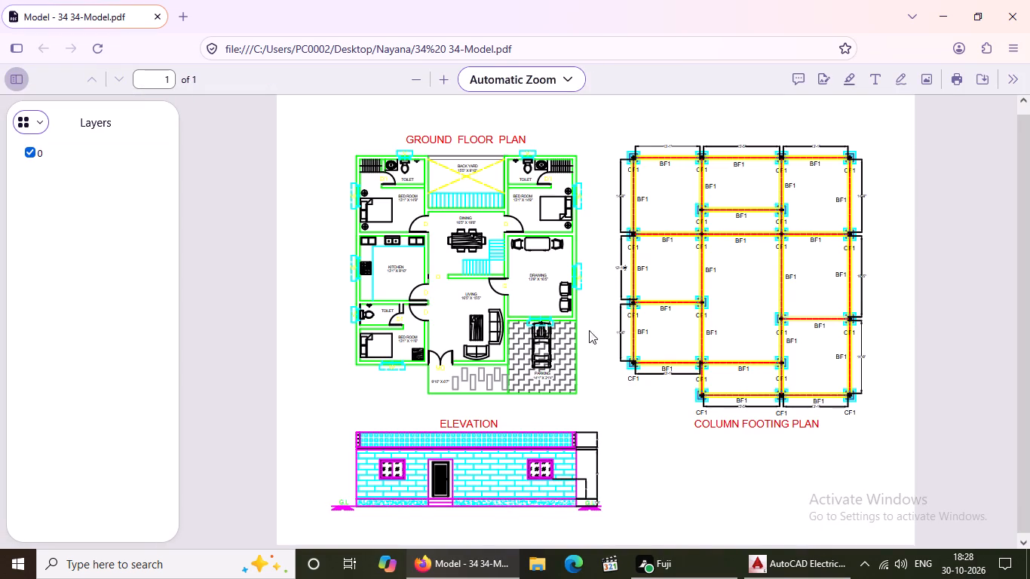
click(945, 18)
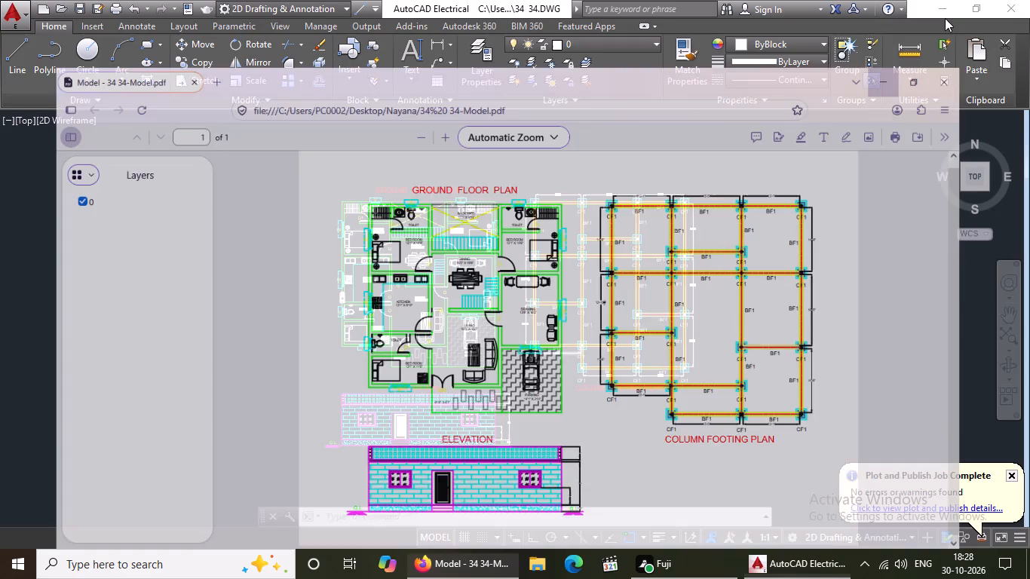